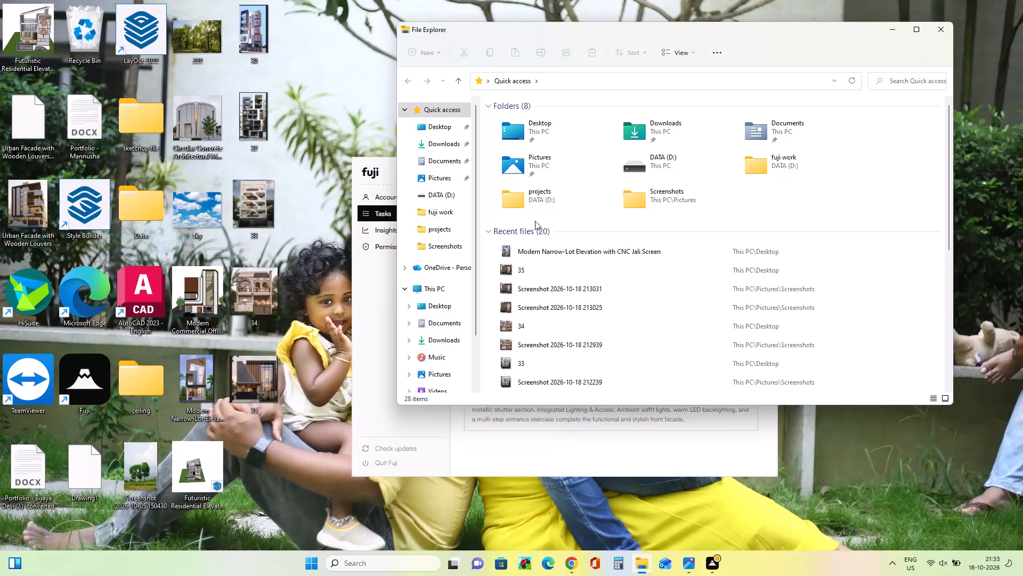
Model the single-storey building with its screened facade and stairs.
Launch SketchUp from the SketchUp 2022 folder in the C: drive's Program Files and close the file window.
{"action": "scroll", "coordinate": [440, 317], "scroll_direction": "down", "scroll_amount": 3}
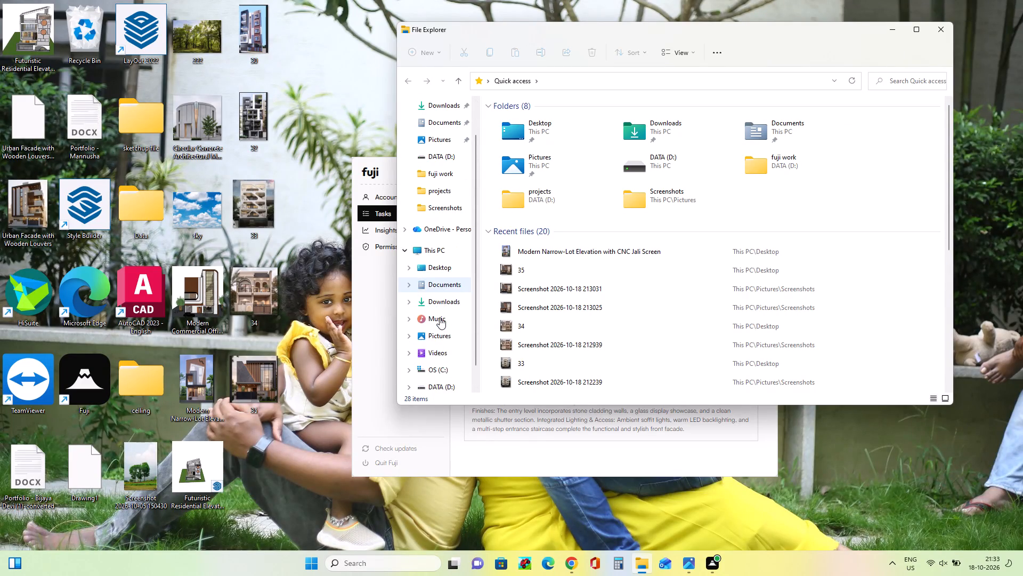
{"action": "left_click", "coordinate": [453, 357]}
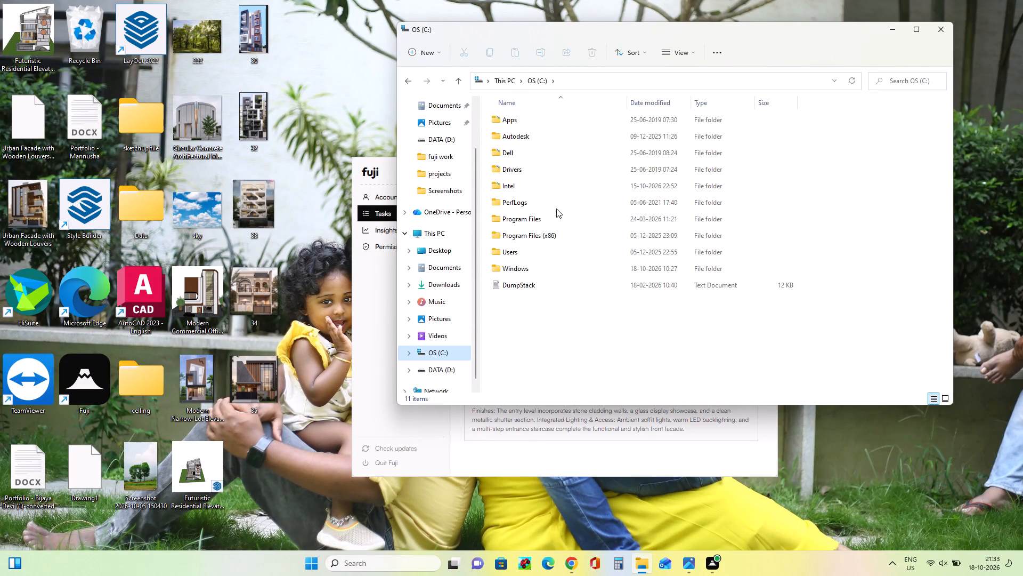
{"action": "left_click", "coordinate": [564, 221]}
{"action": "double_click", "coordinate": [561, 225]}
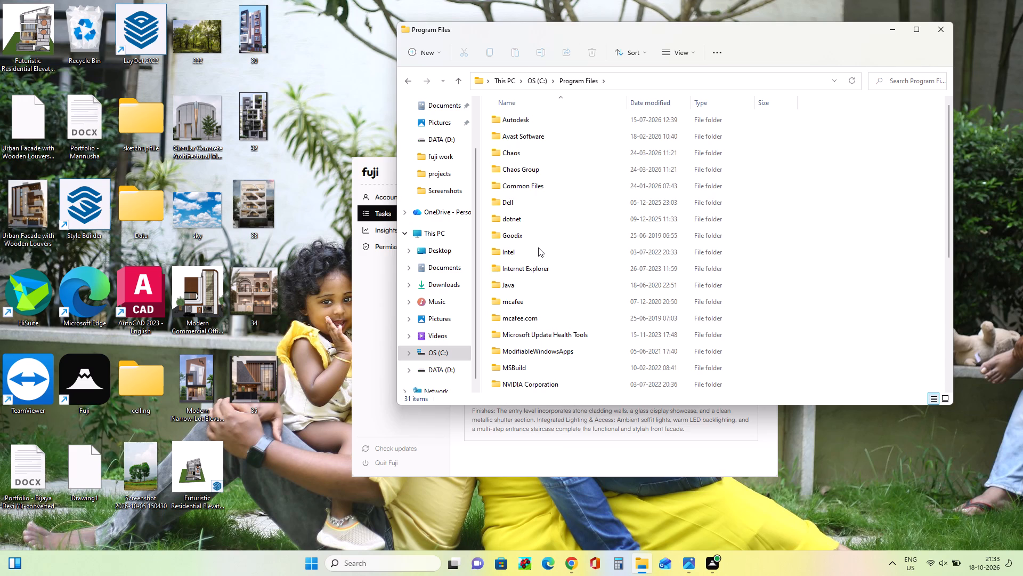
{"action": "key", "text": "s"}
{"action": "double_click", "coordinate": [541, 241]}
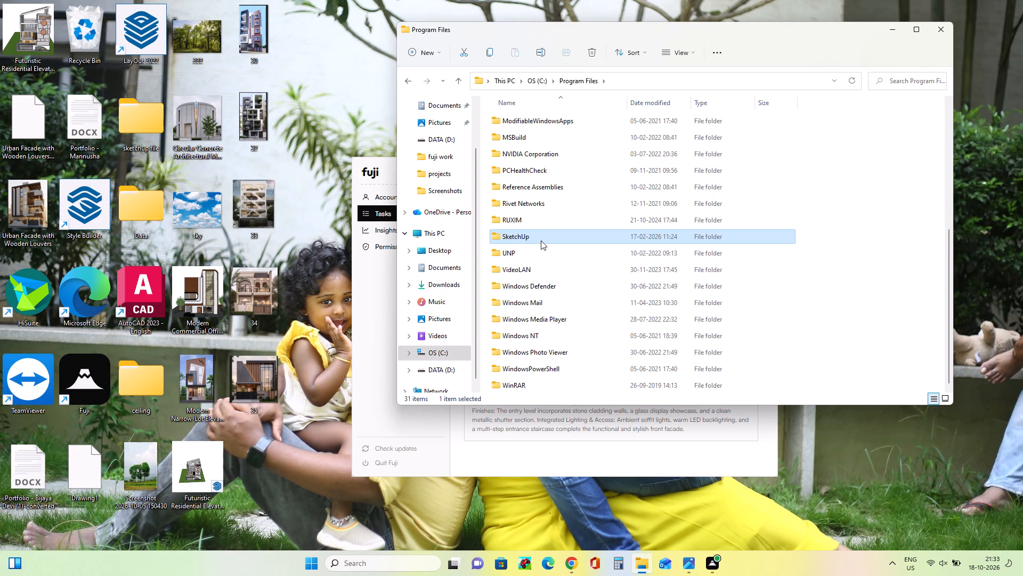
{"action": "triple_click", "coordinate": [539, 124]}
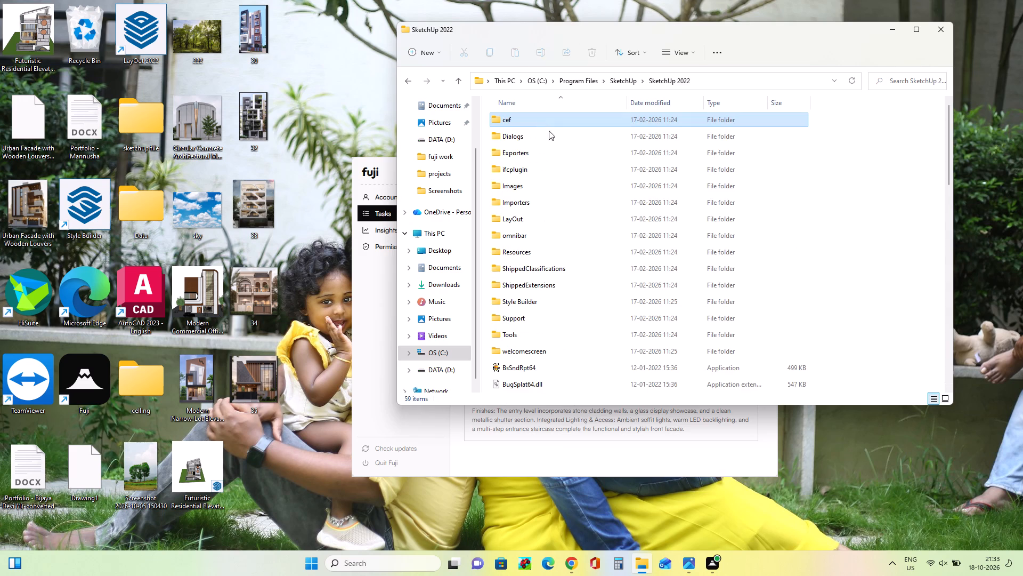
{"action": "scroll", "coordinate": [558, 228], "scroll_direction": "down", "scroll_amount": 12}
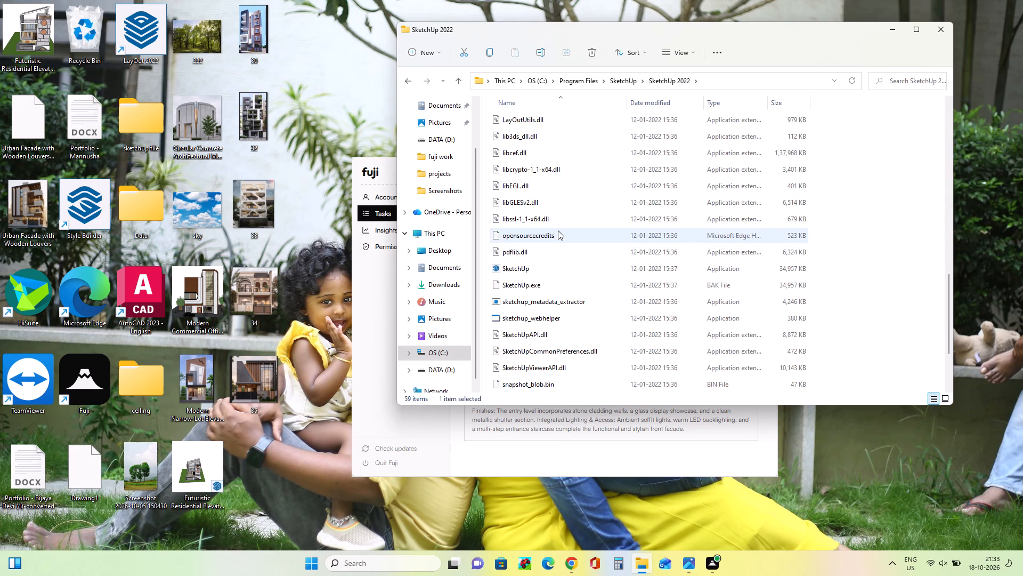
{"action": "double_click", "coordinate": [565, 269]}
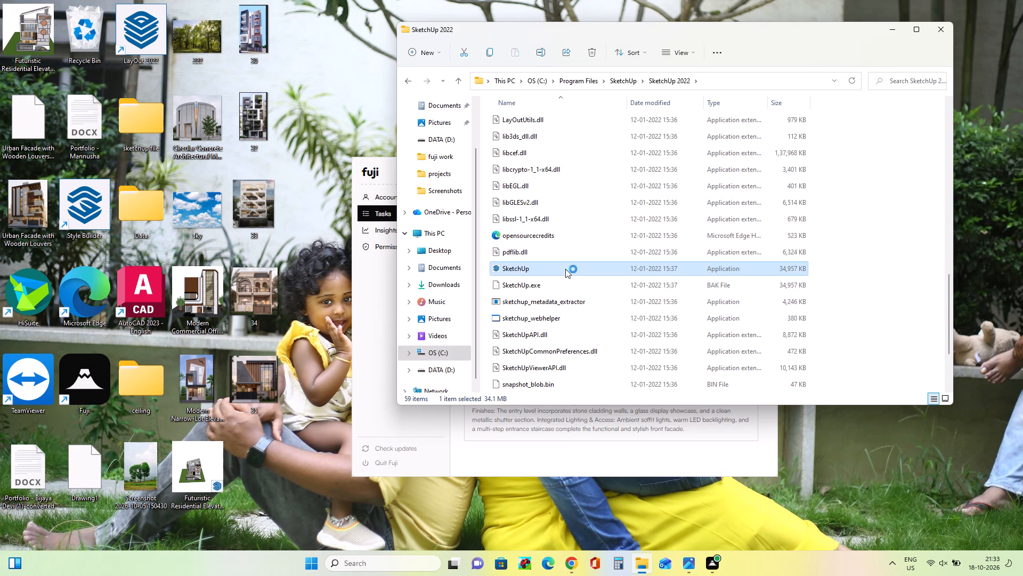
{"action": "left_click", "coordinate": [946, 29]}
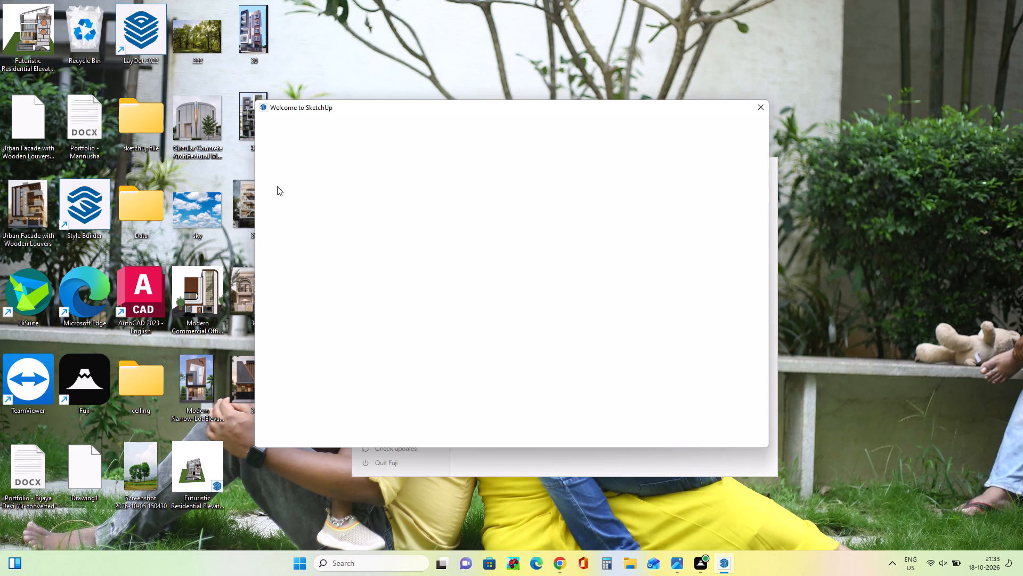
Start a new untitled model from the welcome window.
{"action": "left_click", "coordinate": [398, 188]}
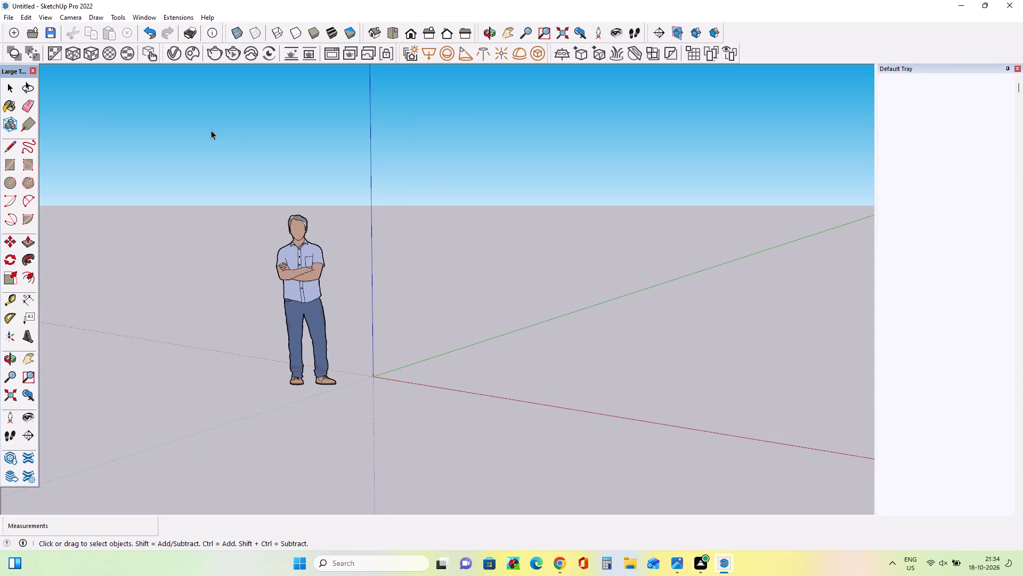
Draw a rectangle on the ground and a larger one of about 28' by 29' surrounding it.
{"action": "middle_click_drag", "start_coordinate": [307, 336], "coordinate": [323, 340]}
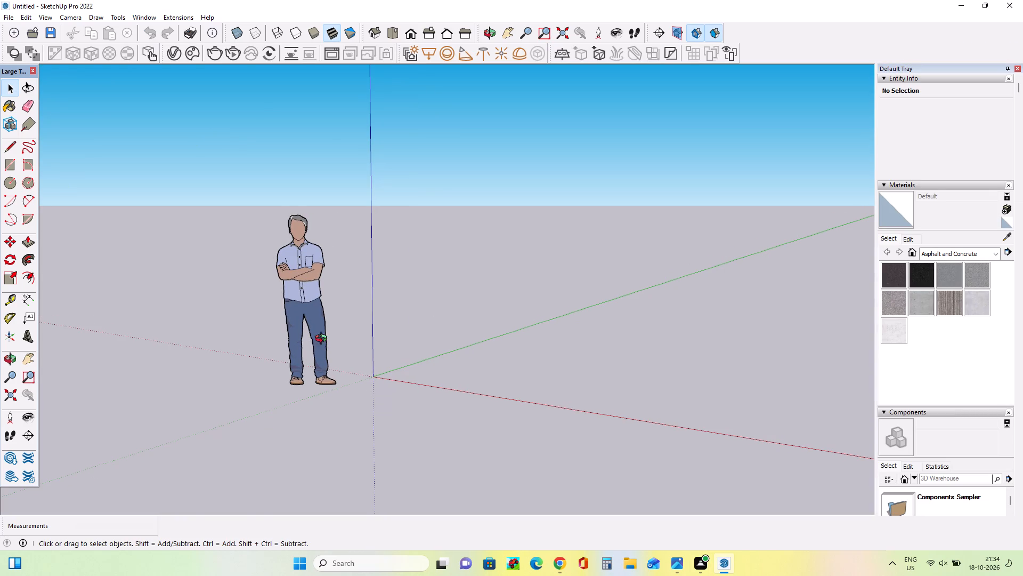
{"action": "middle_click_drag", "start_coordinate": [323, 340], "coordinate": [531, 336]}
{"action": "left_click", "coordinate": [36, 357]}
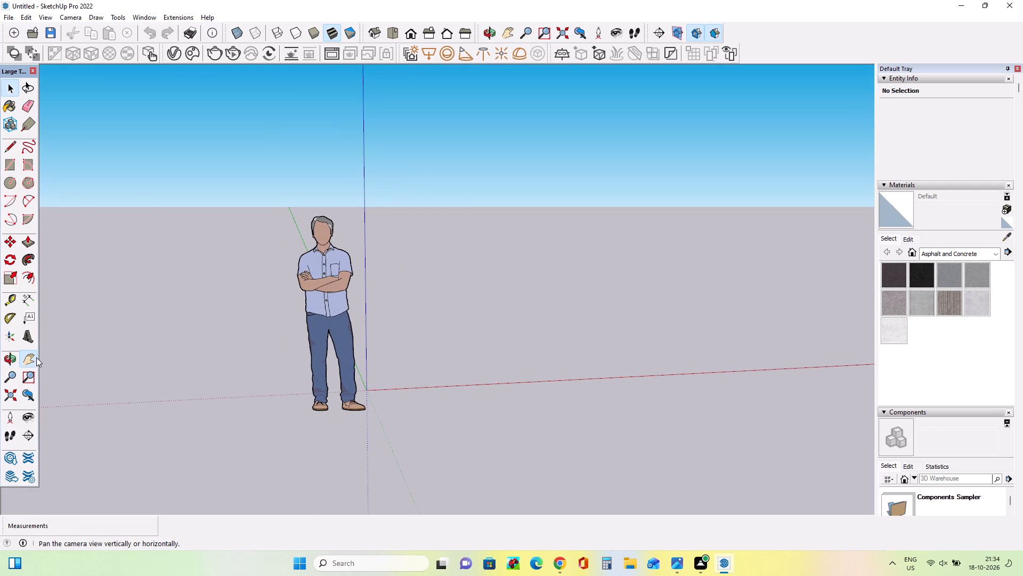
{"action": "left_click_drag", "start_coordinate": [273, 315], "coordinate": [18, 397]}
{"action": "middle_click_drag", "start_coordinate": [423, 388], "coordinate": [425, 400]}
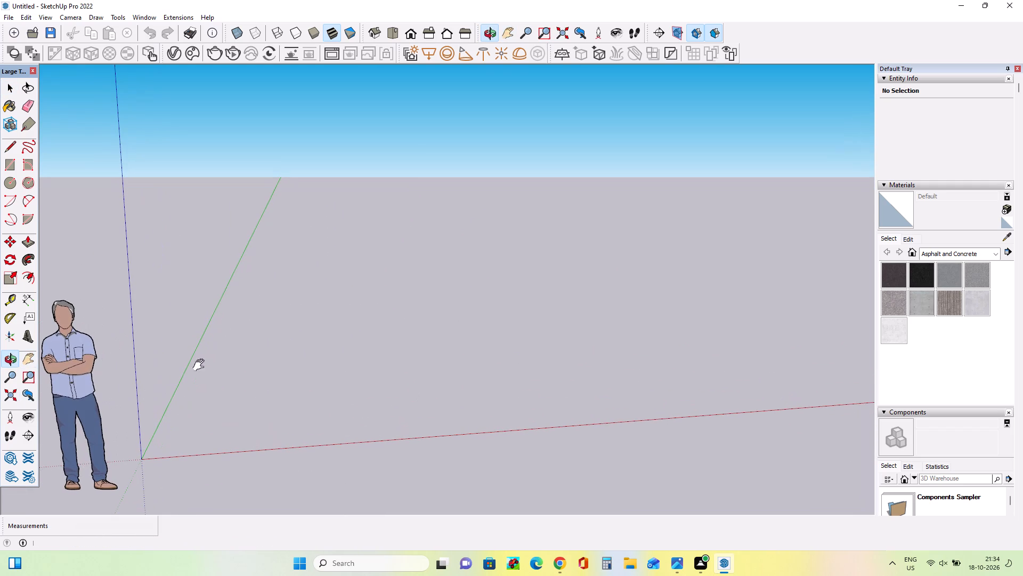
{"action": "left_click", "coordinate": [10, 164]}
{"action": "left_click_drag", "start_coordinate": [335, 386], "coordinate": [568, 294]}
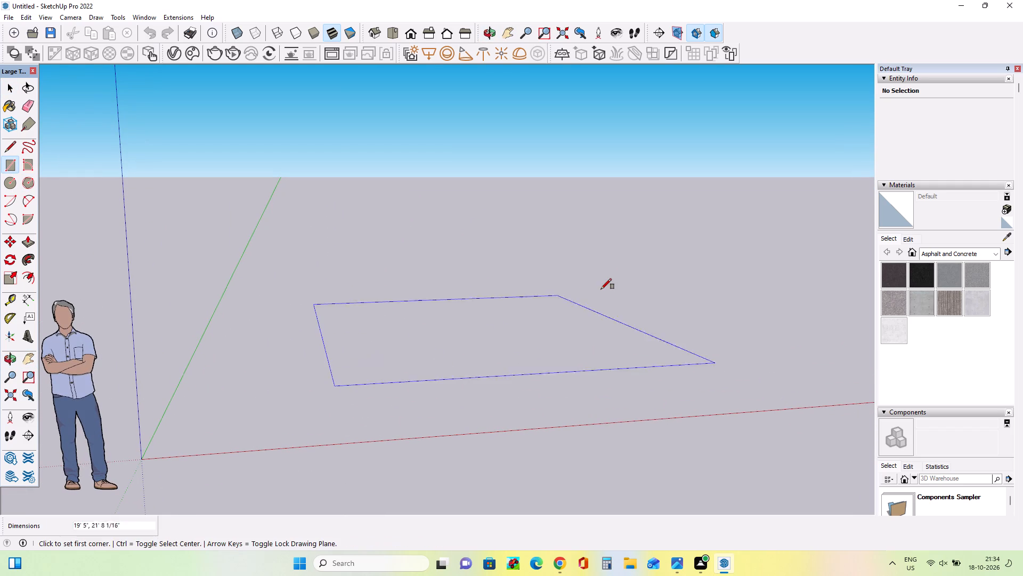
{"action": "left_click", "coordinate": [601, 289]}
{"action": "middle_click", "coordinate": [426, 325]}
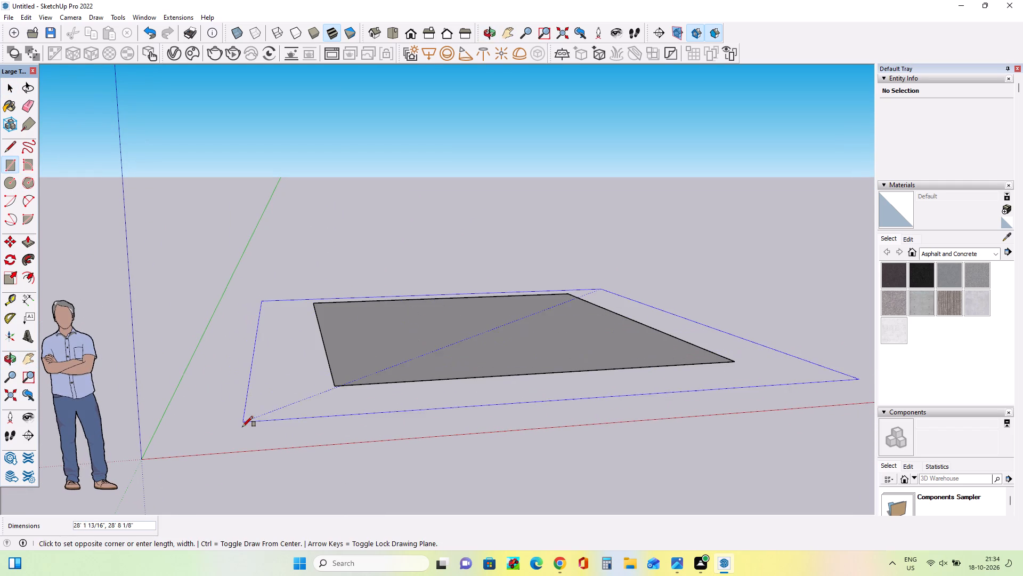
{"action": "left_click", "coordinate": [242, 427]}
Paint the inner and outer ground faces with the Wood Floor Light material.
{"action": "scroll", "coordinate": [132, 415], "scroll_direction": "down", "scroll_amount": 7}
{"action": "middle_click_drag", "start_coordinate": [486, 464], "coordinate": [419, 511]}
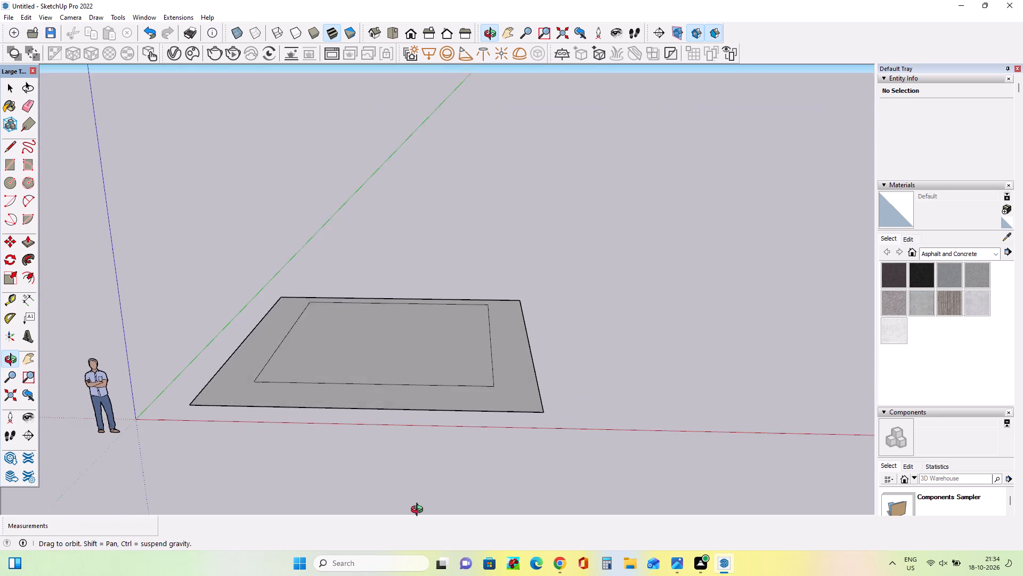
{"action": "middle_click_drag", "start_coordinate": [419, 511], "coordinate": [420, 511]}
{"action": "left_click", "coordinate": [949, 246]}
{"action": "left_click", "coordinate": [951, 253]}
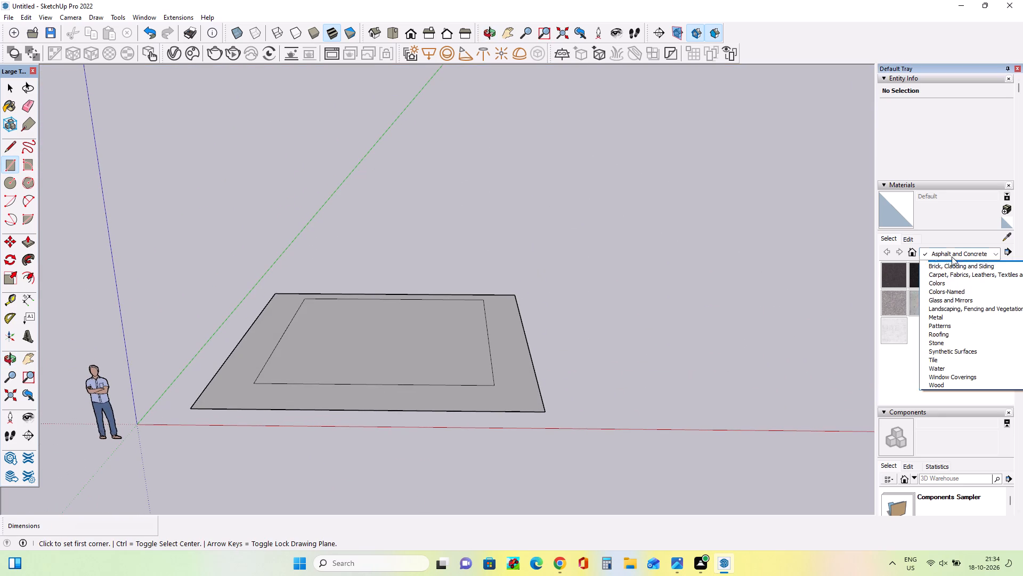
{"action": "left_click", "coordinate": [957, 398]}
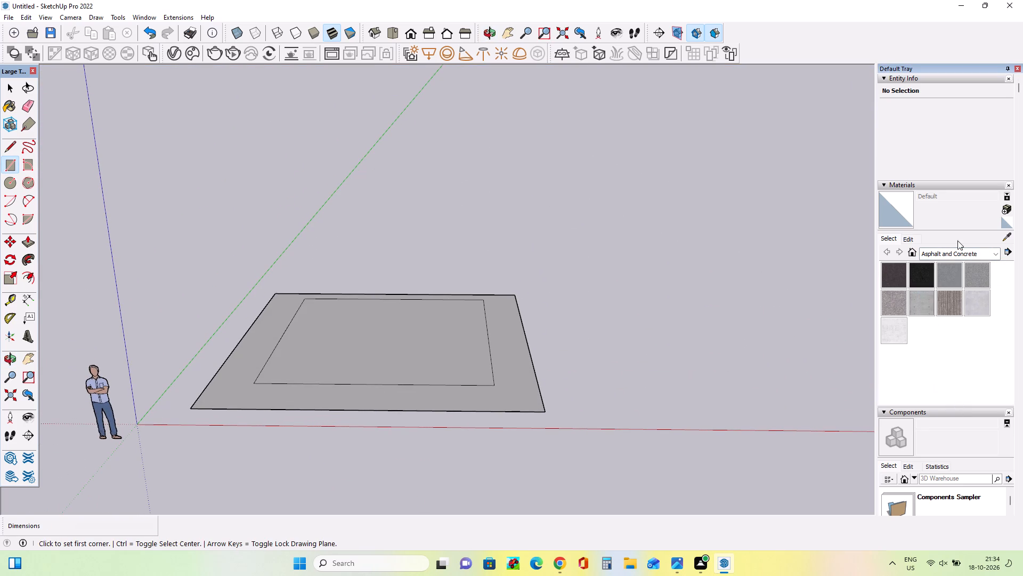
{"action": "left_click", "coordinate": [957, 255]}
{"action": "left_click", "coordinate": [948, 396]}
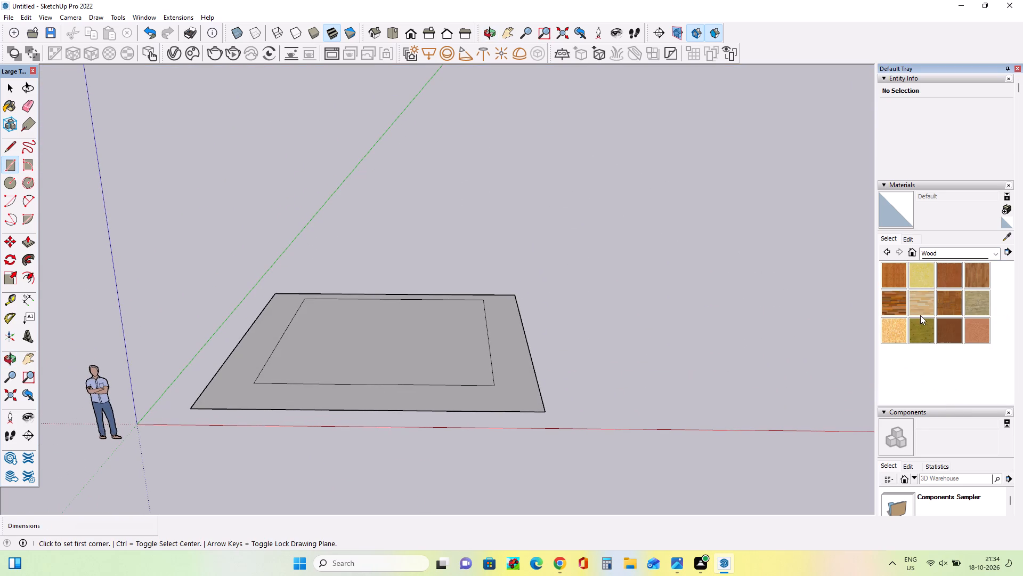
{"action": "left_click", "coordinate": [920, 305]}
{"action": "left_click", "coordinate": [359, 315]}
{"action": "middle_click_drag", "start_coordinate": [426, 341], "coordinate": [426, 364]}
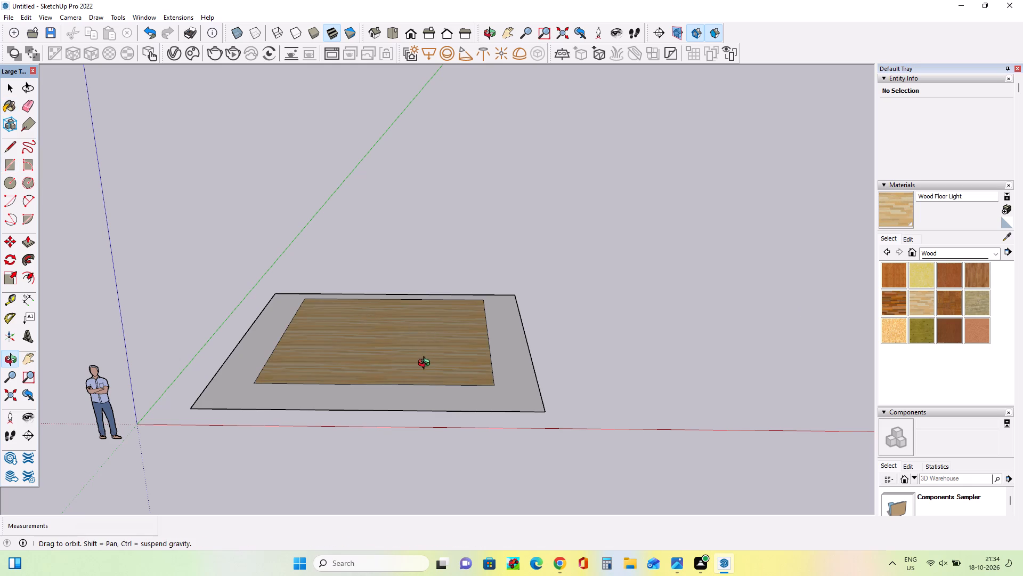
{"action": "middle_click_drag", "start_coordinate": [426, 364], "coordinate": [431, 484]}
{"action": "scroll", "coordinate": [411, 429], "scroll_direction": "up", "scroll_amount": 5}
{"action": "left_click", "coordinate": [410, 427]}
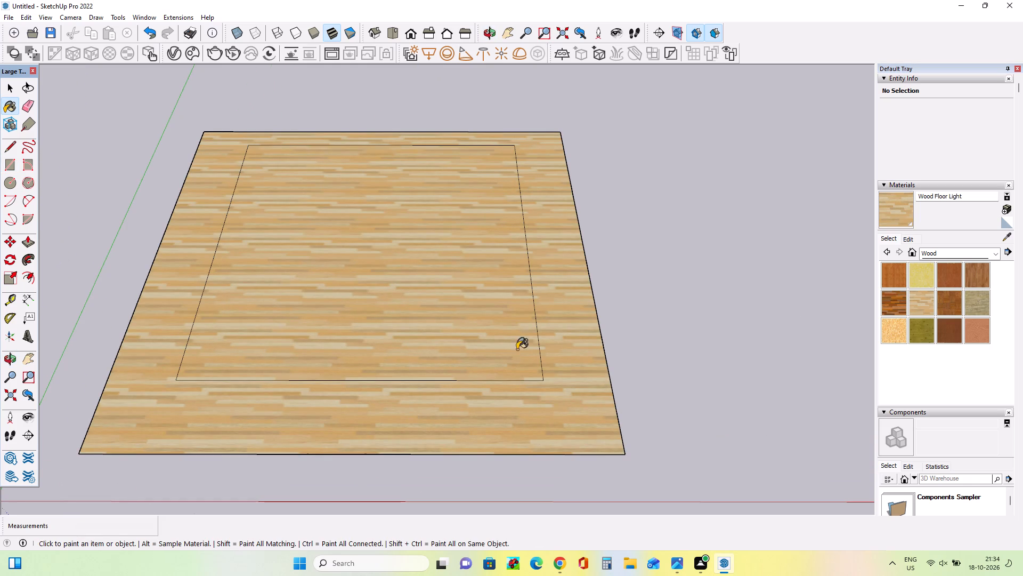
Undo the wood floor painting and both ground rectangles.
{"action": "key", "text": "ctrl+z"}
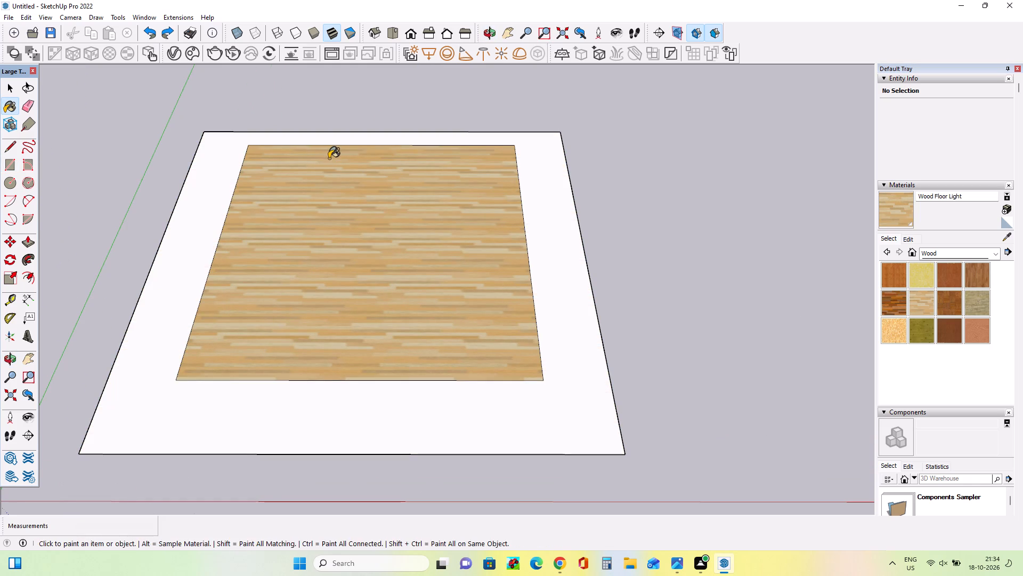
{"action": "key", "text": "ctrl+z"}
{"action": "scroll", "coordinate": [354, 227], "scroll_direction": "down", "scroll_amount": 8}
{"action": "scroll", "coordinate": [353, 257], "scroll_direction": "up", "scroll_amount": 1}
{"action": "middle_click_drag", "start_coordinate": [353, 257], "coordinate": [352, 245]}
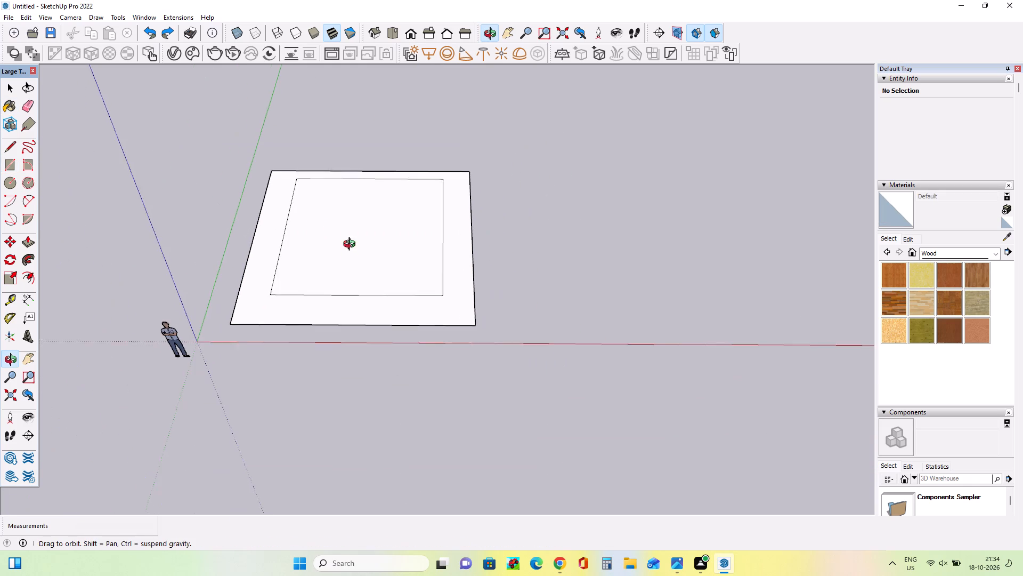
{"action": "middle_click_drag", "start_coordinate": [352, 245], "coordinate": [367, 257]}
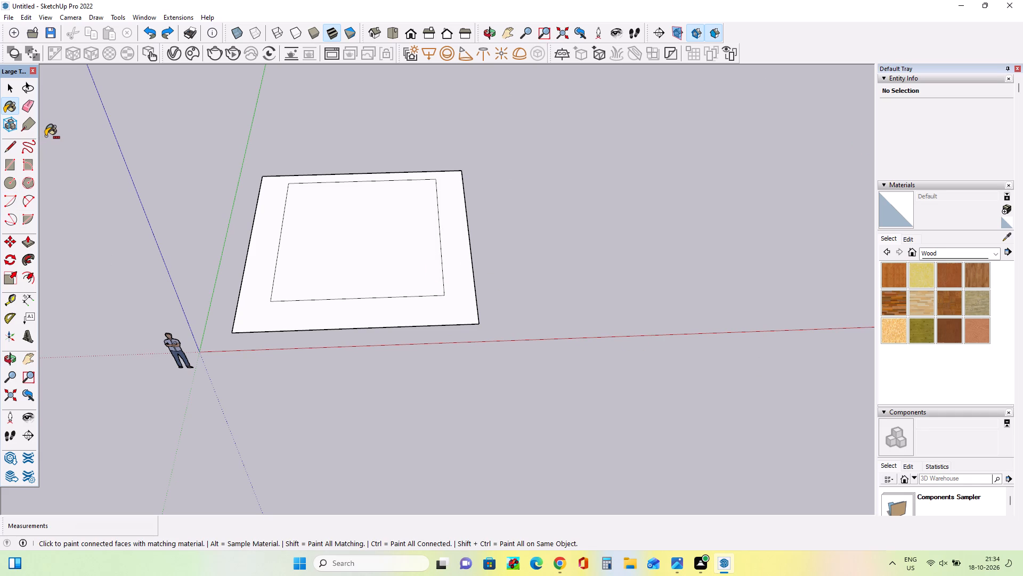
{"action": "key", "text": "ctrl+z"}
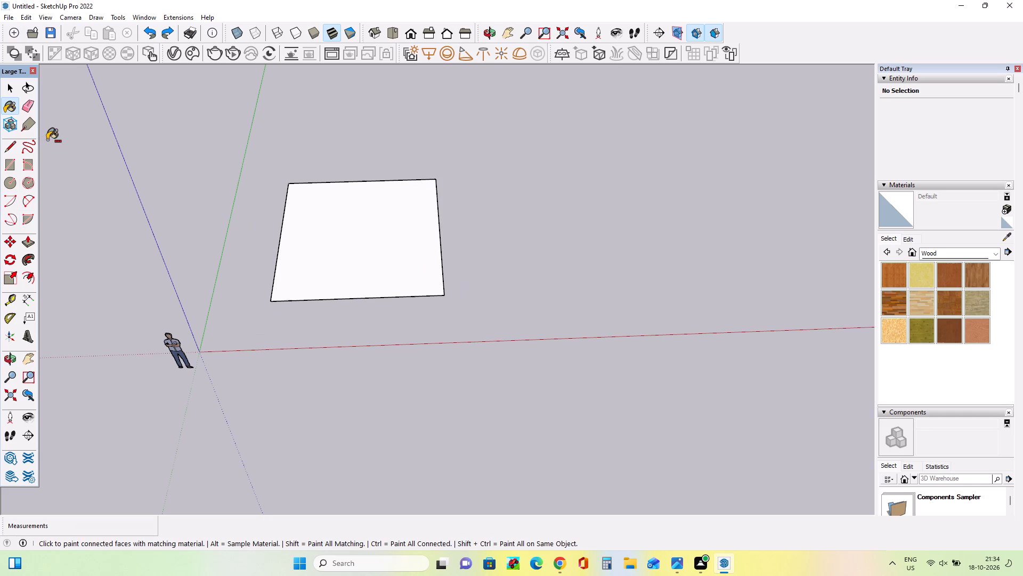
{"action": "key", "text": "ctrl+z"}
Import "Modern Narrow-Lot Elevation with CNC Jali Screen" from the Desktop as an image and place it upright behind the scale figure.
{"action": "left_click", "coordinate": [12, 11]}
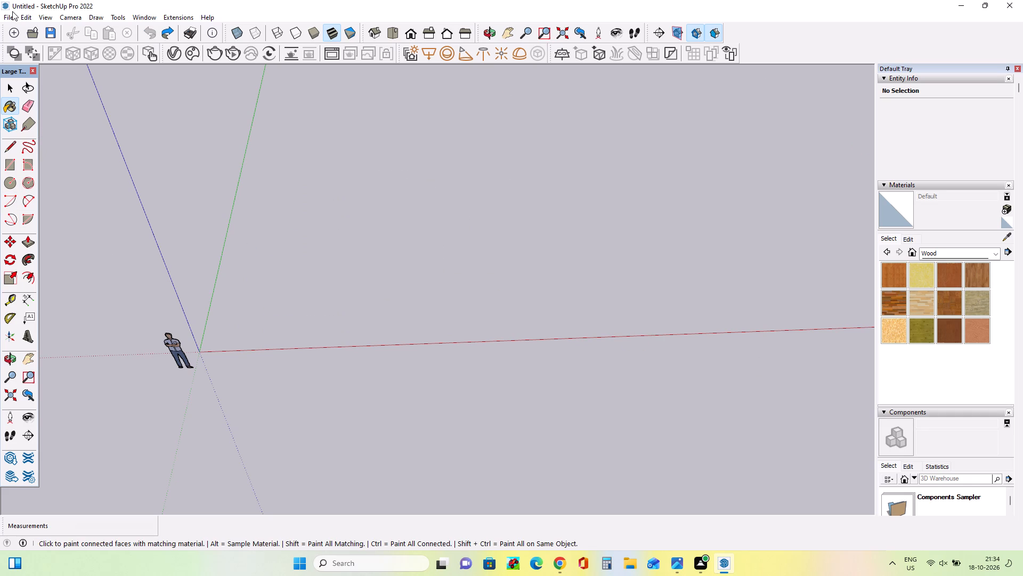
{"action": "left_click", "coordinate": [12, 15]}
{"action": "left_click", "coordinate": [11, 202]}
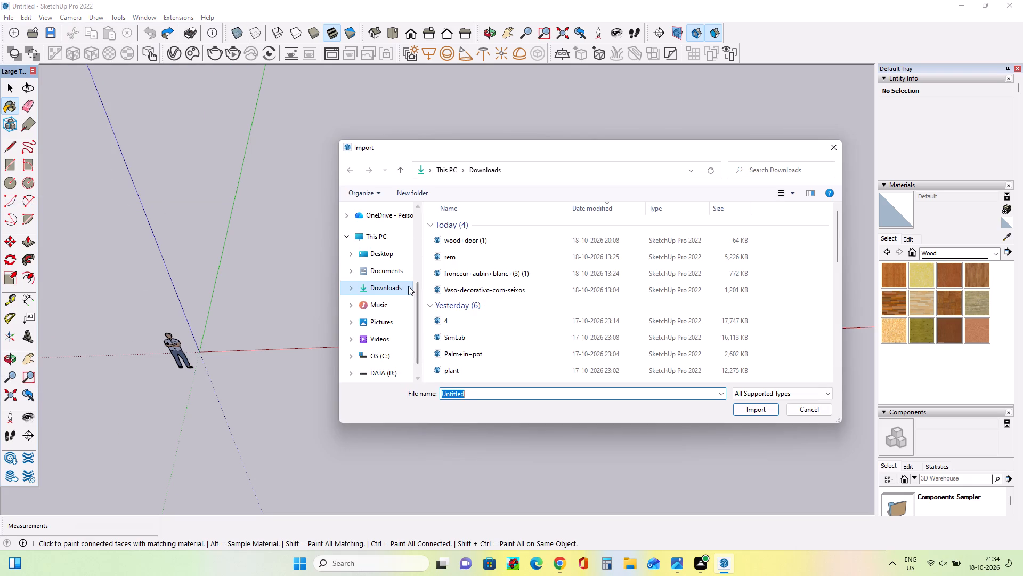
{"action": "left_click", "coordinate": [395, 258]}
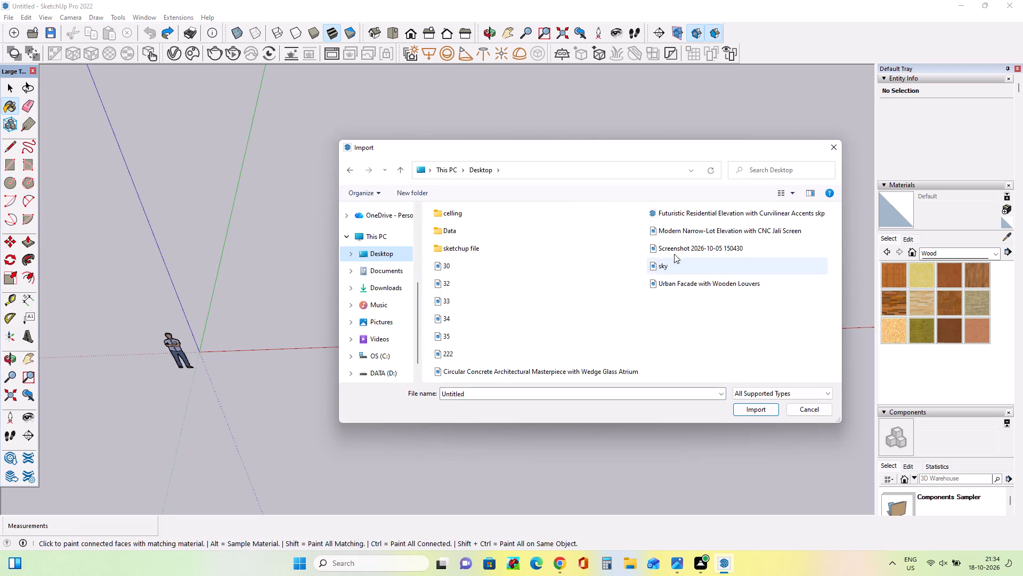
{"action": "left_click", "coordinate": [683, 235]}
{"action": "left_click", "coordinate": [750, 444]}
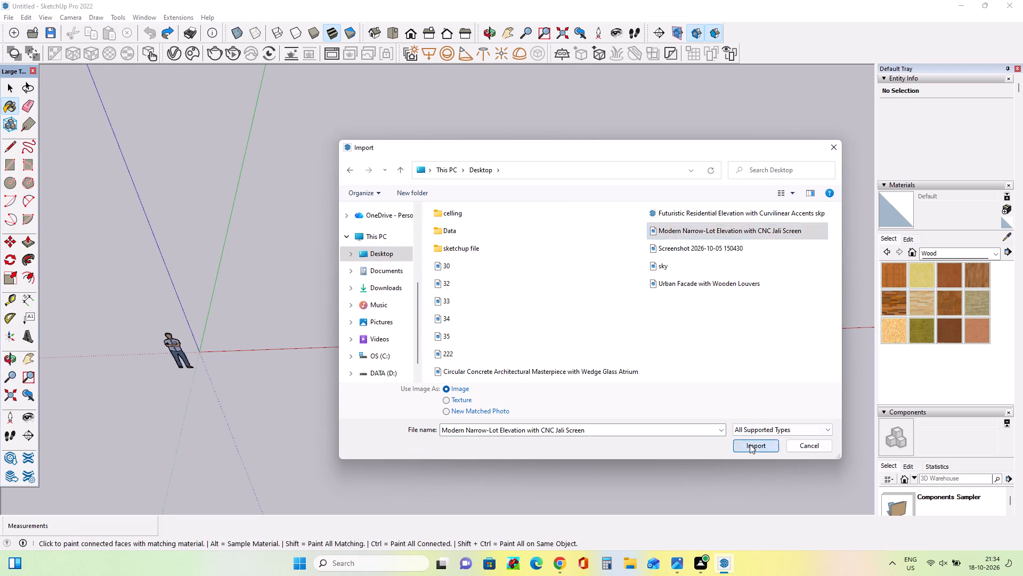
{"action": "middle_click_drag", "start_coordinate": [214, 370], "coordinate": [300, 204]}
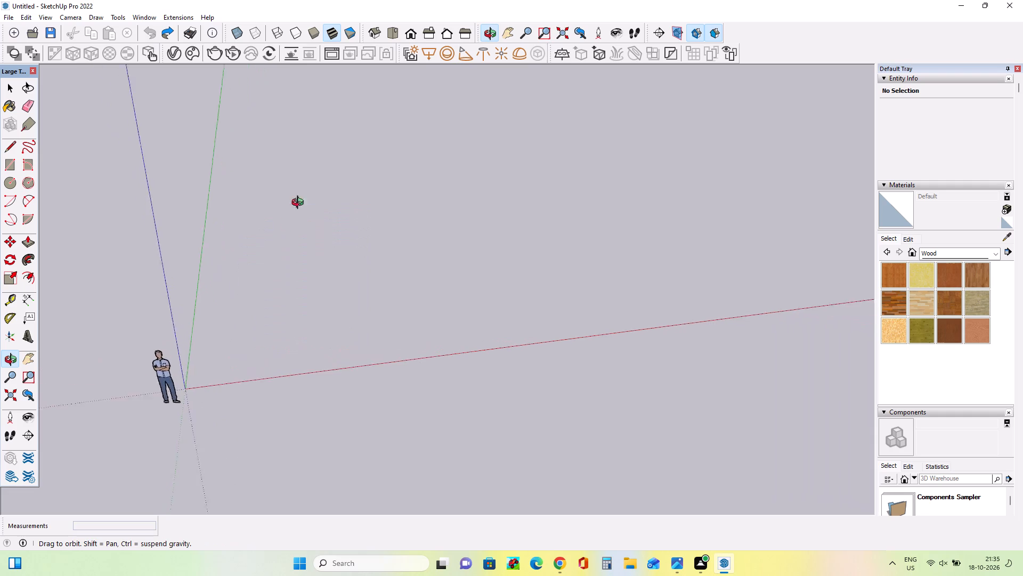
{"action": "middle_click_drag", "start_coordinate": [300, 204], "coordinate": [307, 187]}
{"action": "left_click", "coordinate": [253, 191]}
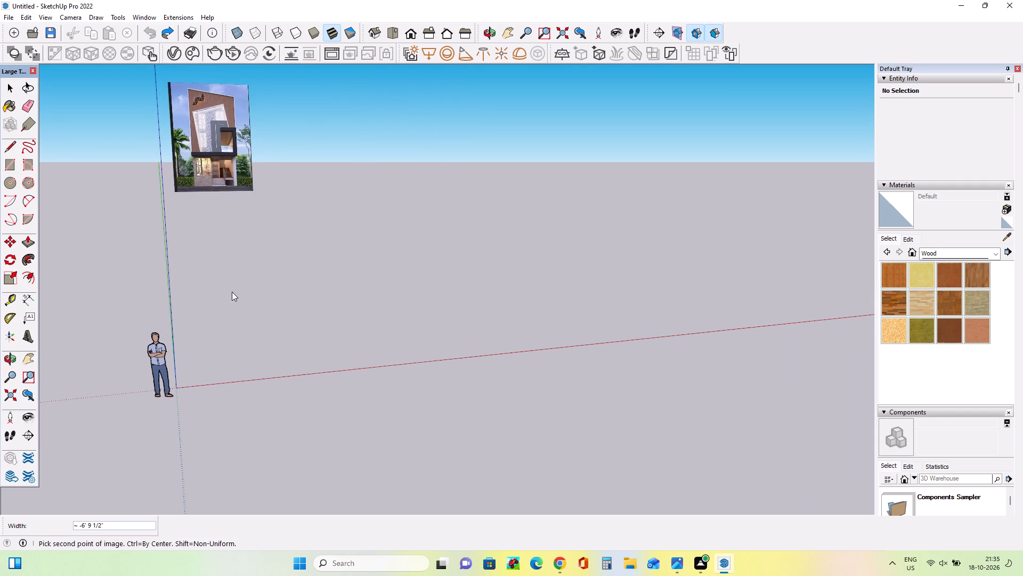
{"action": "left_click", "coordinate": [239, 292]}
Draw a ground rectangle of about 42' by 29' beside the reference image.
{"action": "middle_click_drag", "start_coordinate": [293, 272], "coordinate": [214, 342]}
{"action": "middle_click_drag", "start_coordinate": [271, 196], "coordinate": [304, 207]}
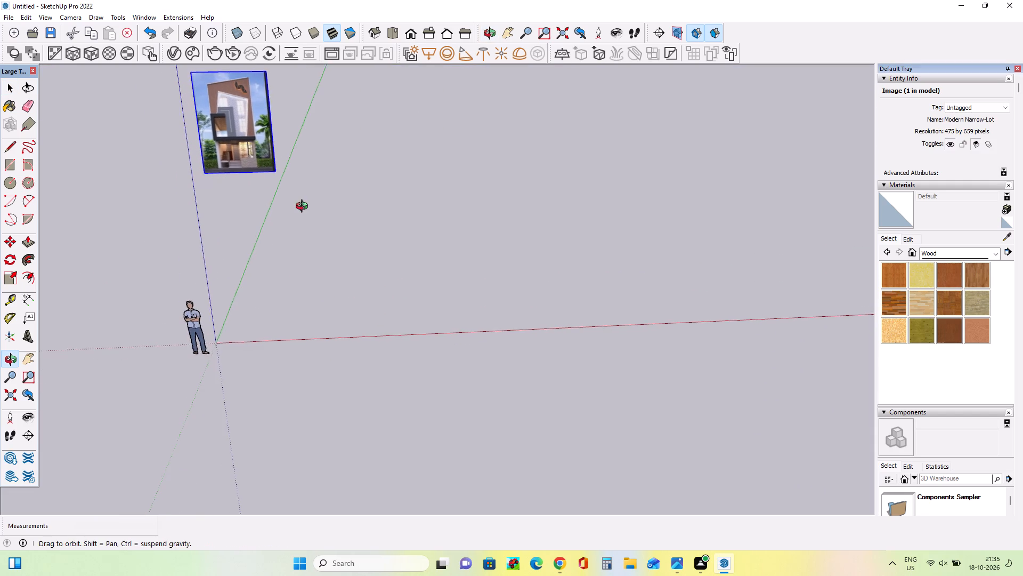
{"action": "middle_click_drag", "start_coordinate": [304, 207], "coordinate": [383, 207]}
{"action": "left_click", "coordinate": [12, 166]}
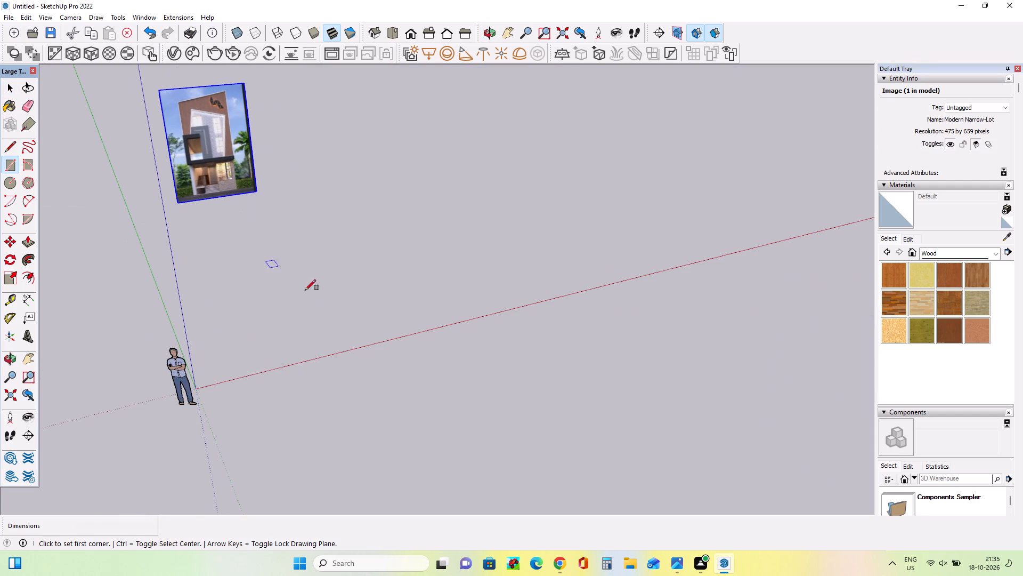
{"action": "left_click", "coordinate": [319, 297]}
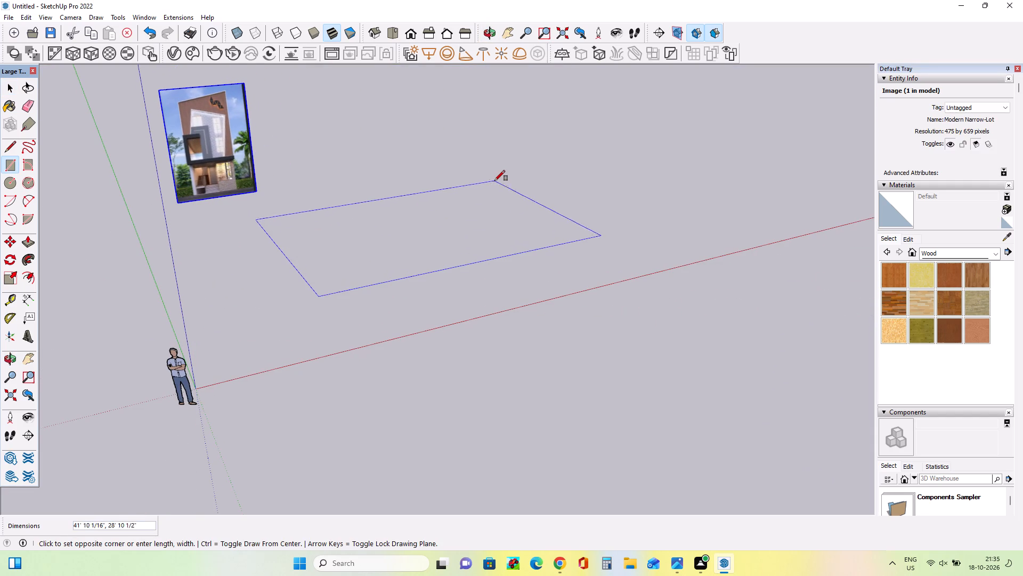
{"action": "left_click", "coordinate": [494, 181]}
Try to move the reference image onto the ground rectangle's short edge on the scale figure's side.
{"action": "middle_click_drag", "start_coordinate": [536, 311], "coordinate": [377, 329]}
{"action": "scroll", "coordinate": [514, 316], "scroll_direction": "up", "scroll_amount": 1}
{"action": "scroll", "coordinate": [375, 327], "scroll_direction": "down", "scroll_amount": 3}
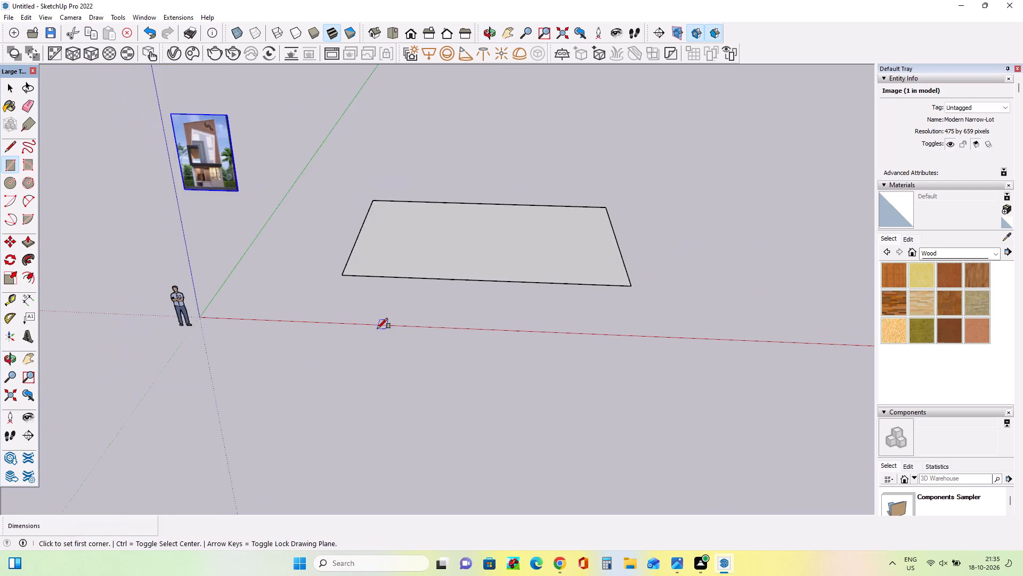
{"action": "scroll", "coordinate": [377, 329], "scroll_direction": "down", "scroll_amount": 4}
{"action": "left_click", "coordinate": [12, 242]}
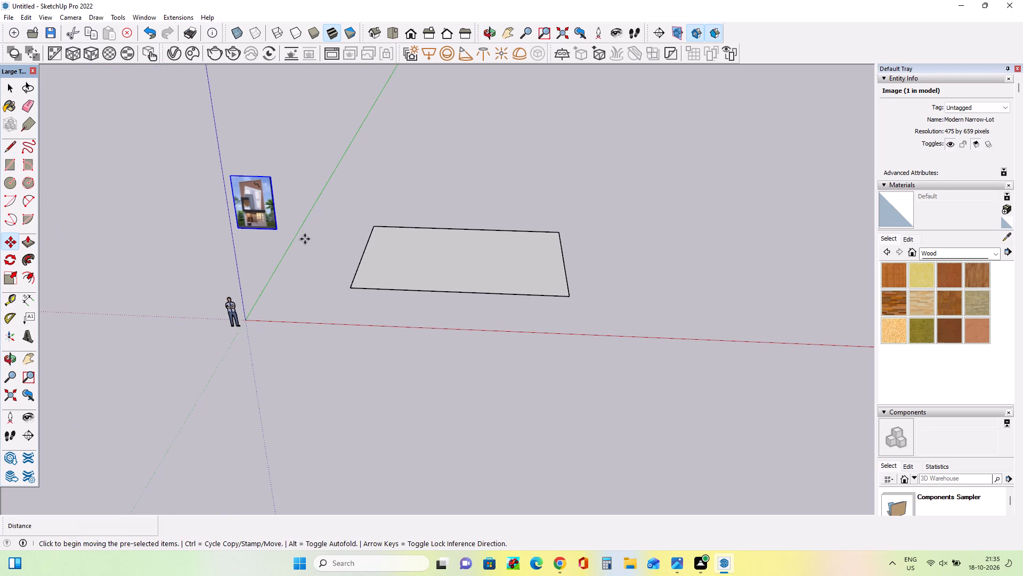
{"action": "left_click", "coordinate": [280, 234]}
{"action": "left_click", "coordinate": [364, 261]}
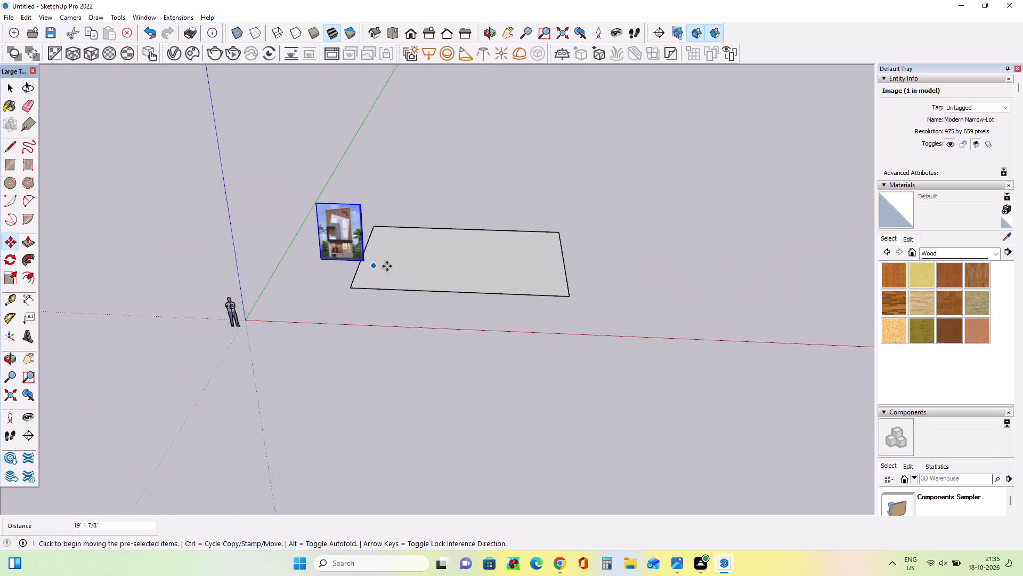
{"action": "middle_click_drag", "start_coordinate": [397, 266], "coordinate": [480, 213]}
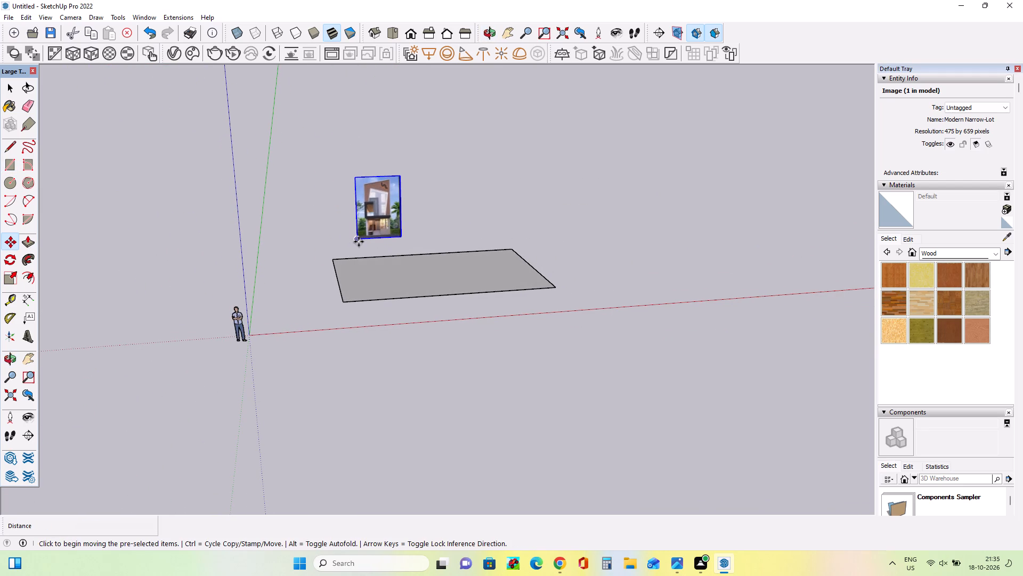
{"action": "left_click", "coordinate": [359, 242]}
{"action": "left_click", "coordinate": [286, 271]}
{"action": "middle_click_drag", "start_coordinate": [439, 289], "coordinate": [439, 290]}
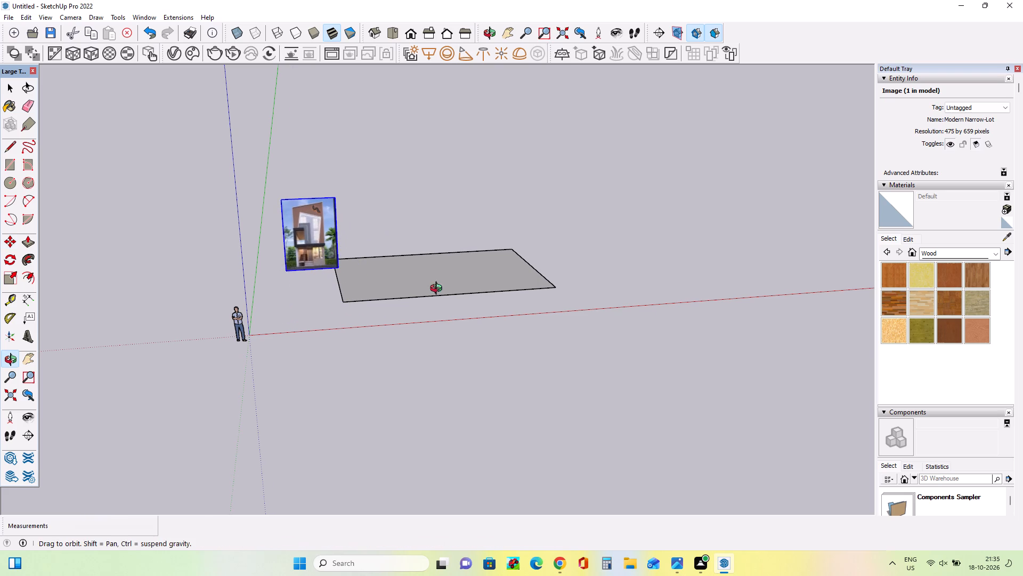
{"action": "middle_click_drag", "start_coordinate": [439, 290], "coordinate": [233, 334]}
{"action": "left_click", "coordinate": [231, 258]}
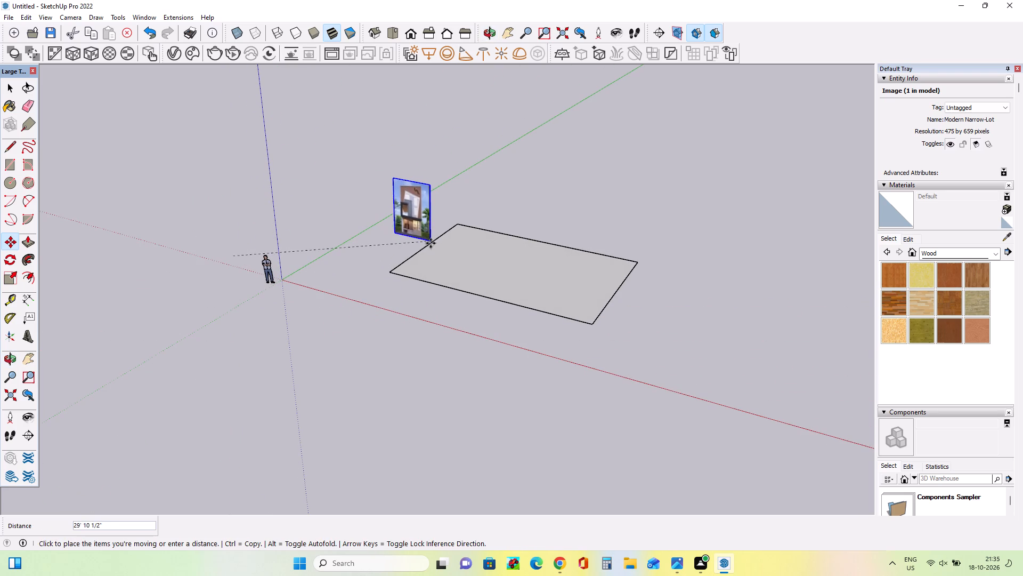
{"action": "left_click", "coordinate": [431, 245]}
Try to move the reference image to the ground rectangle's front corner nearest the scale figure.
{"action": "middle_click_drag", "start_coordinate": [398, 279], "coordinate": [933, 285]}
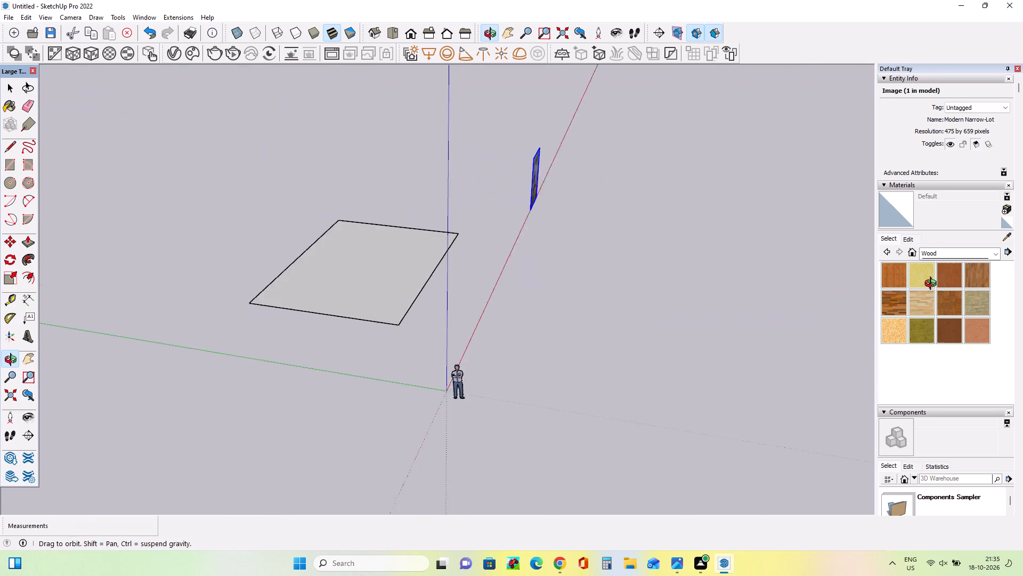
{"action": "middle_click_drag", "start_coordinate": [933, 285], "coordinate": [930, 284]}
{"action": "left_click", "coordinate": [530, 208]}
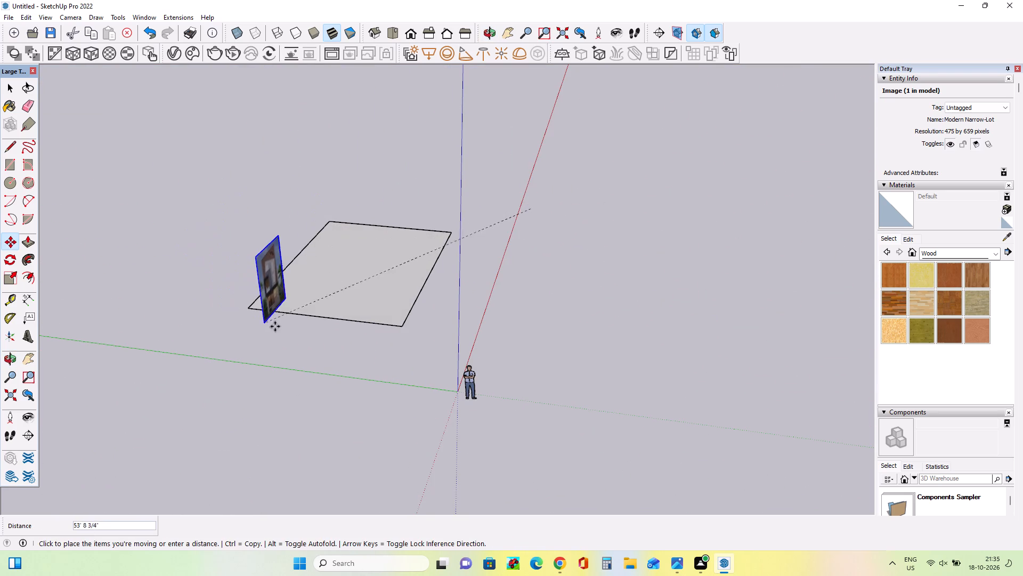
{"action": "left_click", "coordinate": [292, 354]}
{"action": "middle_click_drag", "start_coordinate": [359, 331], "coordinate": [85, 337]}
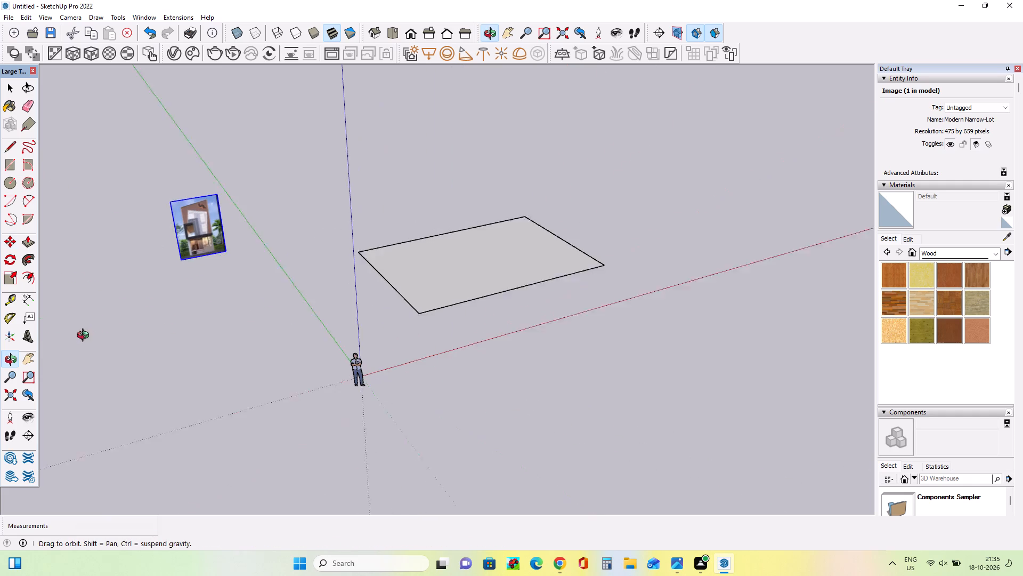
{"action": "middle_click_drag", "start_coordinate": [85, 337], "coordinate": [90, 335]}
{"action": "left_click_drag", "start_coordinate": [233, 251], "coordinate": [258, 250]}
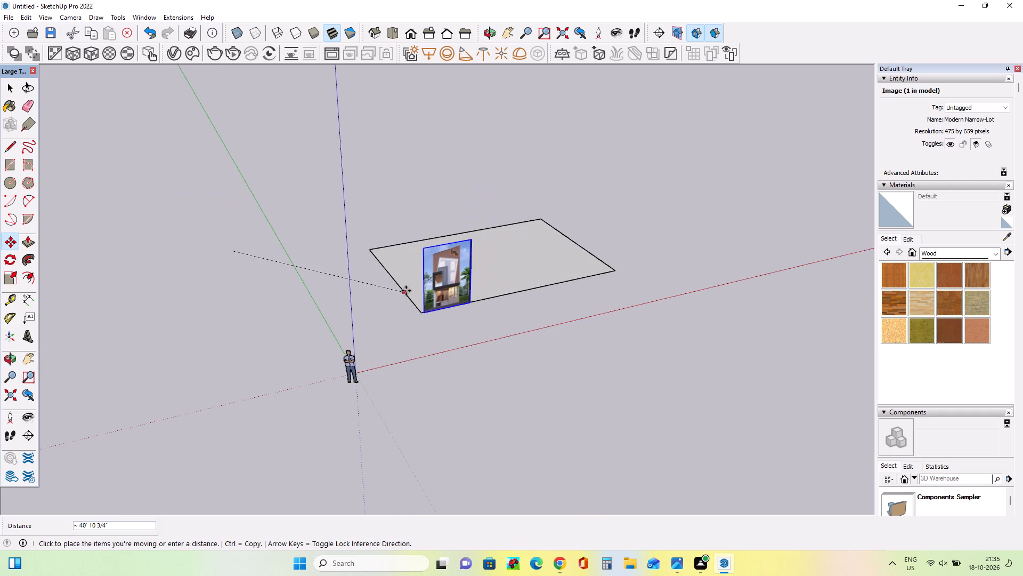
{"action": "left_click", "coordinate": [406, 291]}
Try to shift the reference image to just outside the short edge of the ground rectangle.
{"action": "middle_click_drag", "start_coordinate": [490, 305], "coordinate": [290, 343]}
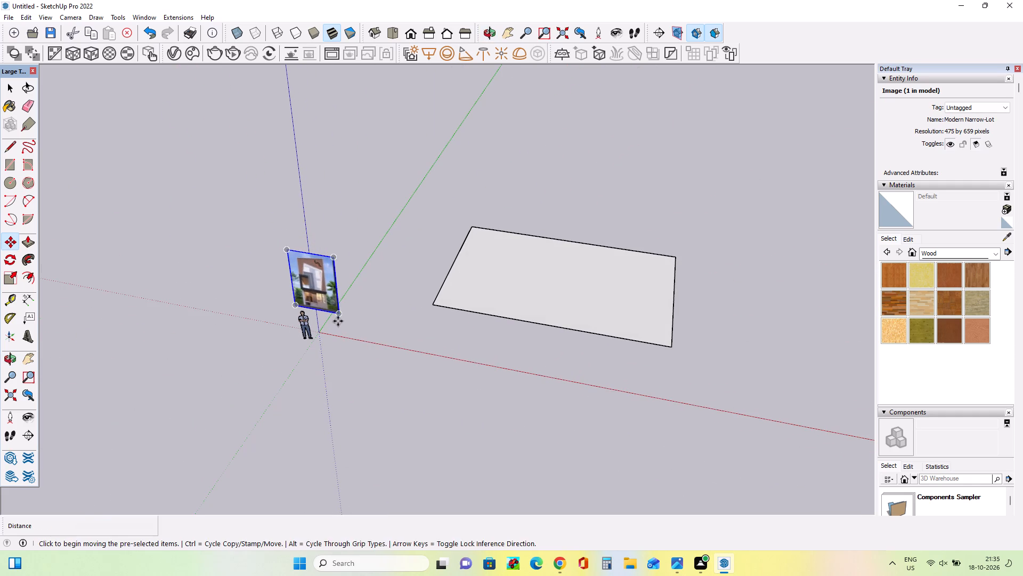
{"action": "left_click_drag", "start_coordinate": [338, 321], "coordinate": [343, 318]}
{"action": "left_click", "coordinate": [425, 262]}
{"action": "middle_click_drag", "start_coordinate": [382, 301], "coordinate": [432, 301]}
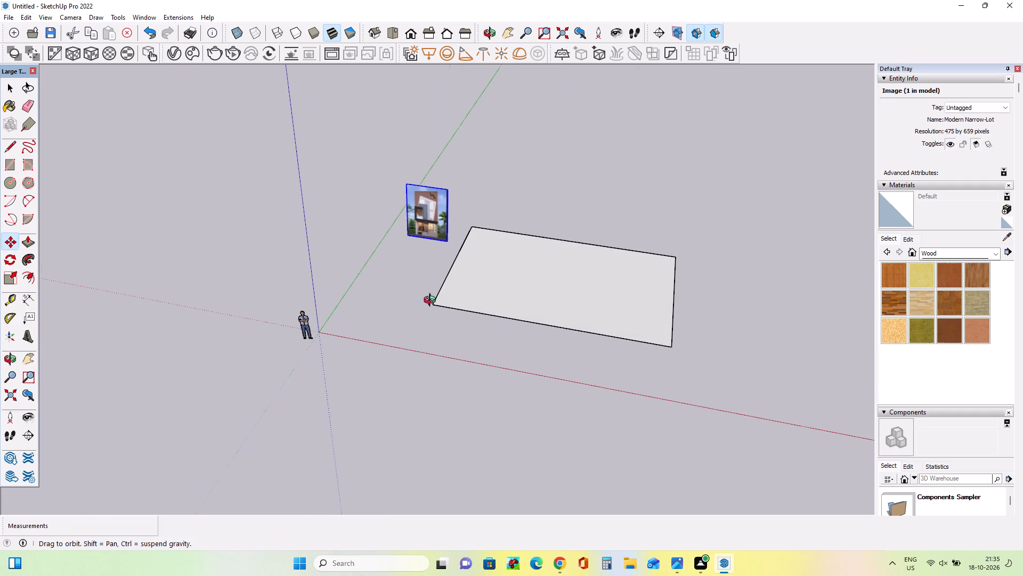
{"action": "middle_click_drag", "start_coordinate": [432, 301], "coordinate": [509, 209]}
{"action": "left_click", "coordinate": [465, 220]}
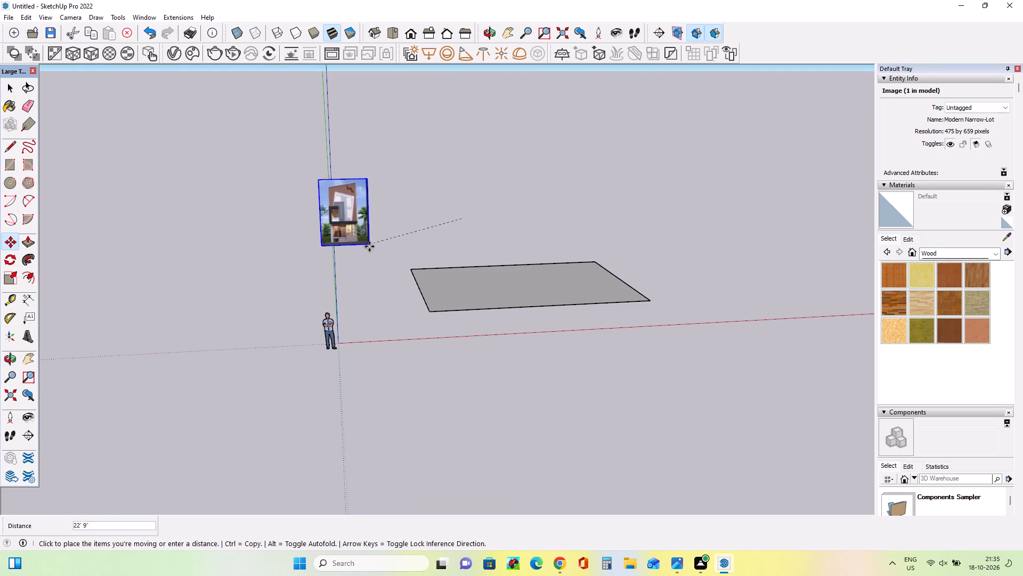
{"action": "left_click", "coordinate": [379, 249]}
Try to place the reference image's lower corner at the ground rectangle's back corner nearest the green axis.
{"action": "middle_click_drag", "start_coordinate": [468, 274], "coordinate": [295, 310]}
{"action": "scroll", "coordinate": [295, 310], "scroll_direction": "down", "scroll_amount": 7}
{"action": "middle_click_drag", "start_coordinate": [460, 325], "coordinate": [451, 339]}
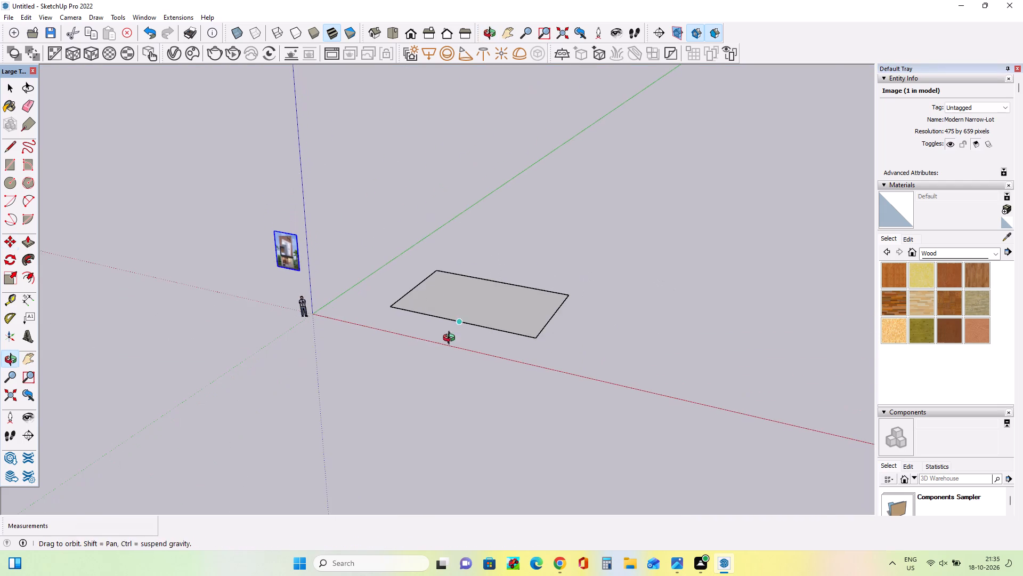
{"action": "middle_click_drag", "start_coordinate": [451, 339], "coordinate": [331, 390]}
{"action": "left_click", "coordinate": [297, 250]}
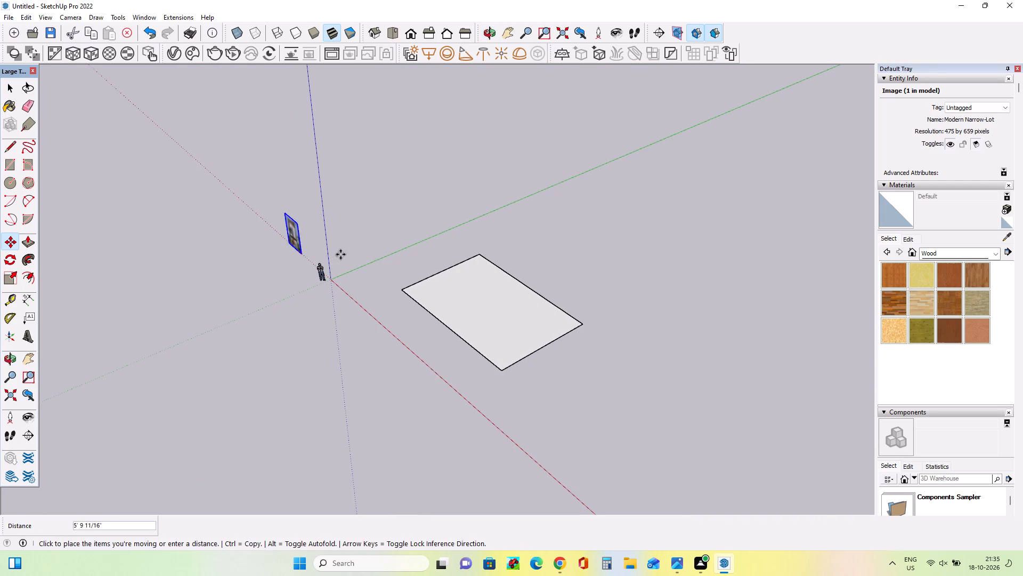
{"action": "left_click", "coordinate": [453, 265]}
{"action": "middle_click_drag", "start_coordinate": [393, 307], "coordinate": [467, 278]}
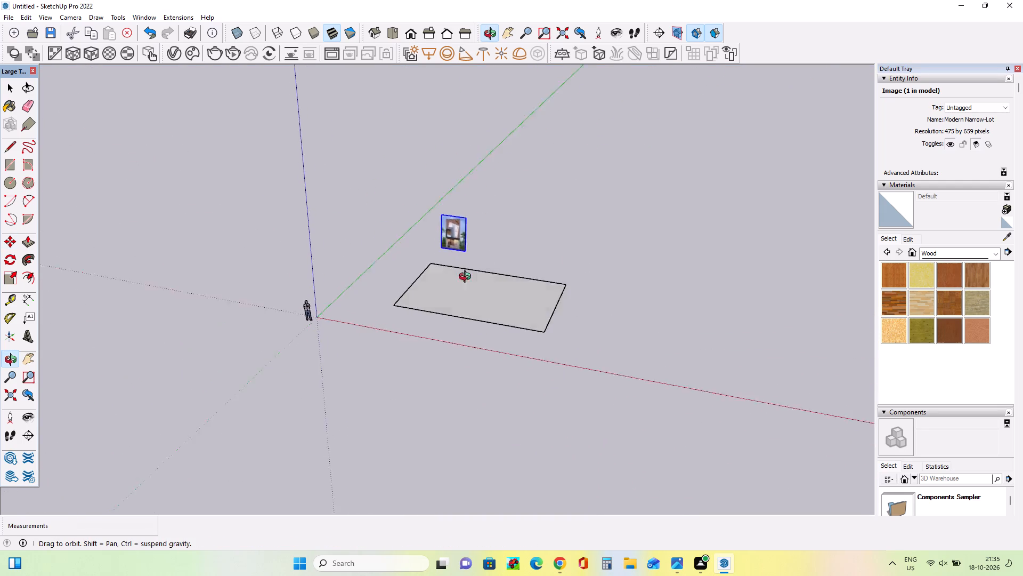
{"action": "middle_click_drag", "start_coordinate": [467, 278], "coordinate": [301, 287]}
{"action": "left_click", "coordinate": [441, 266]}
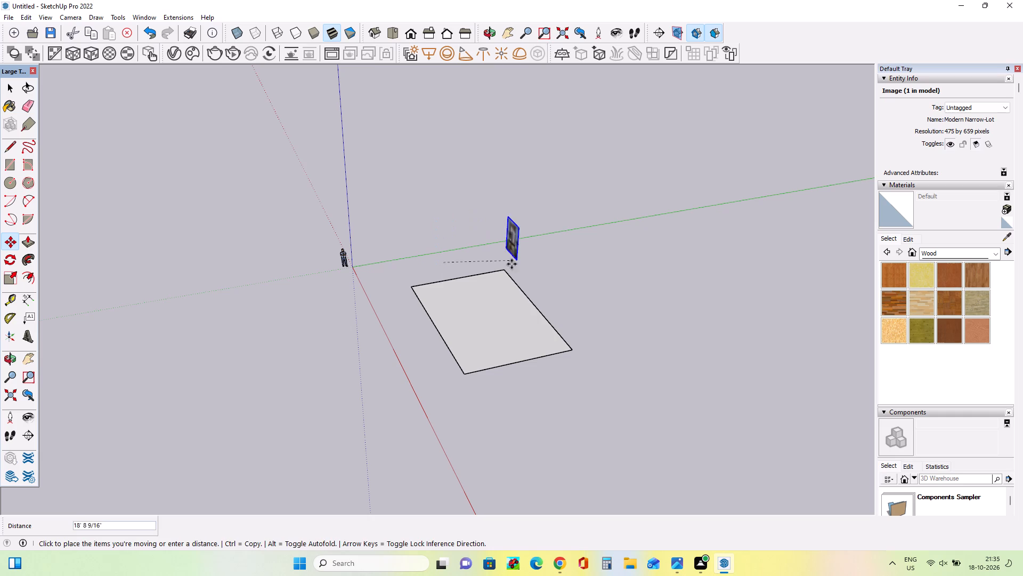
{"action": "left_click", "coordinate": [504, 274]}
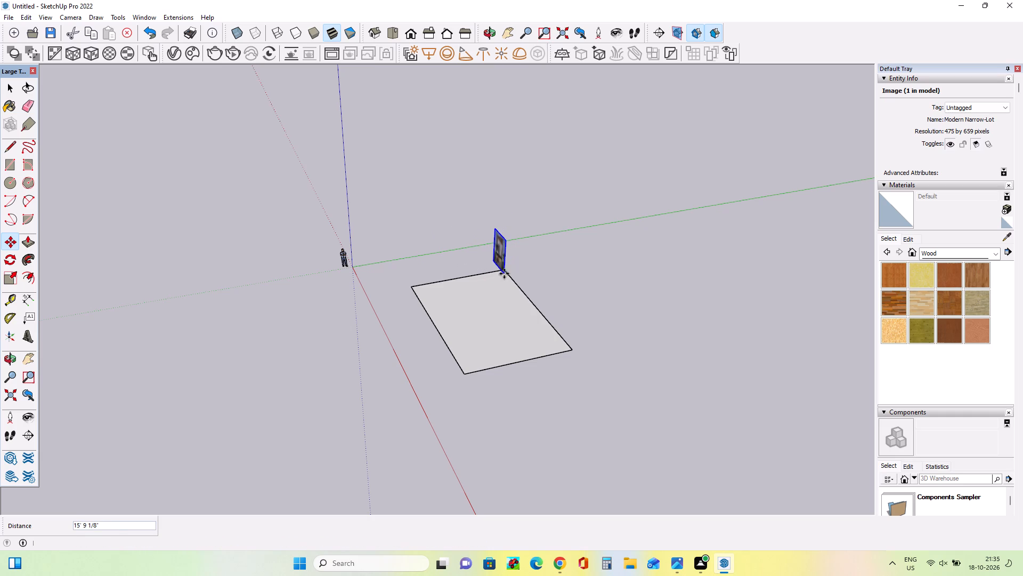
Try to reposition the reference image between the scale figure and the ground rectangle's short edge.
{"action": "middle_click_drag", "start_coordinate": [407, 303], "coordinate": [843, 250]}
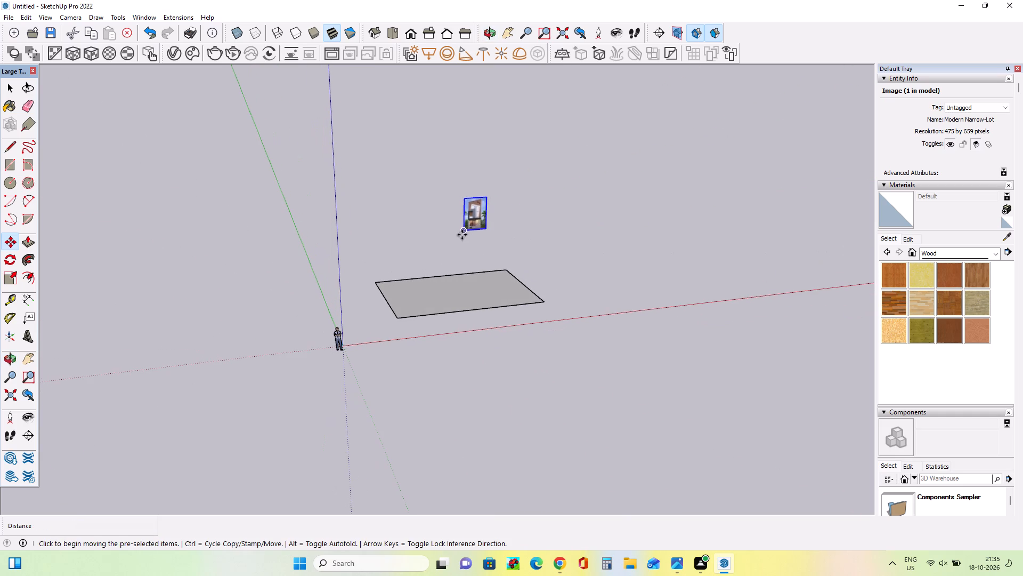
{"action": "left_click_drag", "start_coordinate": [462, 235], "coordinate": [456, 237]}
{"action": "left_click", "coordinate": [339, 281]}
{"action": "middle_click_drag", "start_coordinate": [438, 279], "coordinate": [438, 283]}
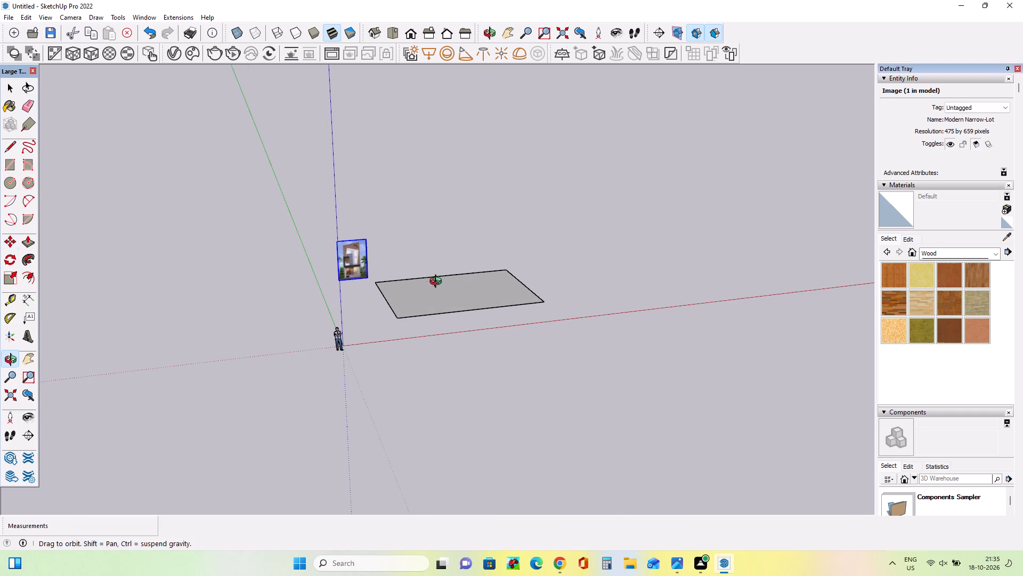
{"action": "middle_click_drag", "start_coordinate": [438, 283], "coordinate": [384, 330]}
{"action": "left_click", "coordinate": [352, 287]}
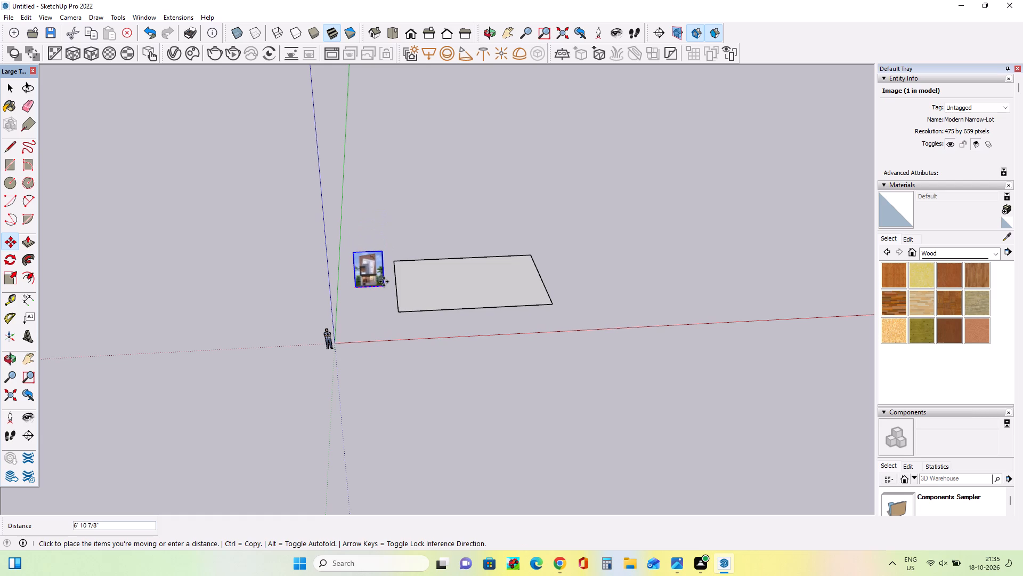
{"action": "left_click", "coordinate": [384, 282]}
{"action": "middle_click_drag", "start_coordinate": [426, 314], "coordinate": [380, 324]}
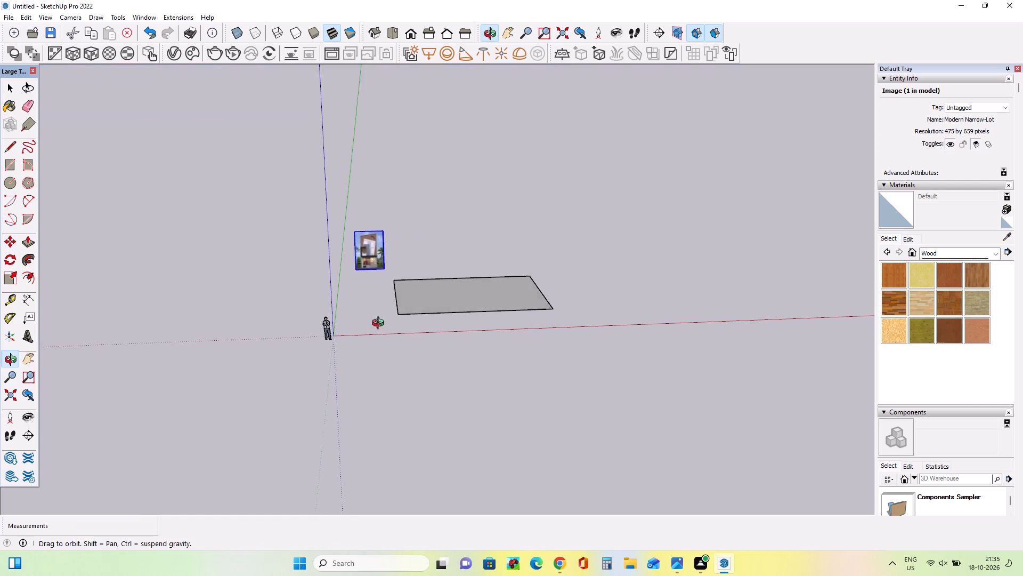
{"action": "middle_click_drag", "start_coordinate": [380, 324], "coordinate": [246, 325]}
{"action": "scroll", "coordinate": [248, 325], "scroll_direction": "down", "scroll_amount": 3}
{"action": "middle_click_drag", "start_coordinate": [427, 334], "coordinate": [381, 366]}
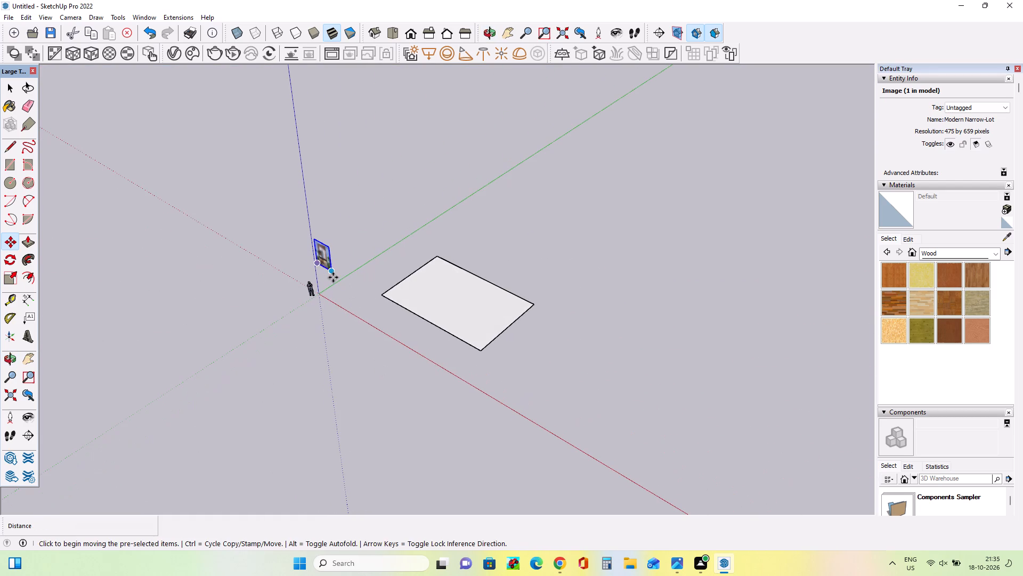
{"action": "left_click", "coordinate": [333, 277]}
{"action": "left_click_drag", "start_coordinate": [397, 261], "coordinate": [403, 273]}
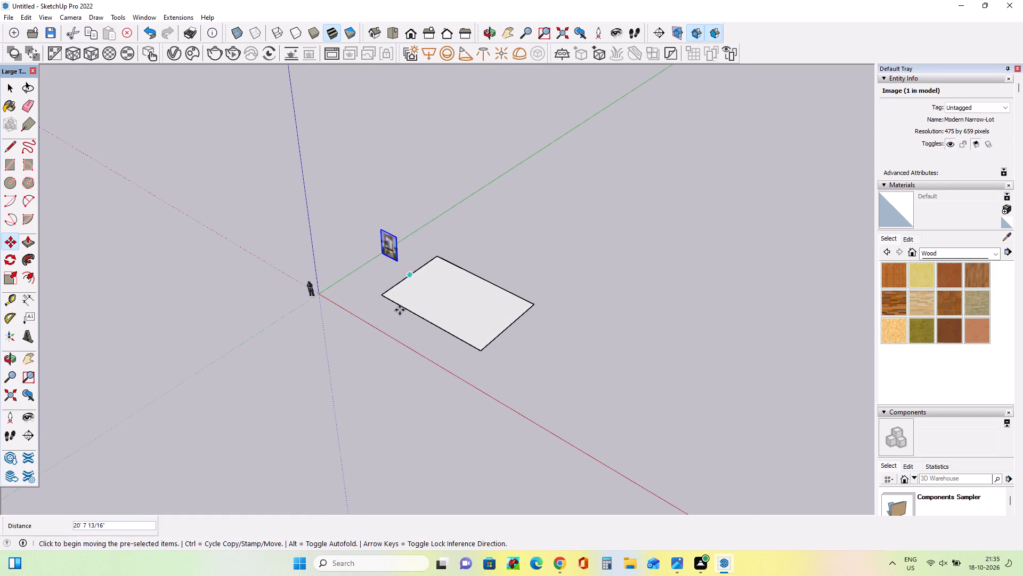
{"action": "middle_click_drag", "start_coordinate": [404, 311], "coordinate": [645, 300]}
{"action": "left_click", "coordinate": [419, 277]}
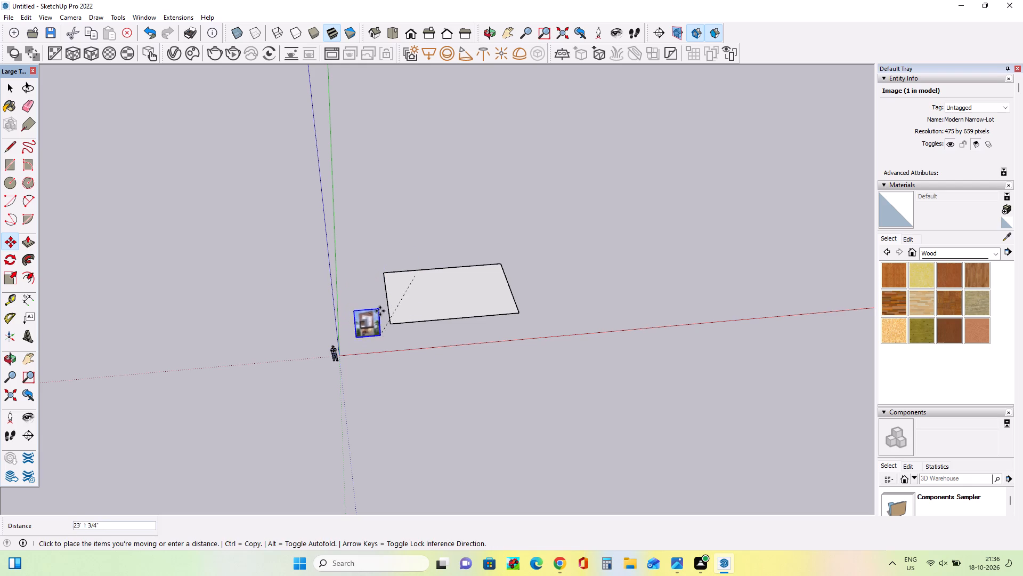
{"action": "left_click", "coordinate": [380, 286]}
Snap the reference image's lower corner to the ground rectangle's front corner and slide it back to about the middle of the short edge.
{"action": "middle_click_drag", "start_coordinate": [427, 332], "coordinate": [379, 271]}
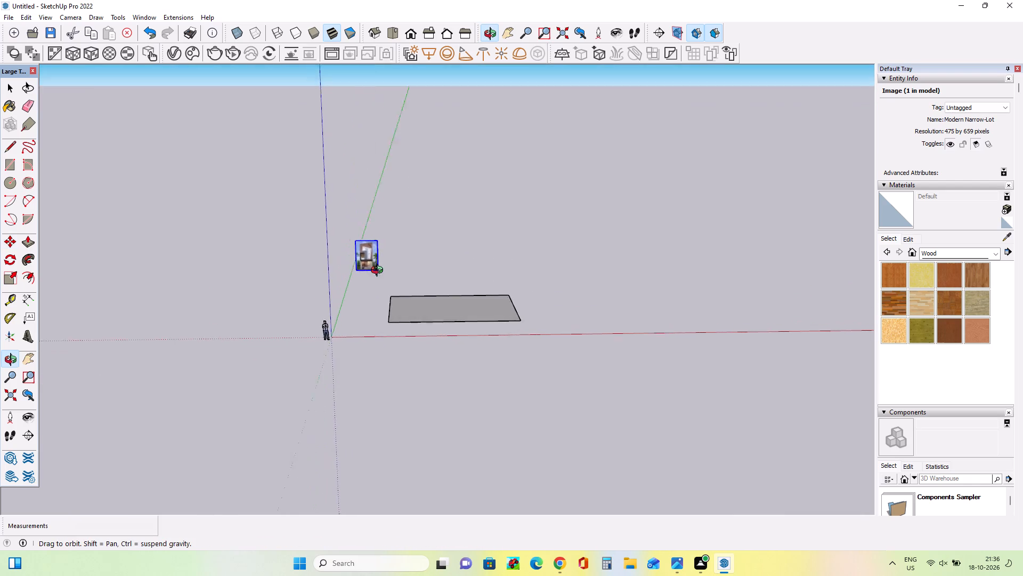
{"action": "middle_click_drag", "start_coordinate": [379, 271], "coordinate": [383, 297]}
{"action": "scroll", "coordinate": [384, 300], "scroll_direction": "down", "scroll_amount": 1}
{"action": "scroll", "coordinate": [410, 303], "scroll_direction": "up", "scroll_amount": 13}
{"action": "middle_click_drag", "start_coordinate": [443, 311], "coordinate": [469, 320]}
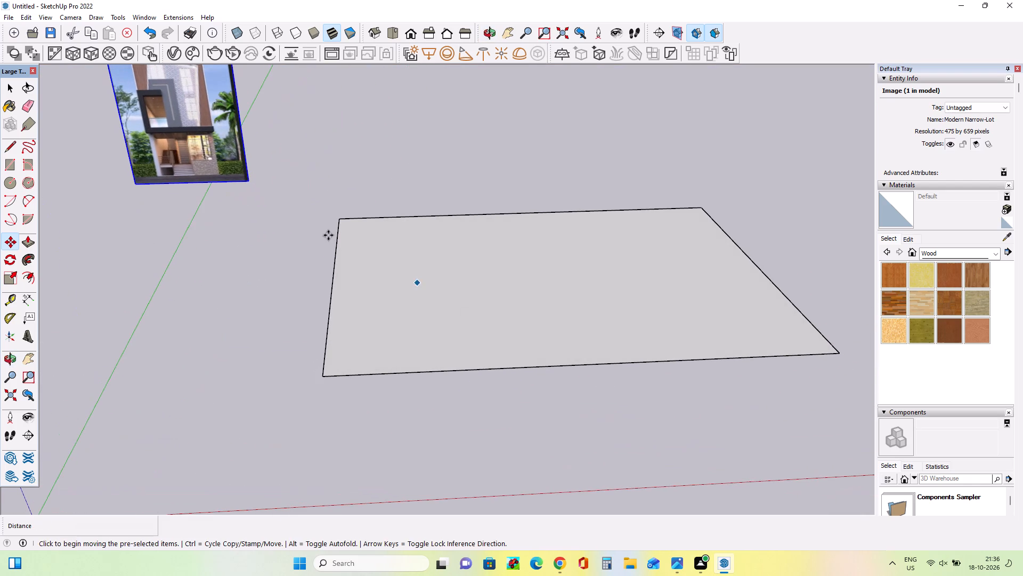
{"action": "left_click_drag", "start_coordinate": [249, 183], "coordinate": [262, 202]}
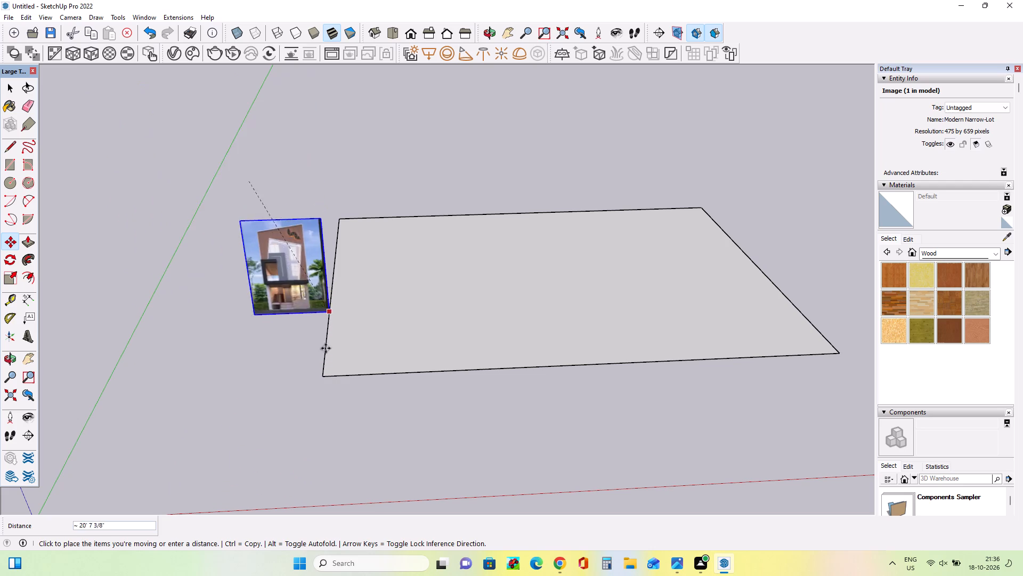
{"action": "left_click", "coordinate": [327, 379]}
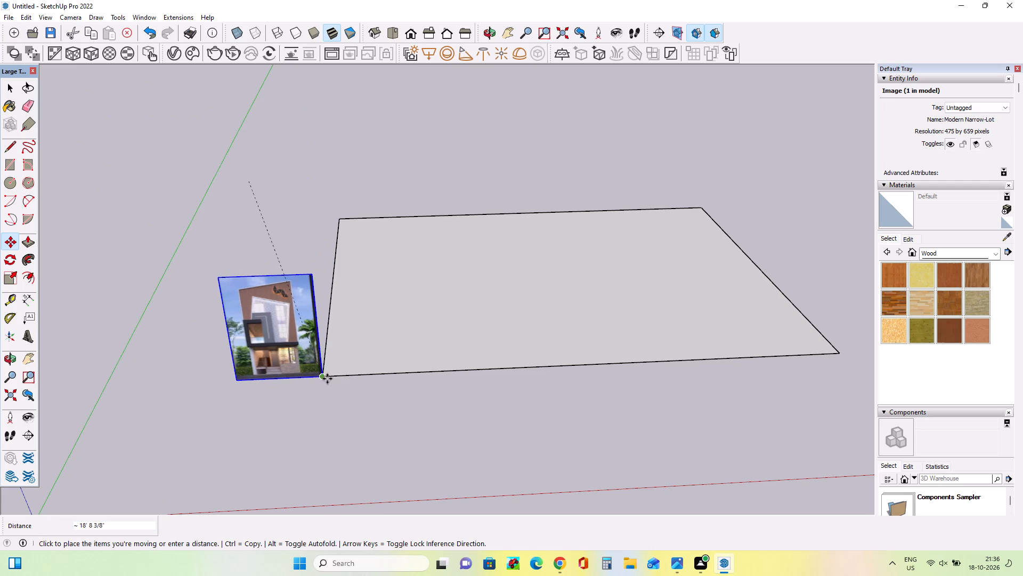
{"action": "middle_click_drag", "start_coordinate": [296, 362], "coordinate": [252, 374]}
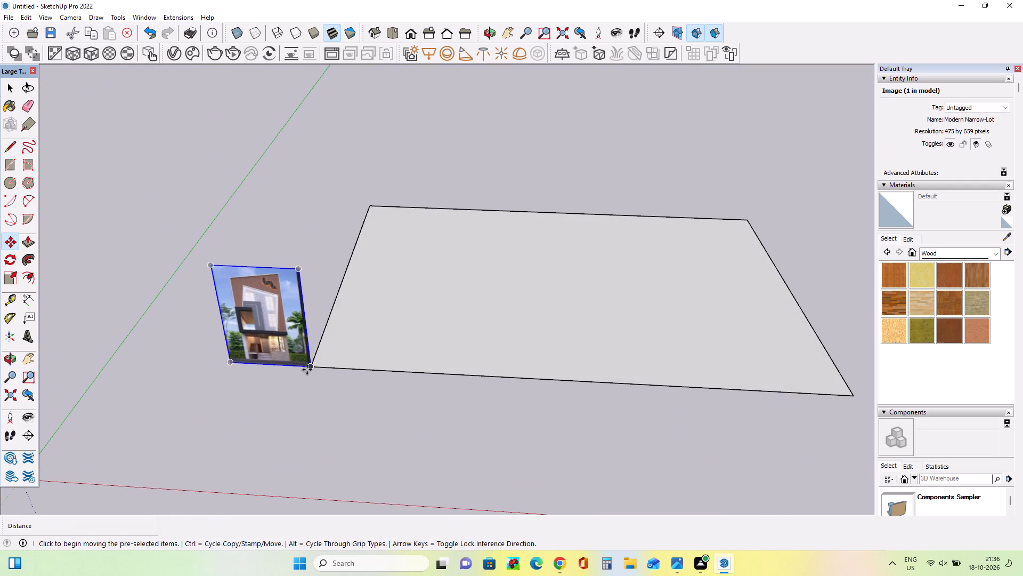
{"action": "left_click", "coordinate": [307, 370]}
{"action": "left_click", "coordinate": [342, 275]}
Examine the reference image's ground-floor entrance, stairs and stone wall alongside the ground rectangle.
{"action": "middle_click_drag", "start_coordinate": [381, 347], "coordinate": [394, 356]}
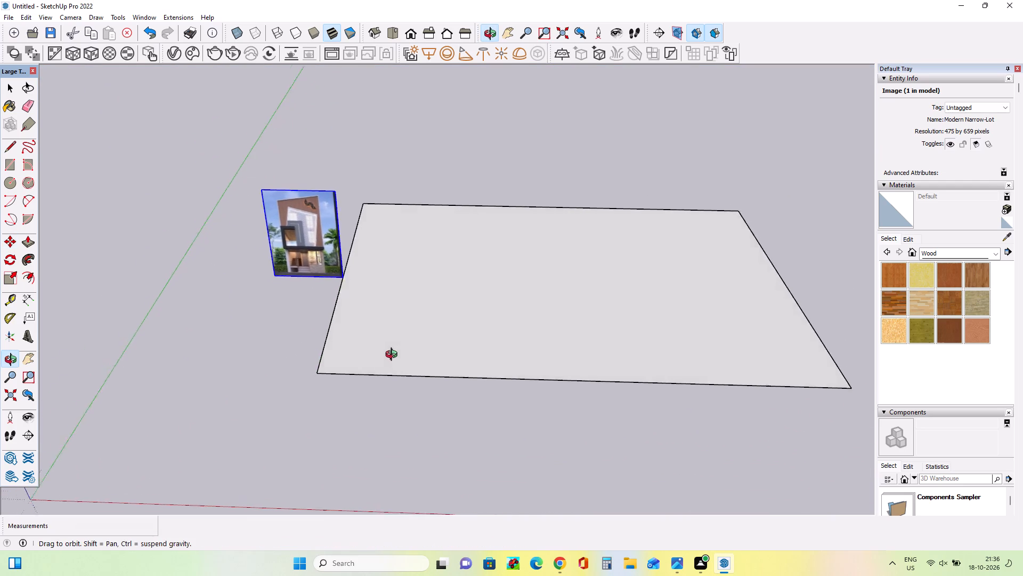
{"action": "middle_click_drag", "start_coordinate": [394, 356], "coordinate": [404, 345]}
{"action": "scroll", "coordinate": [335, 298], "scroll_direction": "up", "scroll_amount": 4}
{"action": "scroll", "coordinate": [268, 318], "scroll_direction": "up", "scroll_amount": 2}
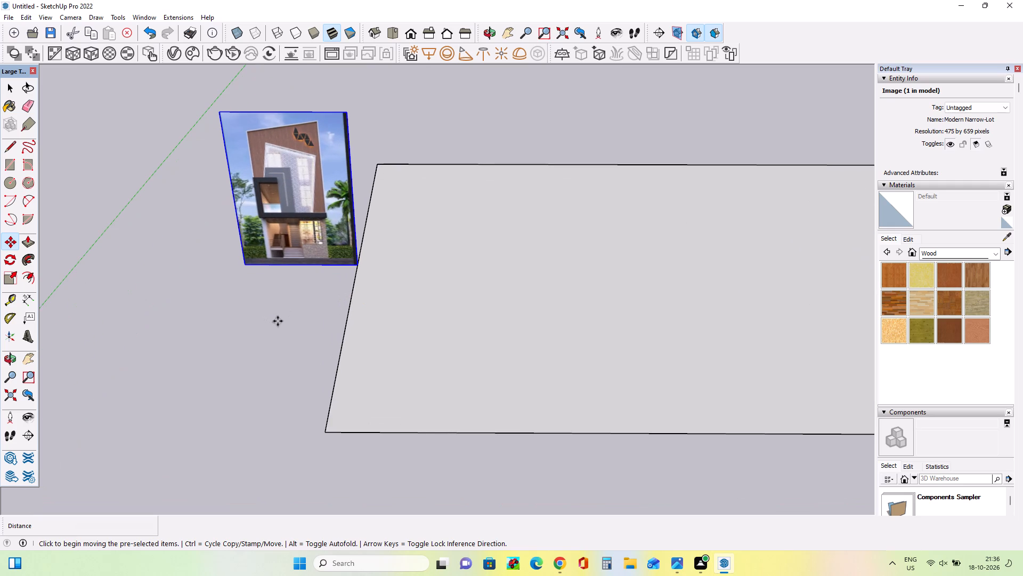
{"action": "left_click", "coordinate": [27, 370]}
{"action": "left_click", "coordinate": [24, 360]}
{"action": "left_click_drag", "start_coordinate": [485, 350], "coordinate": [209, 355]}
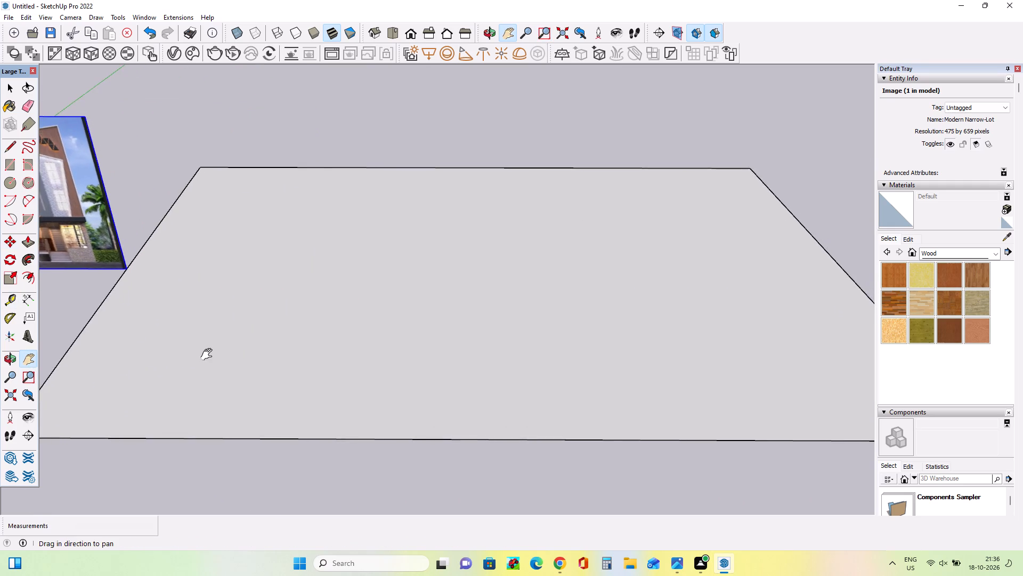
{"action": "left_click_drag", "start_coordinate": [209, 355], "coordinate": [208, 355]}
{"action": "scroll", "coordinate": [243, 355], "scroll_direction": "down", "scroll_amount": 6}
{"action": "middle_click_drag", "start_coordinate": [247, 355], "coordinate": [280, 289]}
{"action": "scroll", "coordinate": [102, 292], "scroll_direction": "up", "scroll_amount": 2}
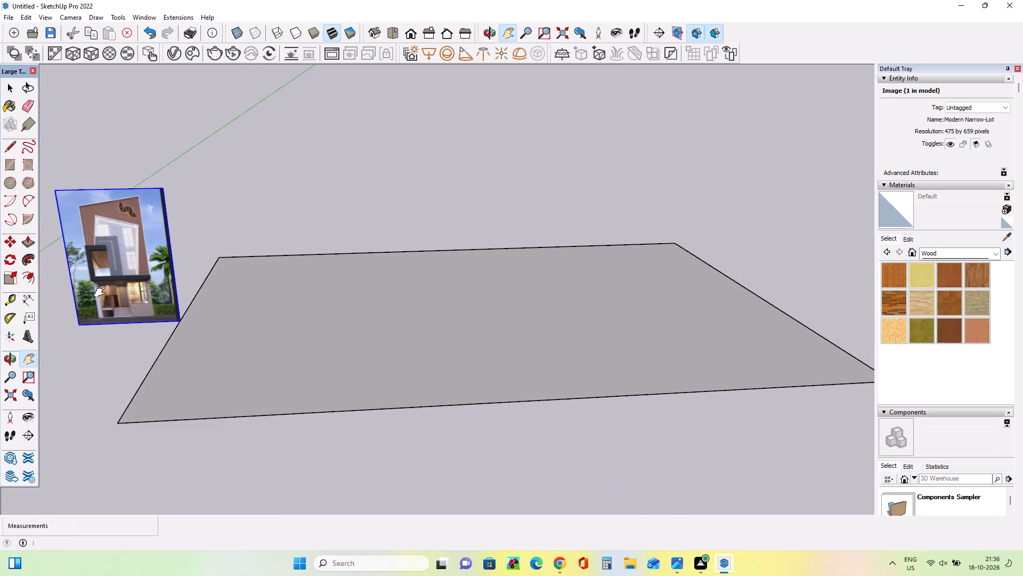
{"action": "scroll", "coordinate": [102, 292], "scroll_direction": "up", "scroll_amount": 14}
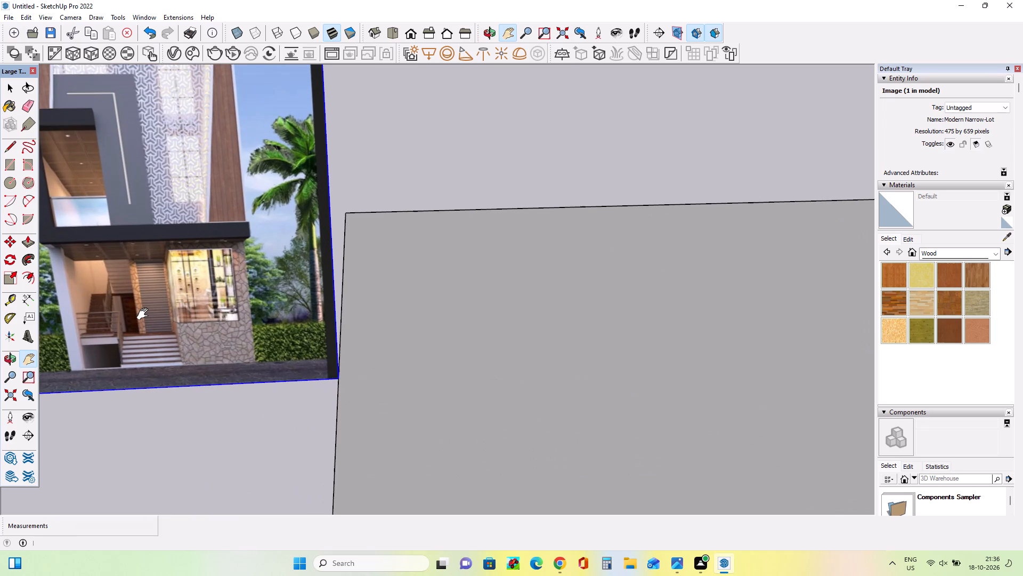
Examine the reference image's ground-floor entrance, stairs and stone wall against the ground rectangle before blocking out the masses.
{"action": "scroll", "coordinate": [145, 314], "scroll_direction": "down", "scroll_amount": 10}
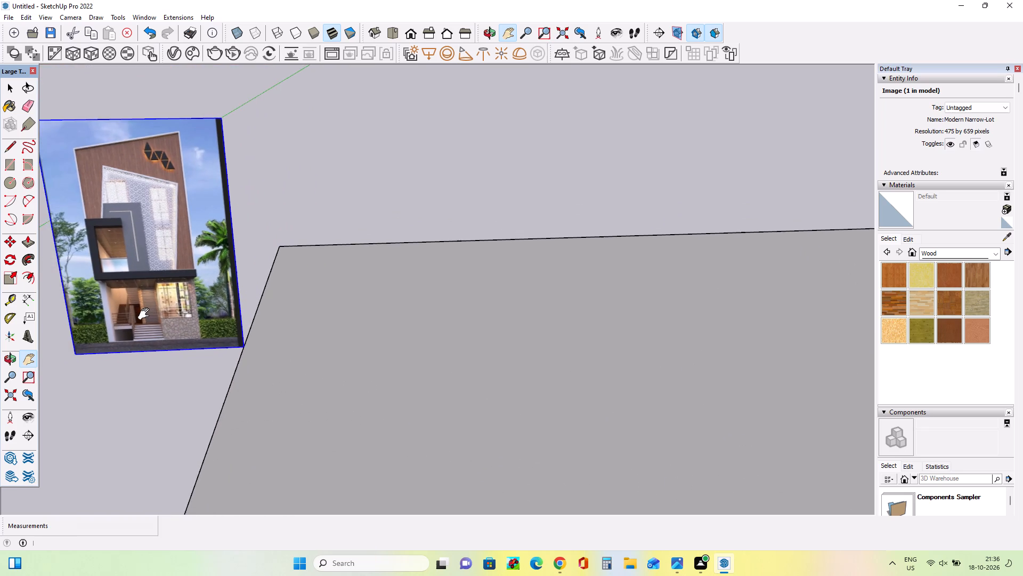
{"action": "scroll", "coordinate": [146, 314], "scroll_direction": "down", "scroll_amount": 3}
{"action": "middle_click_drag", "start_coordinate": [196, 350], "coordinate": [172, 360]}
{"action": "scroll", "coordinate": [159, 346], "scroll_direction": "up", "scroll_amount": 2}
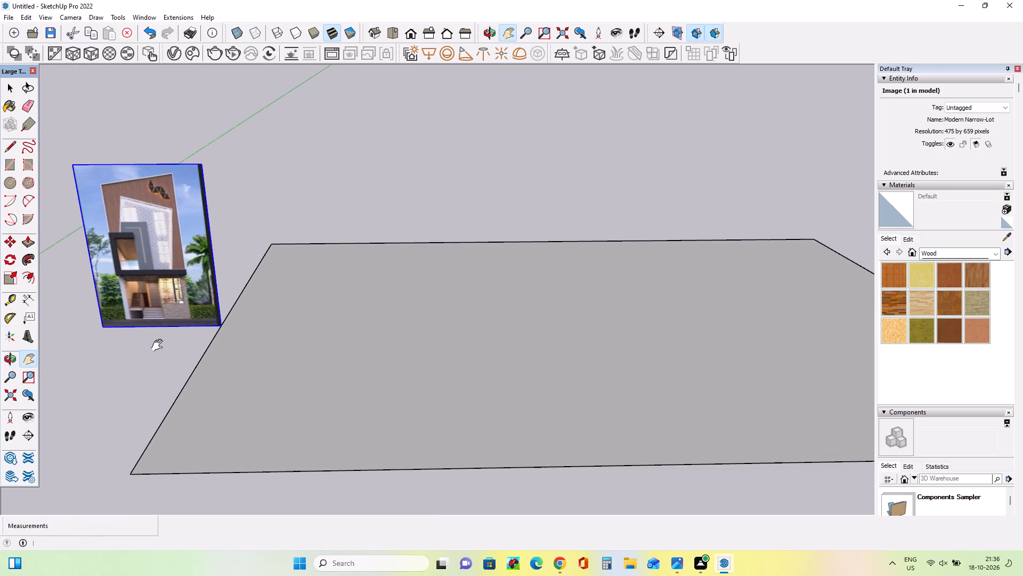
{"action": "scroll", "coordinate": [159, 345], "scroll_direction": "up", "scroll_amount": 1}
{"action": "scroll", "coordinate": [159, 345], "scroll_direction": "down", "scroll_amount": 4}
{"action": "middle_click_drag", "start_coordinate": [162, 347], "coordinate": [167, 357]}
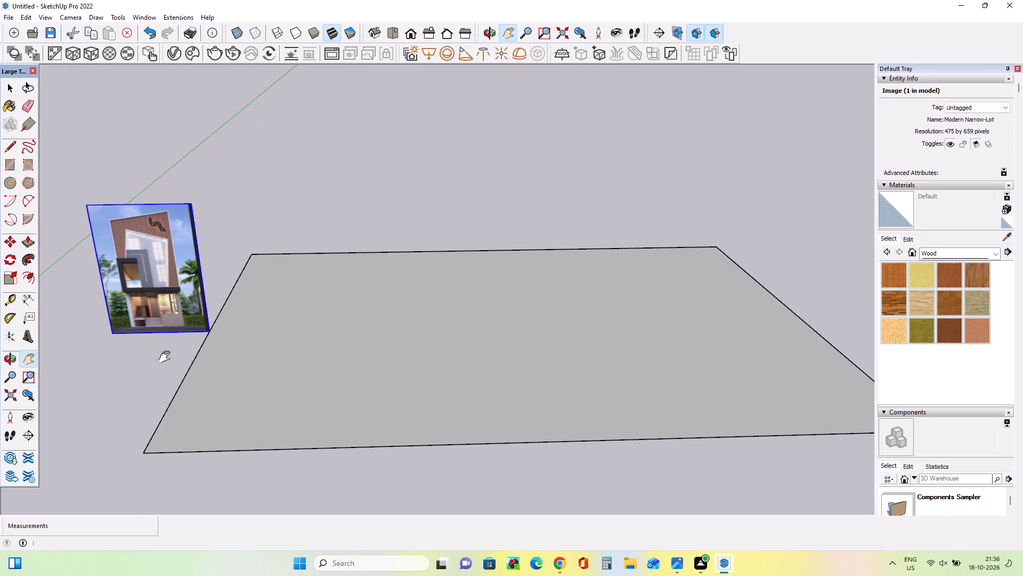
{"action": "scroll", "coordinate": [164, 301], "scroll_direction": "up", "scroll_amount": 9}
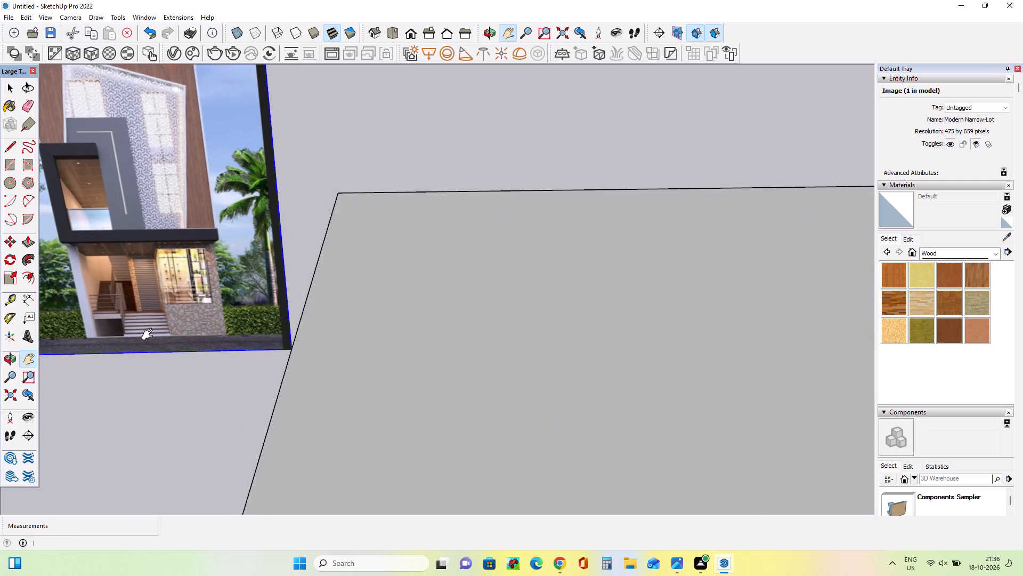
{"action": "scroll", "coordinate": [150, 334], "scroll_direction": "up", "scroll_amount": 5}
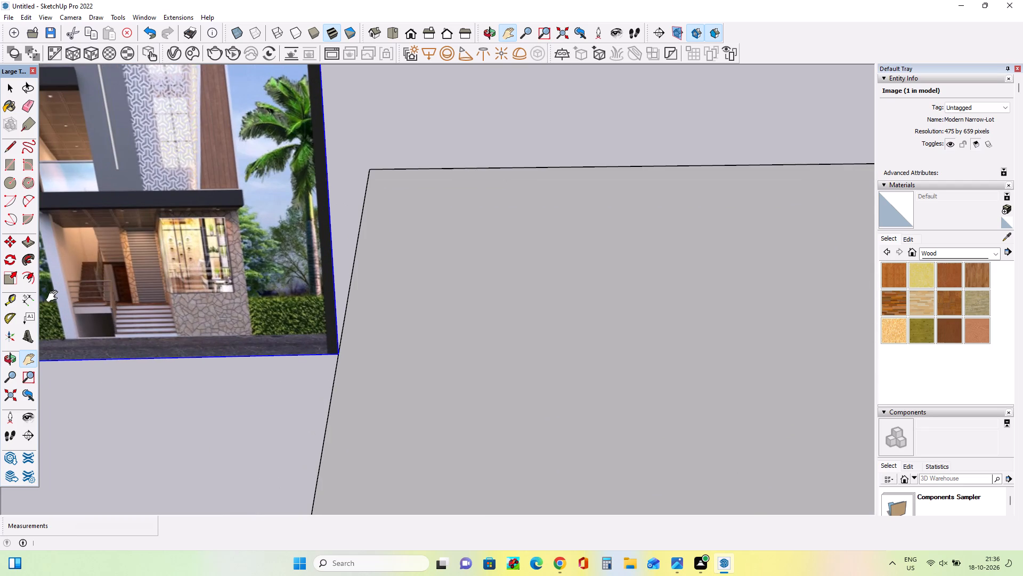
{"action": "scroll", "coordinate": [54, 297], "scroll_direction": "down", "scroll_amount": 3}
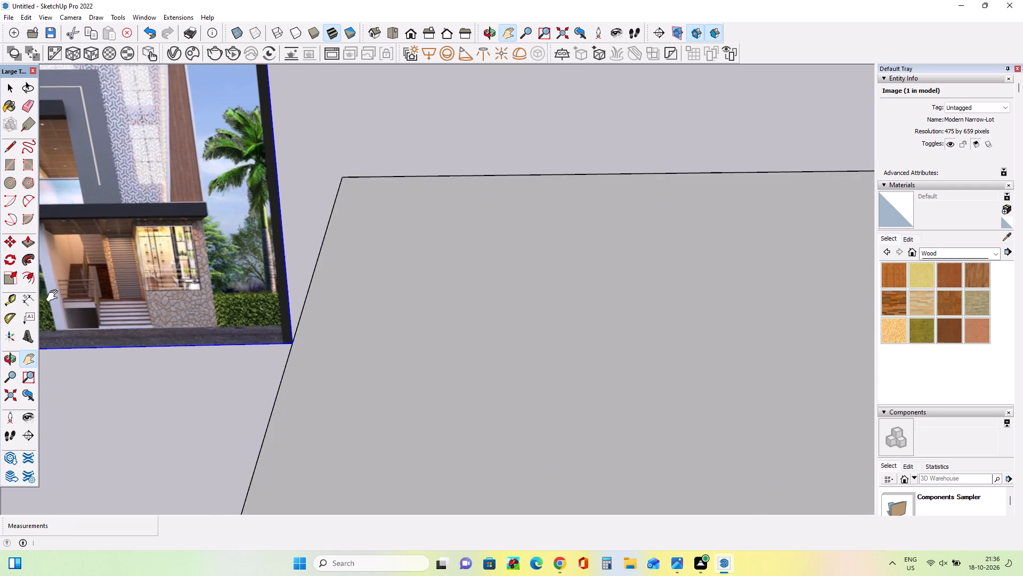
{"action": "scroll", "coordinate": [54, 296], "scroll_direction": "down", "scroll_amount": 14}
{"action": "middle_click_drag", "start_coordinate": [270, 350], "coordinate": [256, 374]}
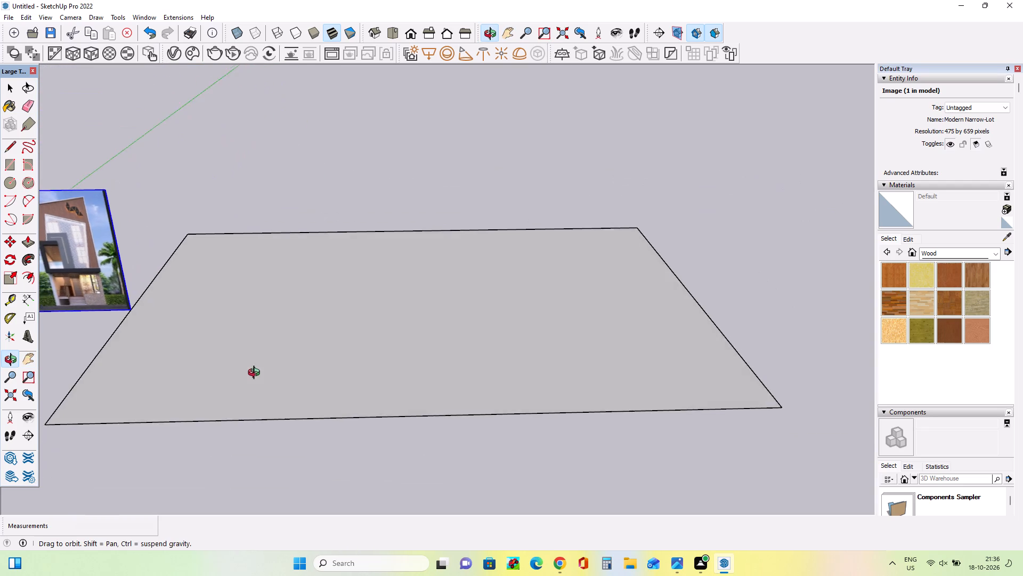
{"action": "middle_click_drag", "start_coordinate": [256, 374], "coordinate": [245, 376]}
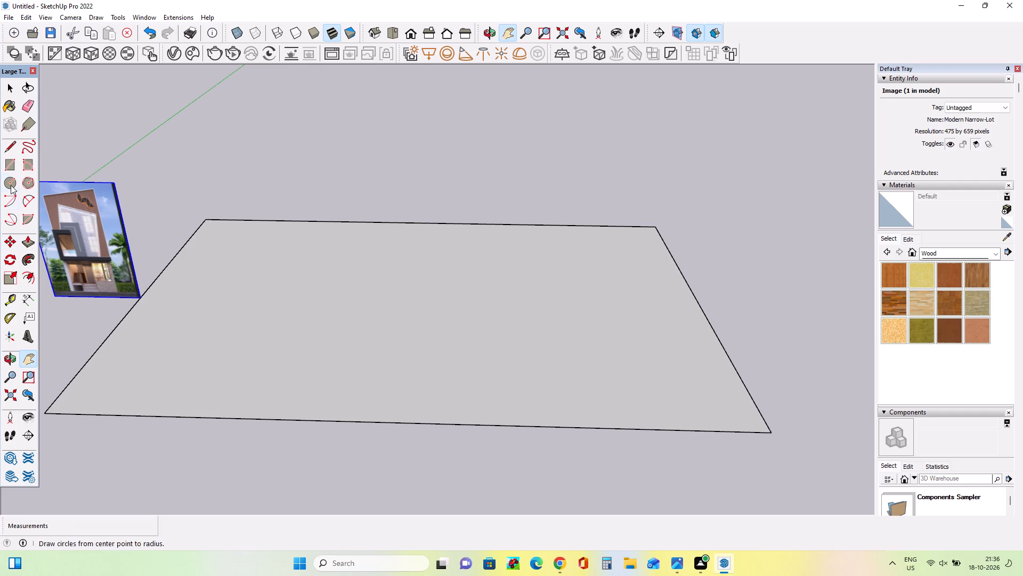
Draw a rectangle about 13' 9" by 9' 1" inside the ground rectangle from its front corner farthest from the reference image.
{"action": "left_click", "coordinate": [14, 166]}
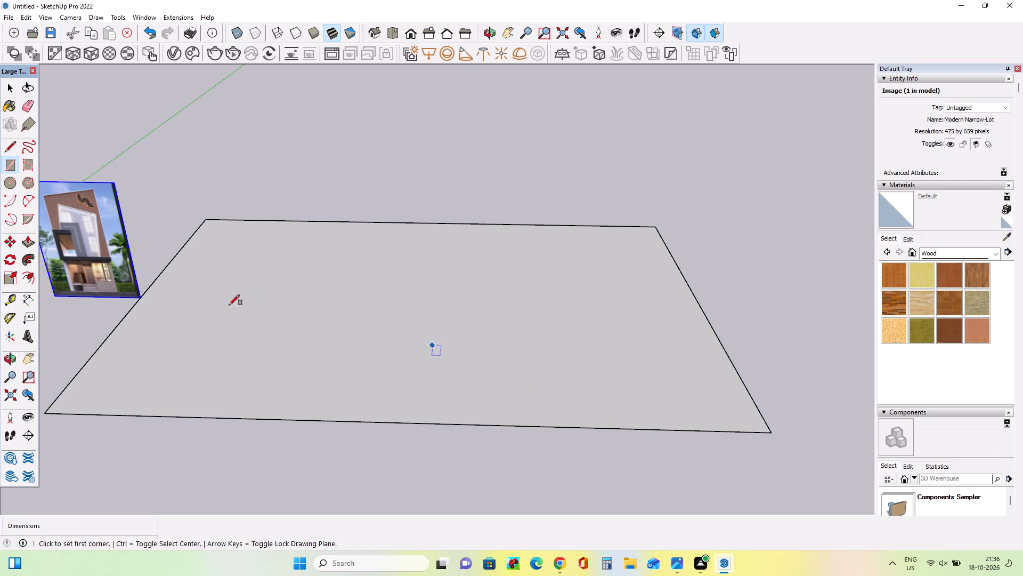
{"action": "scroll", "coordinate": [107, 296], "scroll_direction": "up", "scroll_amount": 17}
{"action": "scroll", "coordinate": [87, 294], "scroll_direction": "down", "scroll_amount": 5}
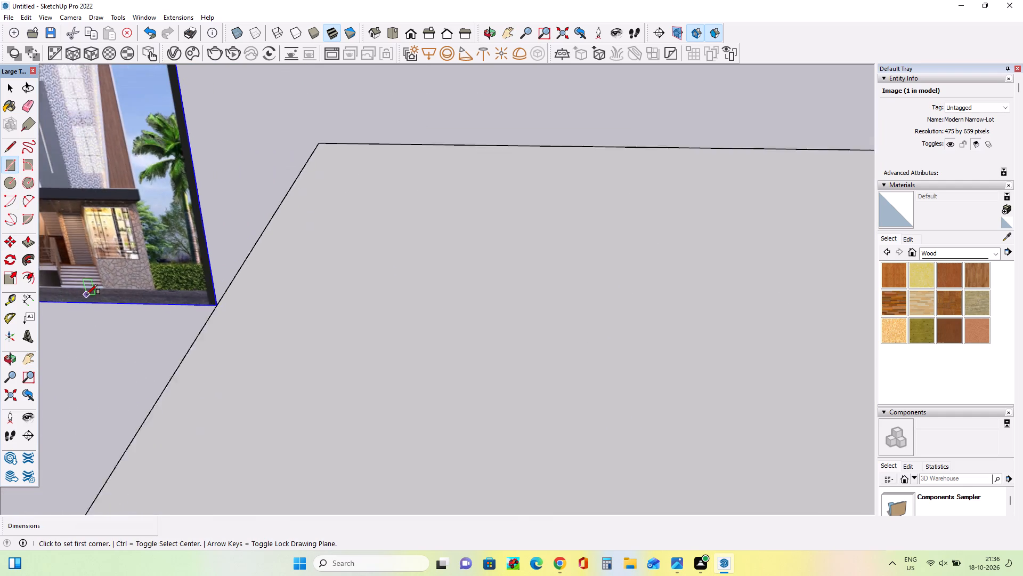
{"action": "scroll", "coordinate": [87, 294], "scroll_direction": "down", "scroll_amount": 6}
{"action": "scroll", "coordinate": [87, 294], "scroll_direction": "up", "scroll_amount": 1}
{"action": "scroll", "coordinate": [87, 294], "scroll_direction": "down", "scroll_amount": 9}
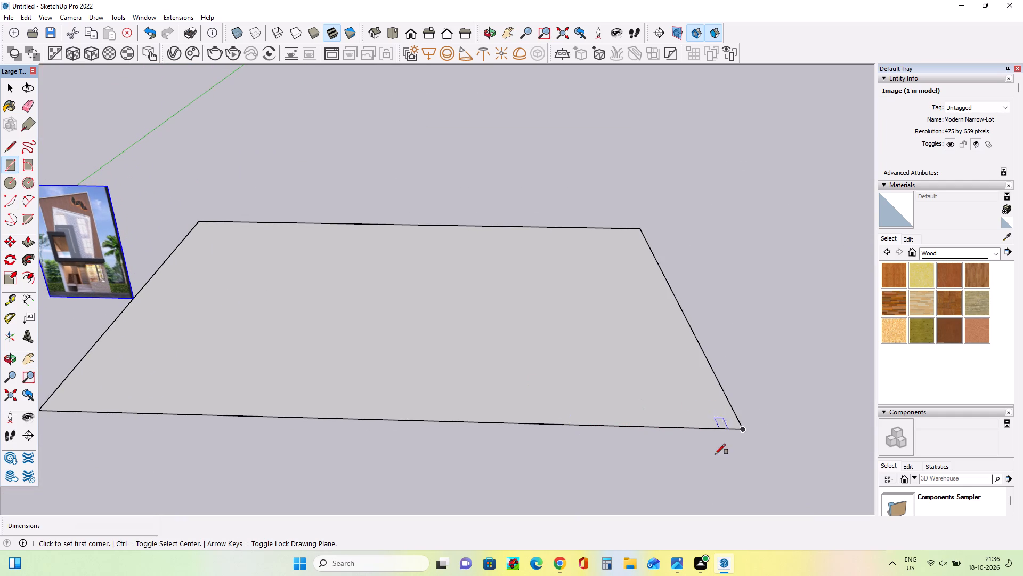
{"action": "left_click", "coordinate": [741, 428]}
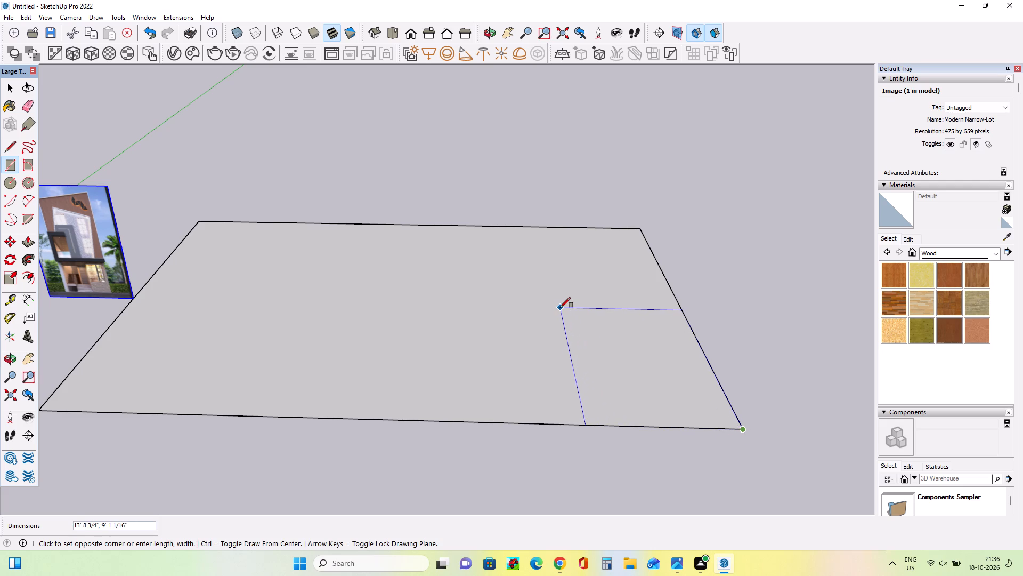
{"action": "left_click", "coordinate": [560, 308]}
Push/Pull the corner rectangle upward into a tall box.
{"action": "middle_click_drag", "start_coordinate": [592, 347], "coordinate": [602, 367]}
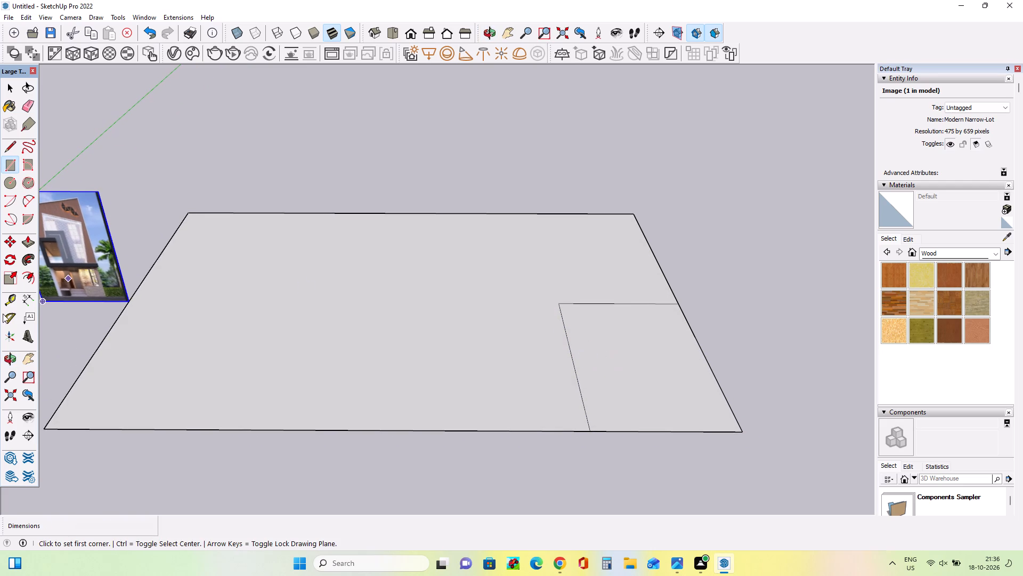
{"action": "left_click", "coordinate": [22, 237]}
{"action": "left_click", "coordinate": [614, 389]}
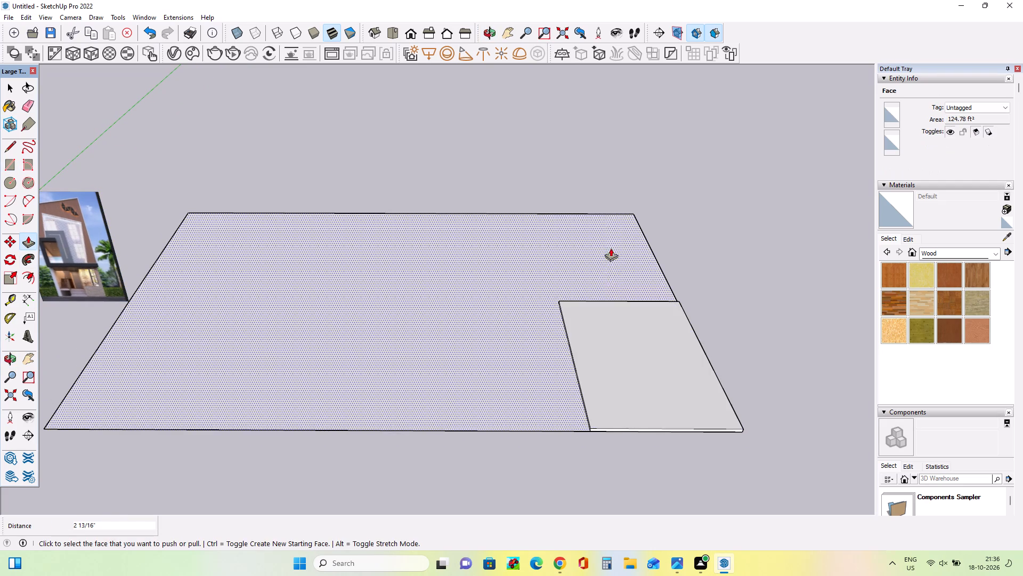
{"action": "left_click", "coordinate": [613, 358]}
{"action": "left_click", "coordinate": [604, 210]}
Push/Pull the box's side facing the reference image outward by about 1' 1".
{"action": "middle_click_drag", "start_coordinate": [661, 333], "coordinate": [662, 341]}
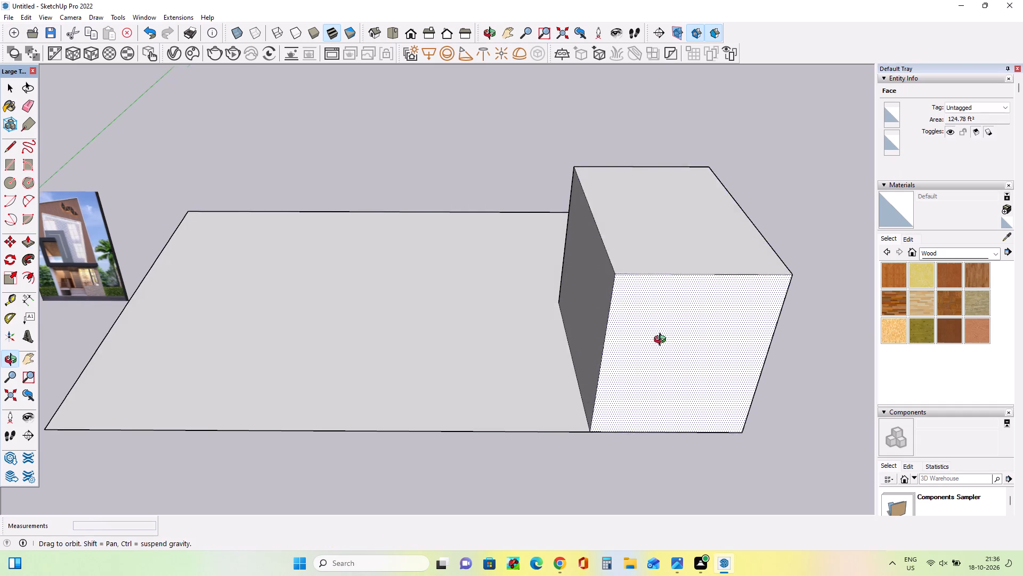
{"action": "scroll", "coordinate": [662, 340], "scroll_direction": "down", "scroll_amount": 1}
{"action": "middle_click_drag", "start_coordinate": [662, 341], "coordinate": [663, 355]}
{"action": "middle_click_drag", "start_coordinate": [524, 363], "coordinate": [542, 290]}
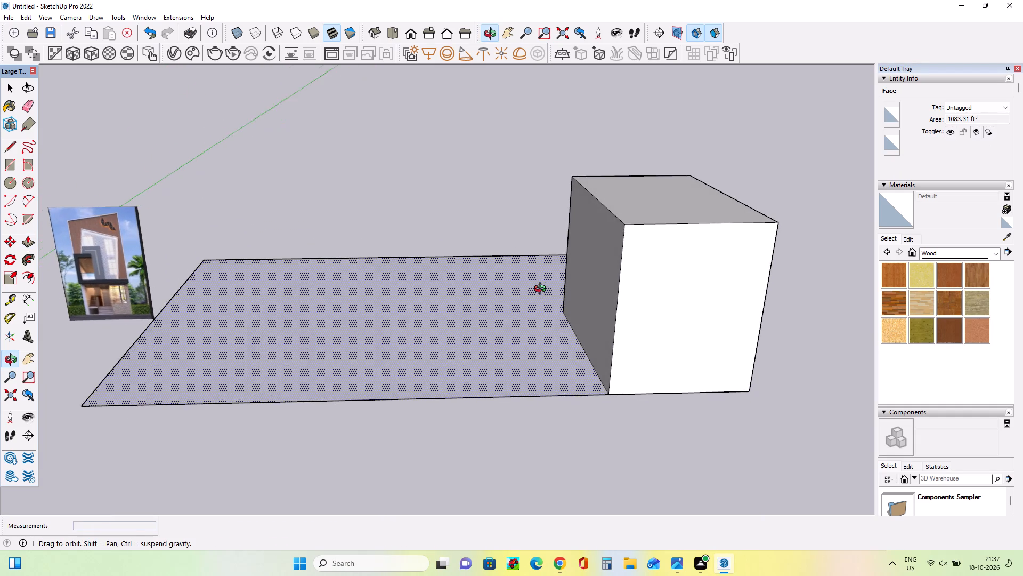
{"action": "middle_click_drag", "start_coordinate": [542, 290], "coordinate": [543, 293]}
{"action": "left_click", "coordinate": [616, 300]}
{"action": "left_click", "coordinate": [599, 303]}
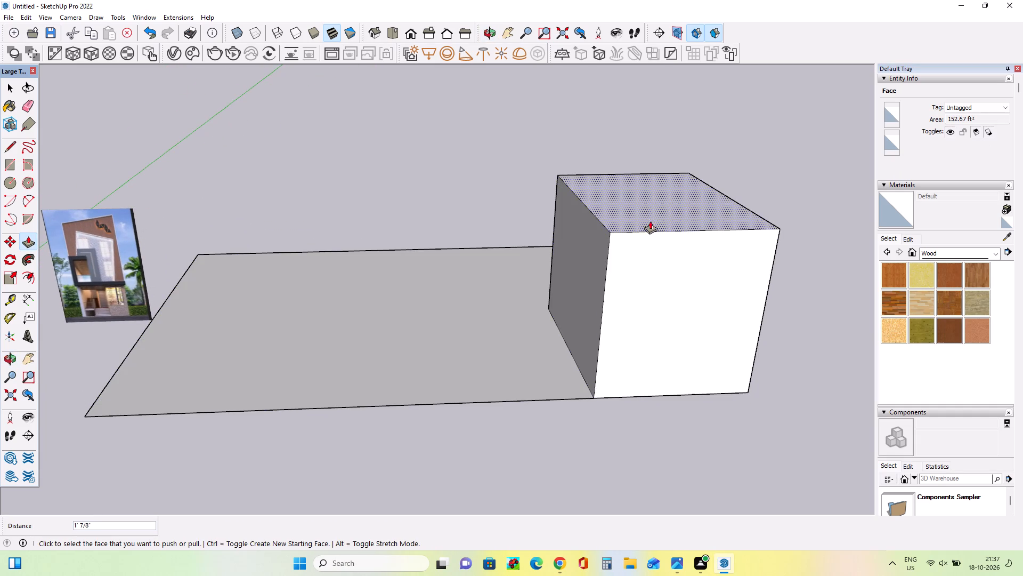
Raise the top of the corner box by about 2' 3".
{"action": "left_click", "coordinate": [651, 213]}
{"action": "left_click", "coordinate": [657, 178]}
Extend the box across the width of the lot by about 15' 2", reaching the opposite long edge.
{"action": "middle_click_drag", "start_coordinate": [648, 320], "coordinate": [649, 325]}
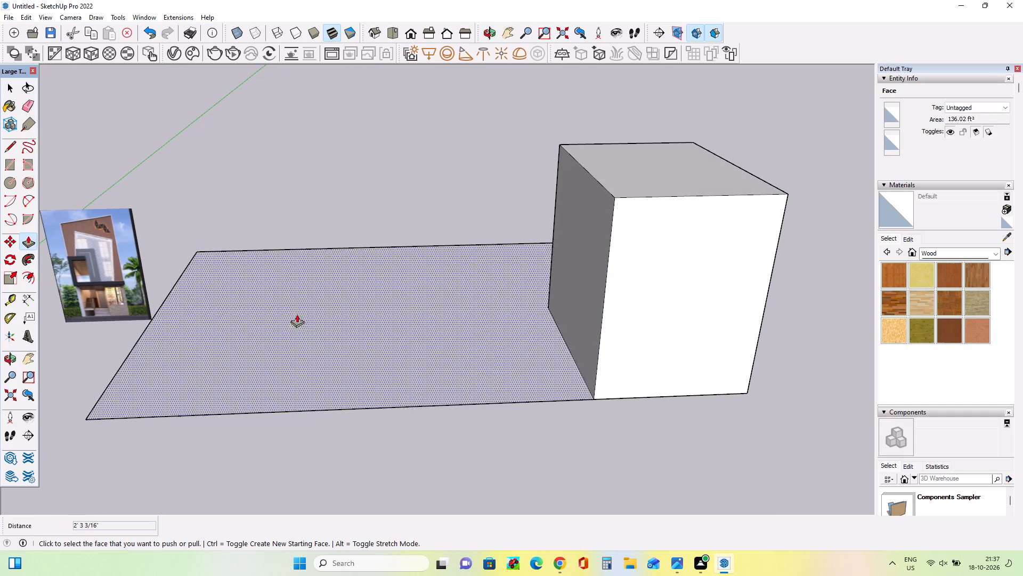
{"action": "middle_click_drag", "start_coordinate": [255, 311], "coordinate": [858, 333]}
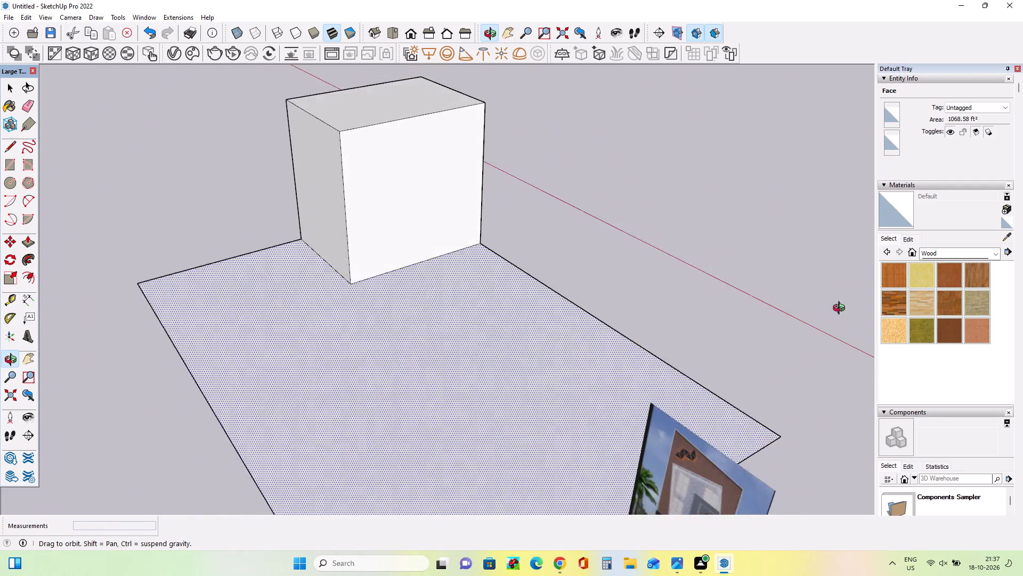
{"action": "left_click", "coordinate": [342, 228]}
{"action": "left_click", "coordinate": [173, 350]}
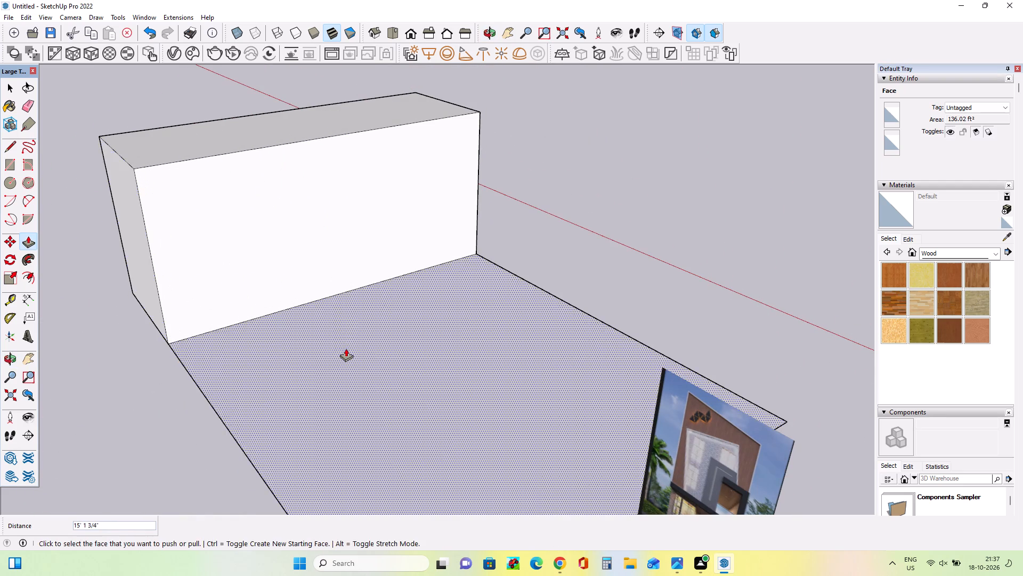
Draw a ground rectangle about 17' 9" by 8' 5" from the long block's base to the lot's back long edge.
{"action": "middle_click_drag", "start_coordinate": [351, 346], "coordinate": [1, 380]}
{"action": "middle_click_drag", "start_coordinate": [612, 373], "coordinate": [419, 355]}
{"action": "scroll", "coordinate": [419, 355], "scroll_direction": "down", "scroll_amount": 3}
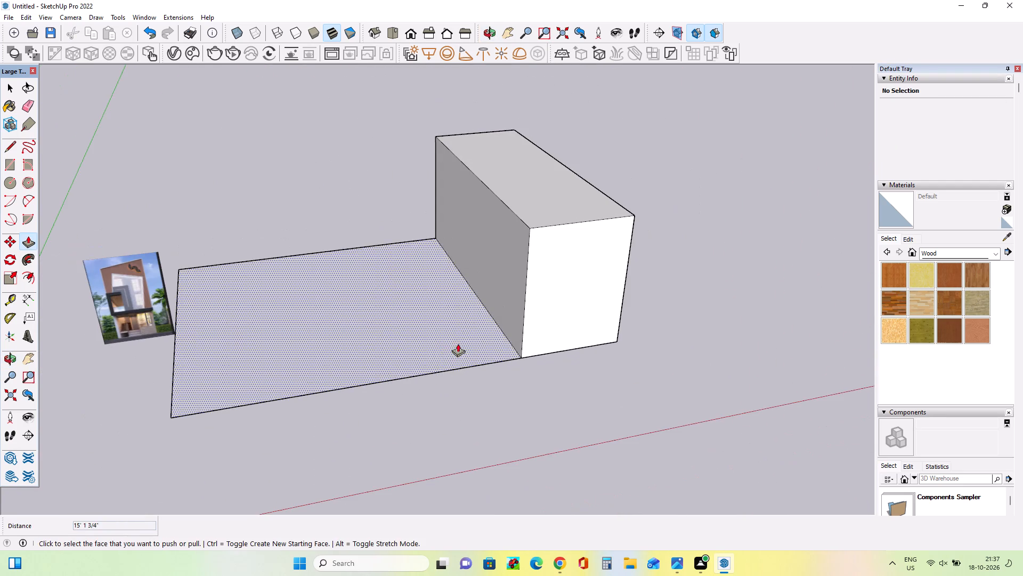
{"action": "middle_click_drag", "start_coordinate": [457, 346], "coordinate": [443, 356]}
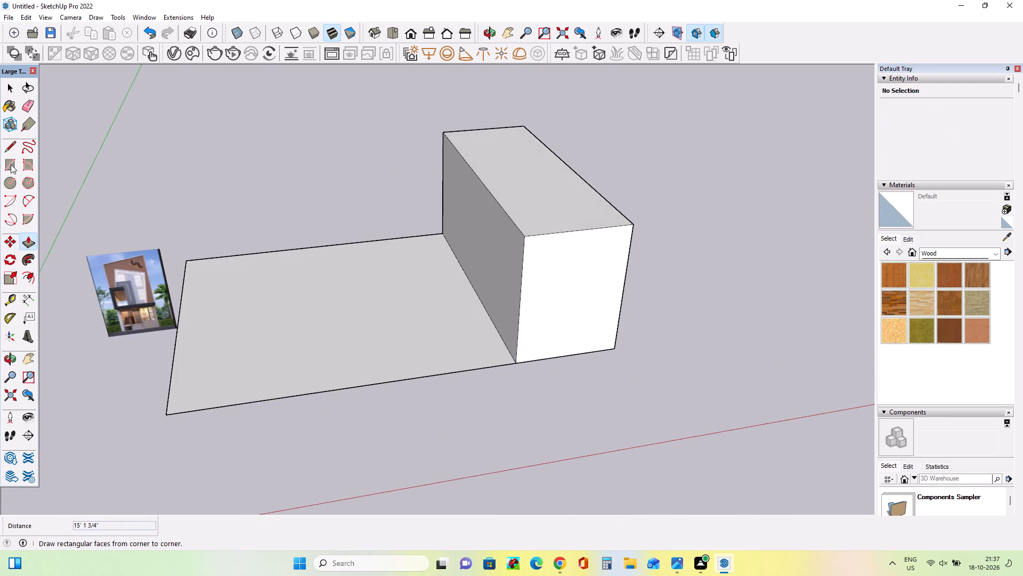
{"action": "left_click", "coordinate": [11, 164]}
{"action": "middle_click_drag", "start_coordinate": [462, 280], "coordinate": [494, 266]}
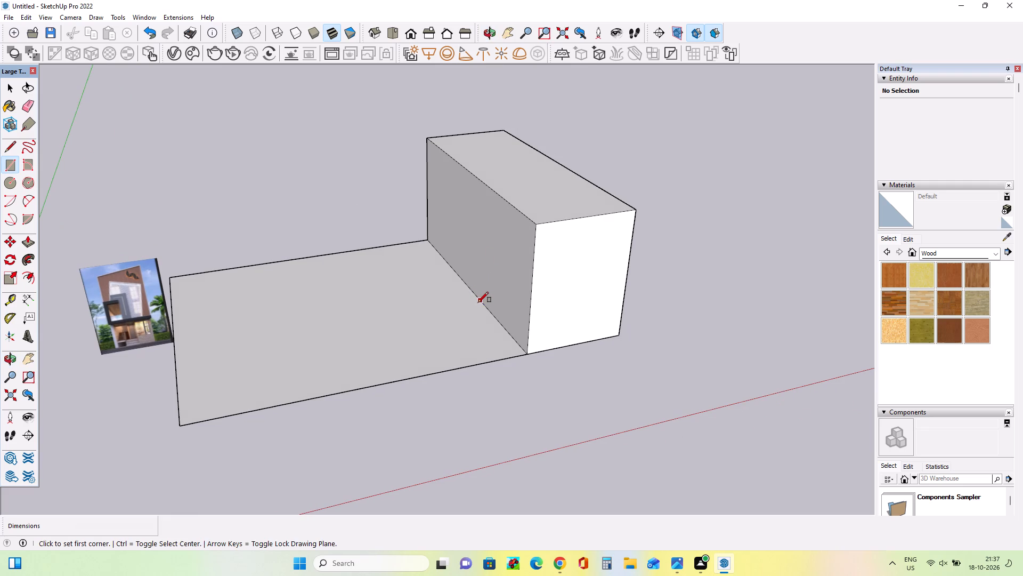
{"action": "left_click", "coordinate": [480, 303]}
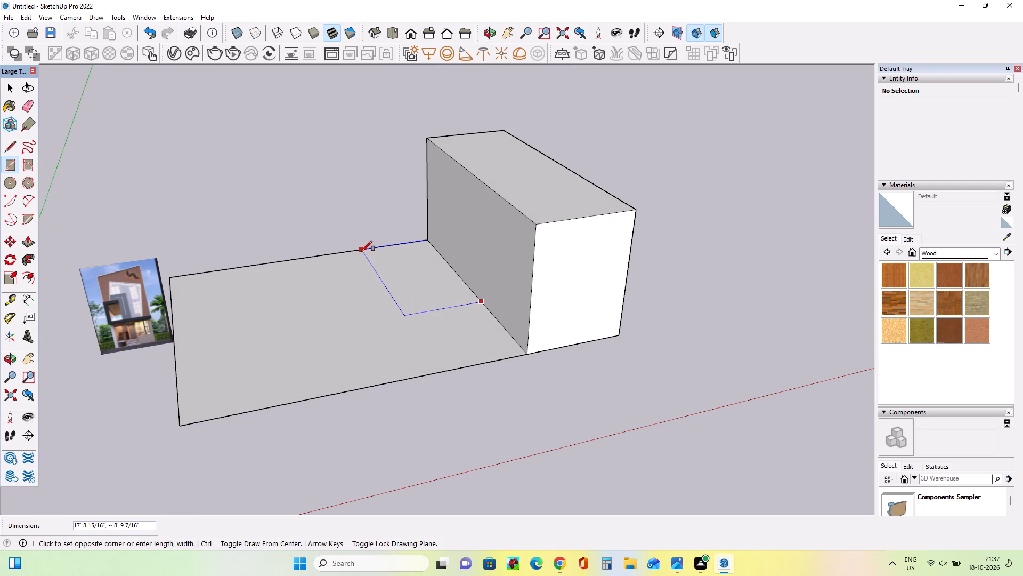
{"action": "left_click", "coordinate": [364, 251]}
Push/Pull the new rectangle up about 13' 5", level with the top of the adjoining long block.
{"action": "middle_click_drag", "start_coordinate": [473, 332], "coordinate": [445, 355]}
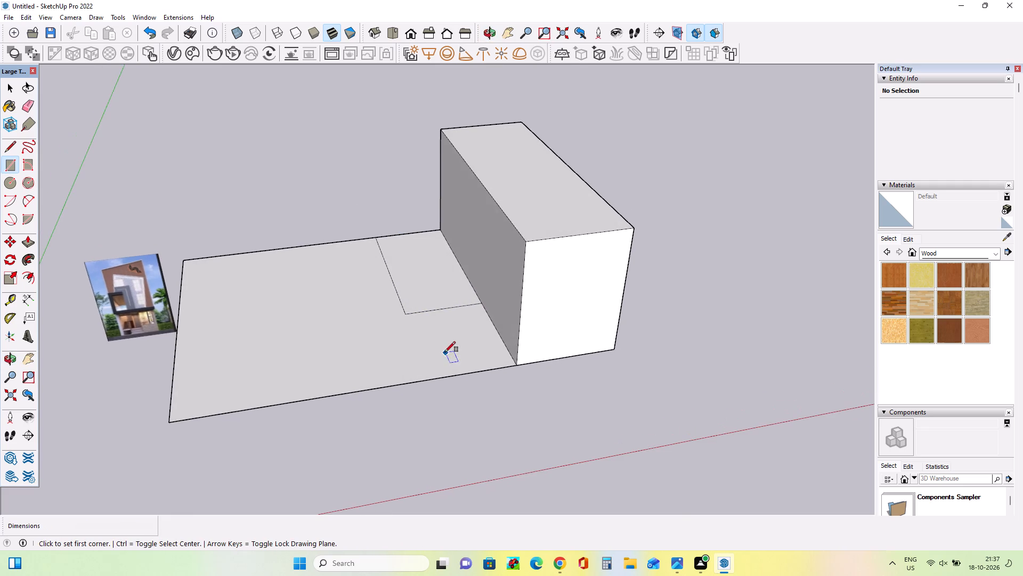
{"action": "scroll", "coordinate": [424, 349], "scroll_direction": "up", "scroll_amount": 4}
{"action": "middle_click_drag", "start_coordinate": [493, 332], "coordinate": [489, 350]}
{"action": "scroll", "coordinate": [489, 350], "scroll_direction": "down", "scroll_amount": 3}
{"action": "middle_click_drag", "start_coordinate": [489, 347], "coordinate": [491, 325]}
{"action": "left_click", "coordinate": [29, 242]}
{"action": "left_click", "coordinate": [449, 286]}
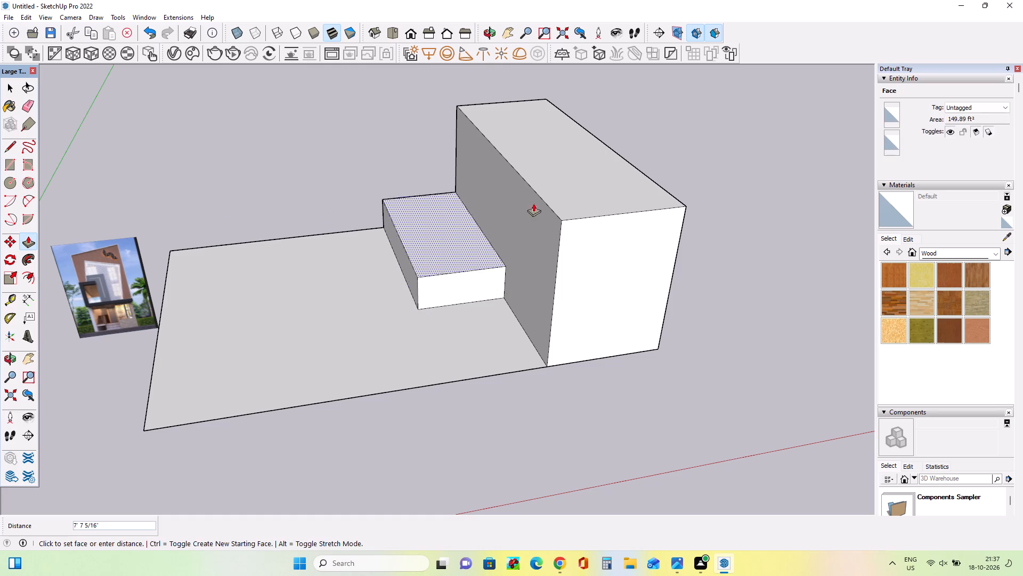
{"action": "left_click", "coordinate": [578, 182]}
Raise the remaining ground face into a platform about 4' 11 1/2" high.
{"action": "middle_click_drag", "start_coordinate": [534, 307], "coordinate": [532, 295]}
{"action": "middle_click_drag", "start_coordinate": [267, 366], "coordinate": [269, 366]}
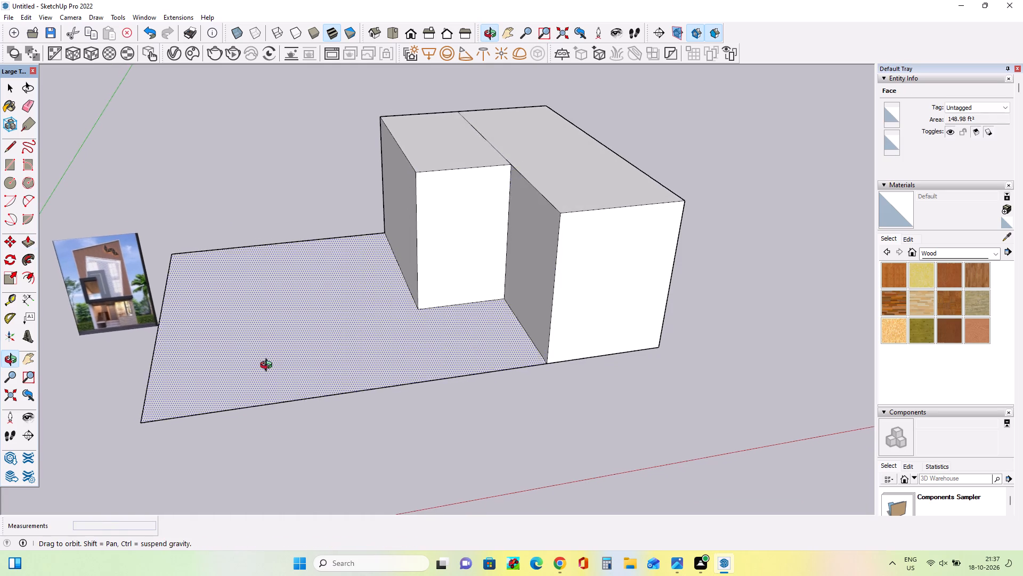
{"action": "middle_click_drag", "start_coordinate": [269, 366], "coordinate": [286, 364]}
{"action": "middle_click_drag", "start_coordinate": [336, 373], "coordinate": [324, 373]}
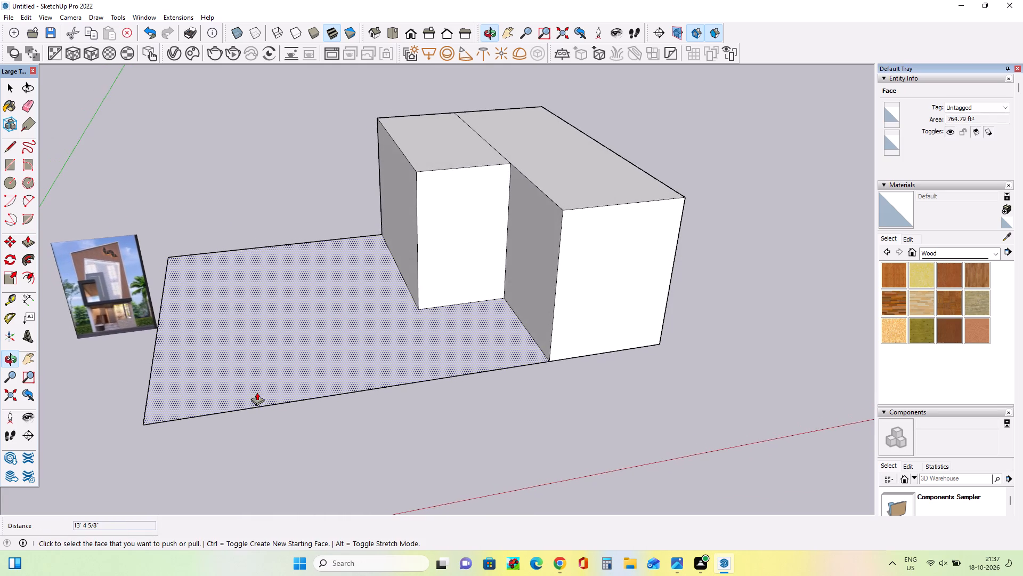
{"action": "middle_click_drag", "start_coordinate": [256, 391], "coordinate": [254, 375]}
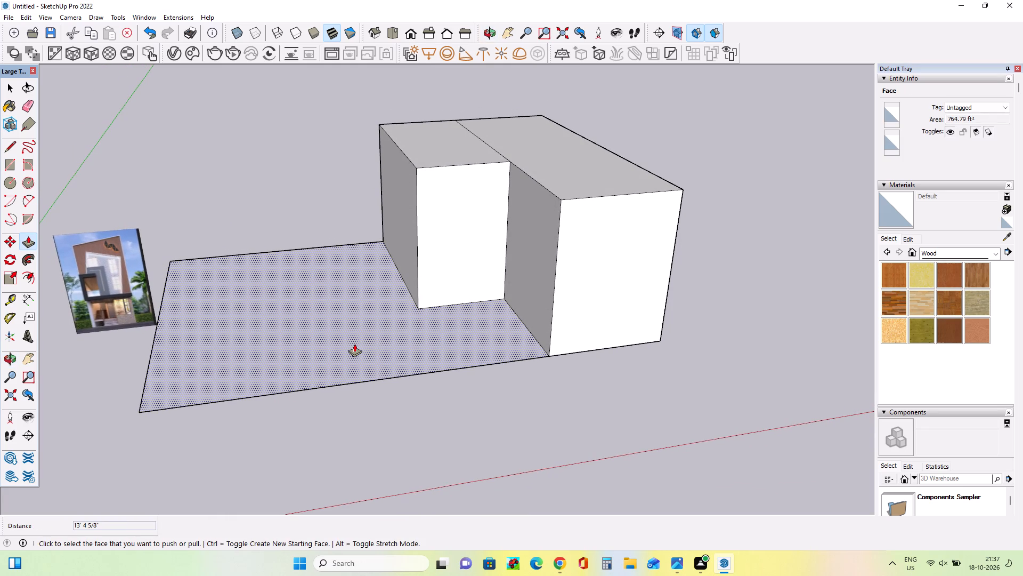
{"action": "left_click", "coordinate": [354, 343]}
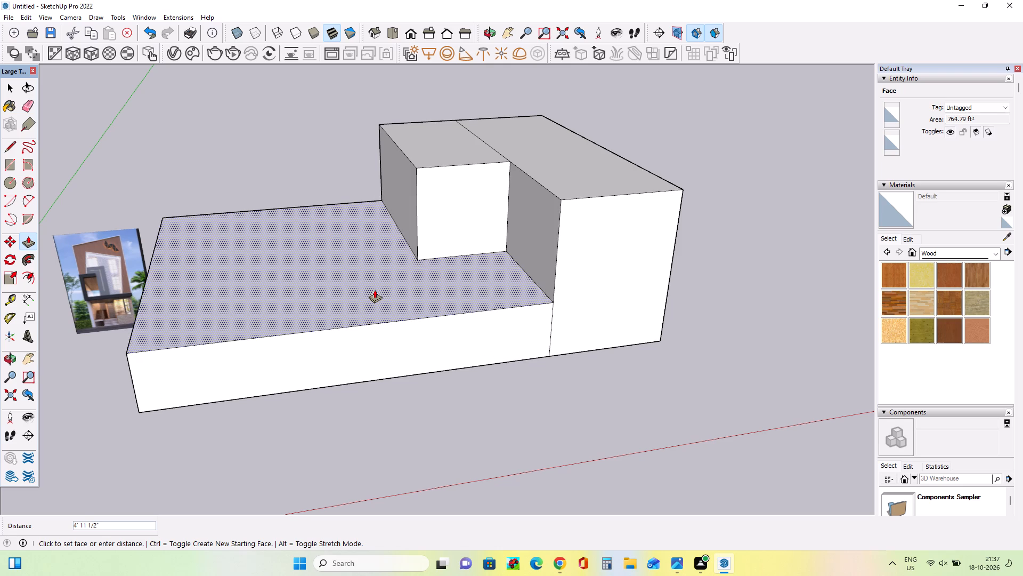
{"action": "left_click", "coordinate": [375, 290]}
Draw a line about 11' long on the platform from the shorter block's outer base corner to the platform's front edge.
{"action": "middle_click_drag", "start_coordinate": [390, 317], "coordinate": [389, 322]}
{"action": "middle_click_drag", "start_coordinate": [426, 334], "coordinate": [428, 345]}
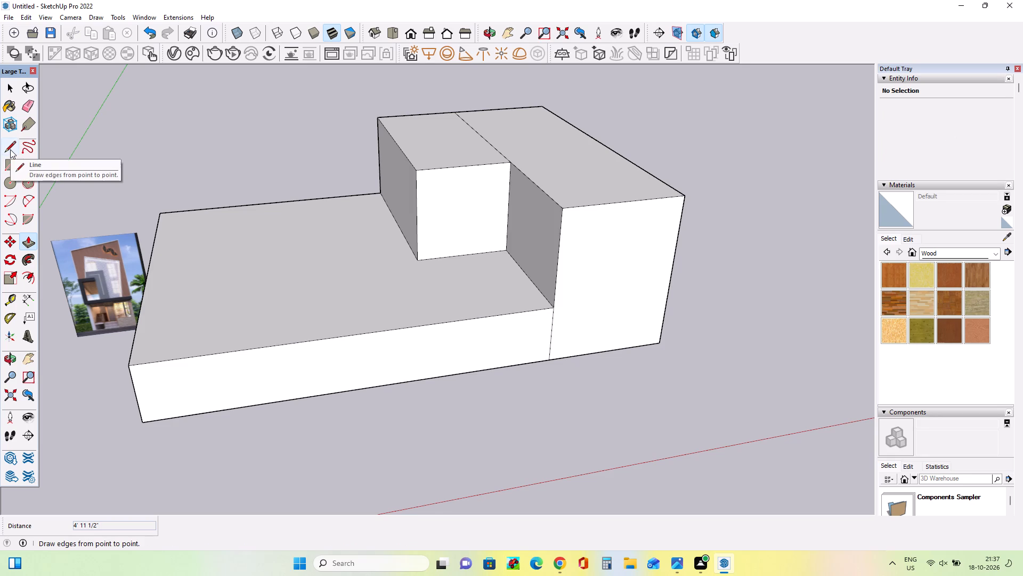
{"action": "left_click", "coordinate": [10, 149]}
{"action": "left_click", "coordinate": [420, 262]}
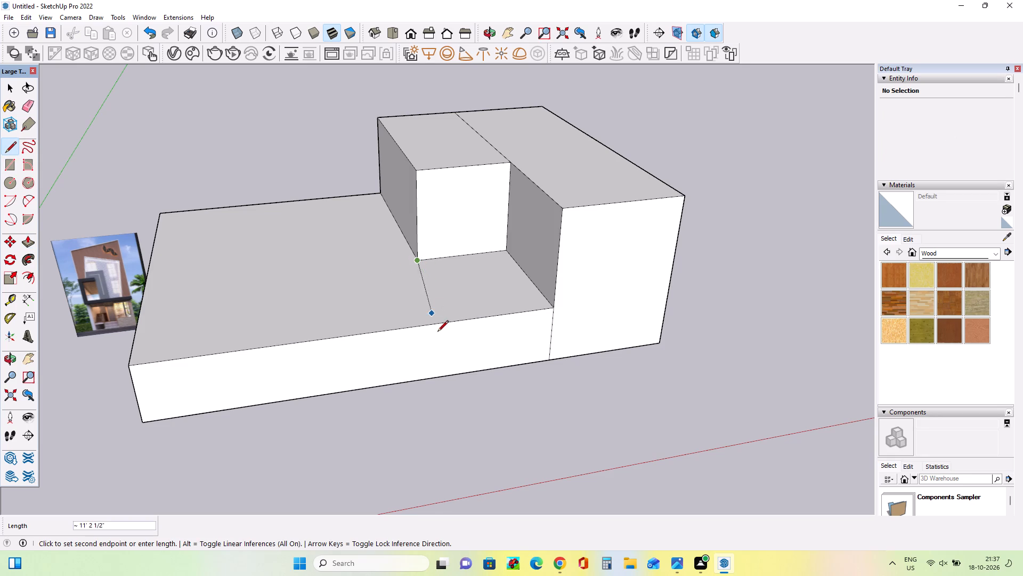
{"action": "left_click", "coordinate": [445, 323]}
Draw four parallel lines about 8' 5" long across the strip between the platform line and the long block, marking stair treads.
{"action": "middle_click_drag", "start_coordinate": [463, 345], "coordinate": [468, 371]}
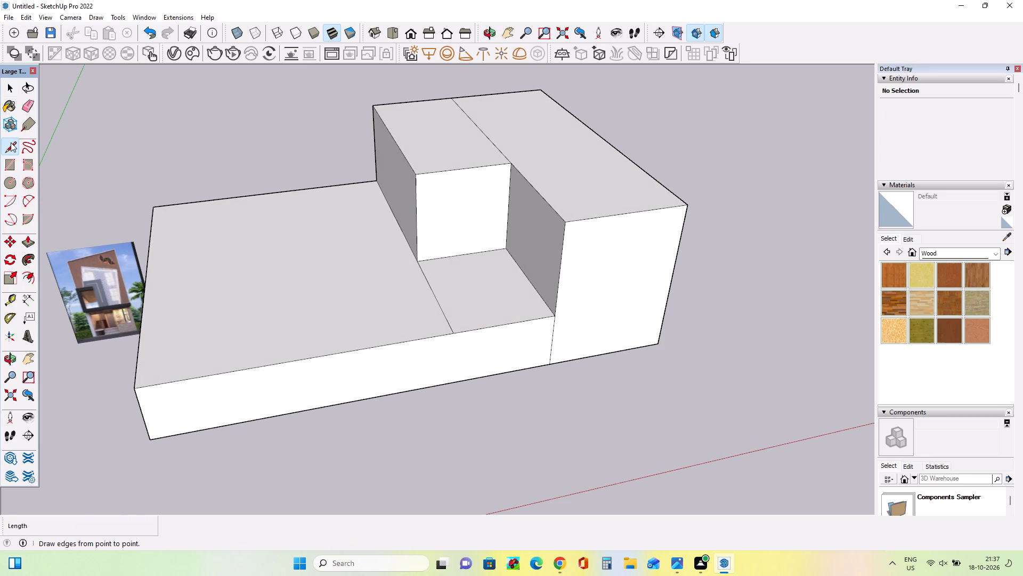
{"action": "left_click", "coordinate": [11, 142]}
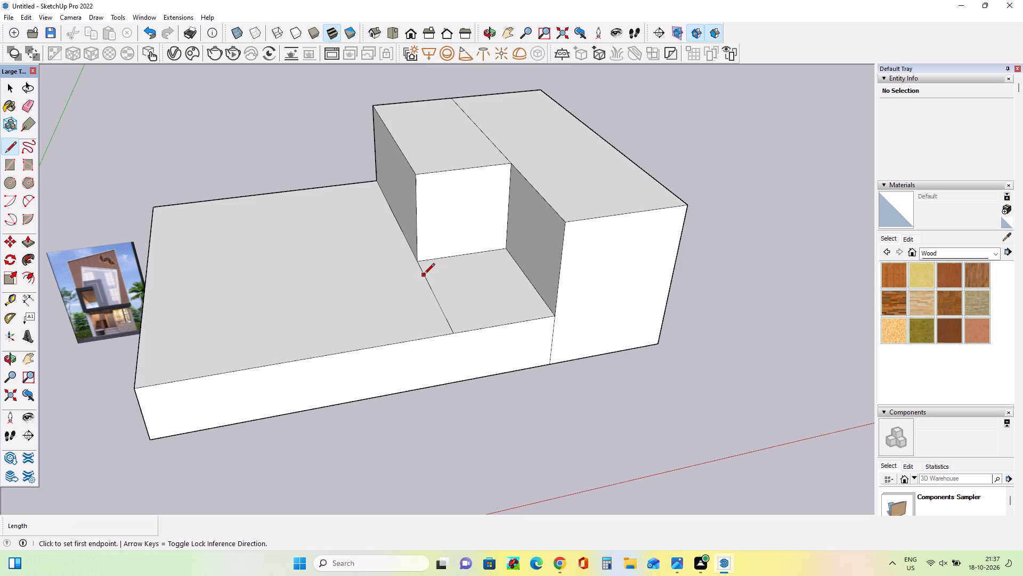
{"action": "left_click", "coordinate": [424, 274]}
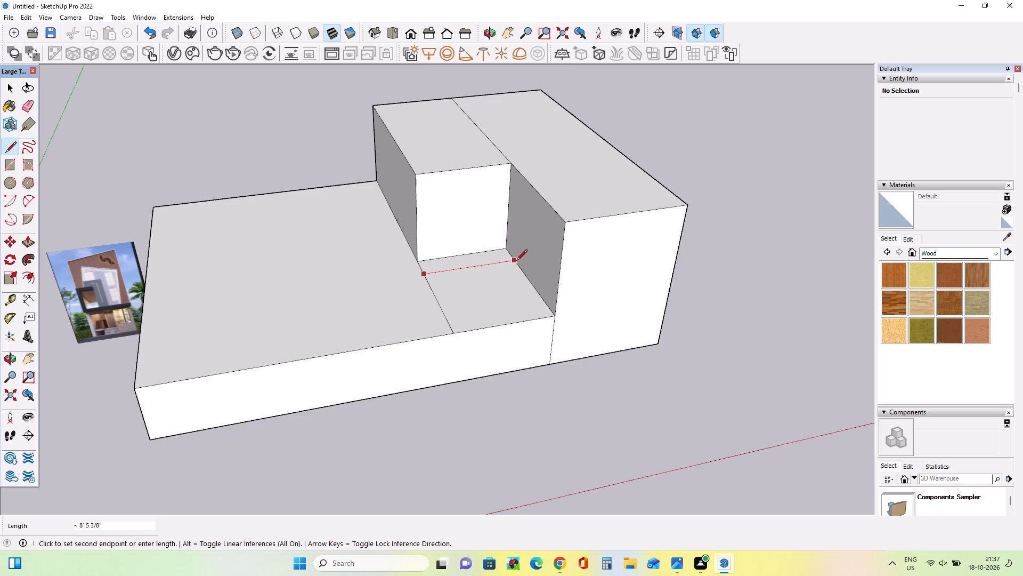
{"action": "left_click", "coordinate": [516, 261]}
{"action": "left_click", "coordinate": [433, 291]}
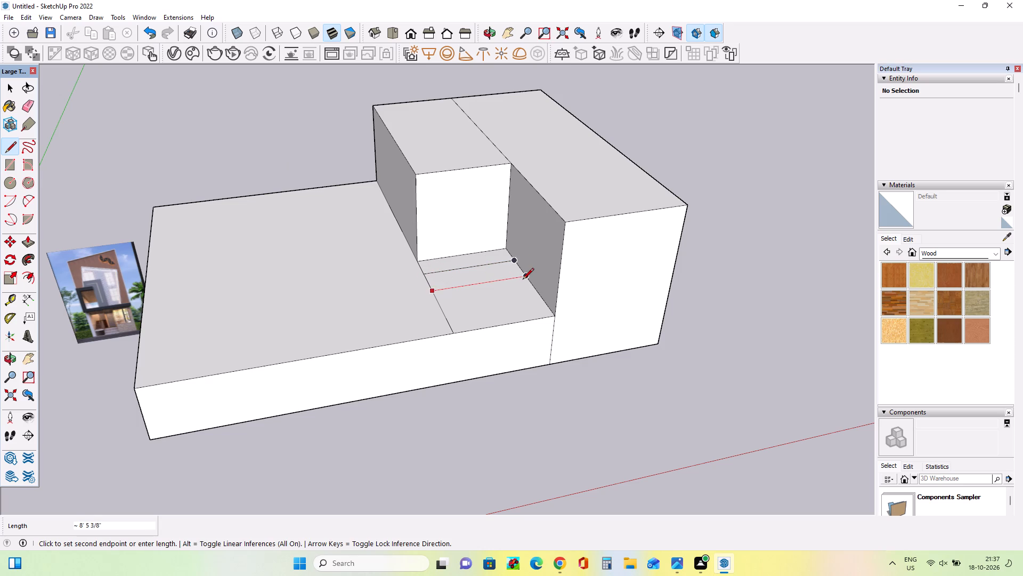
{"action": "left_click", "coordinate": [523, 280]}
{"action": "left_click", "coordinate": [446, 311]}
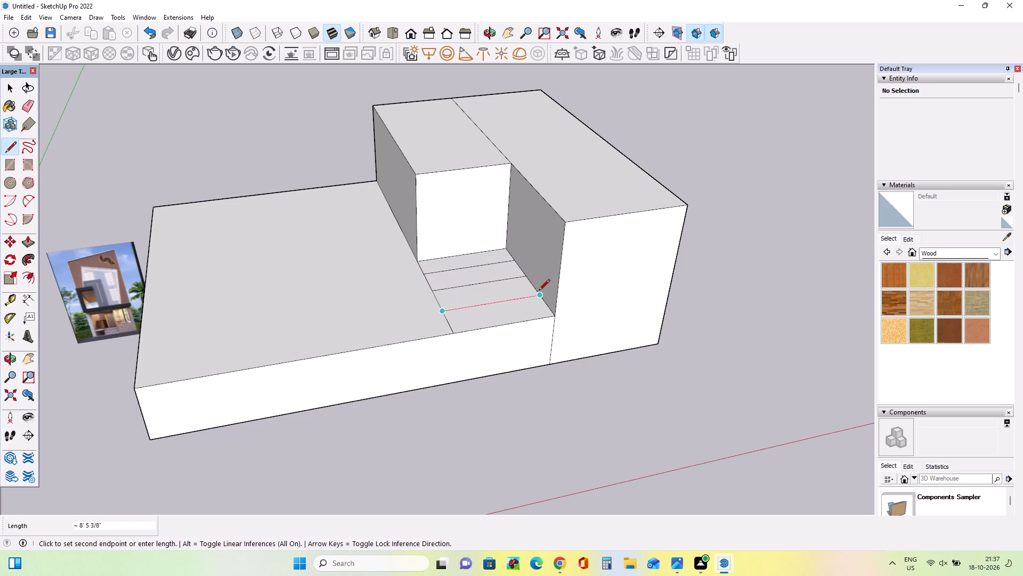
{"action": "left_click", "coordinate": [539, 291]}
{"action": "left_click", "coordinate": [451, 325]}
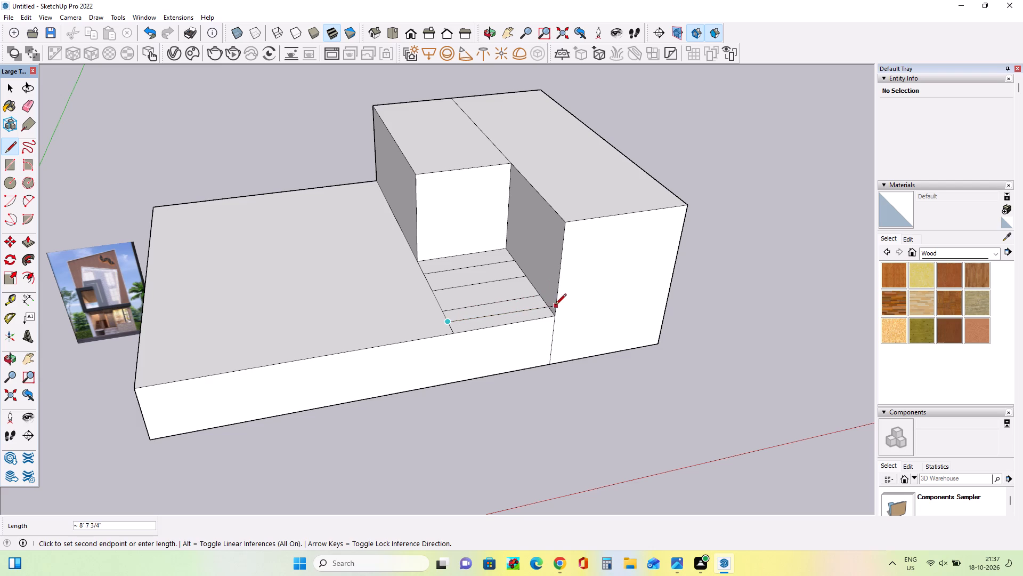
{"action": "left_click", "coordinate": [545, 305]}
Push/Pull the three front stair strips down, front to back, by about 3' 3", 1' 10" and 1'.
{"action": "middle_click_drag", "start_coordinate": [539, 341], "coordinate": [510, 381]}
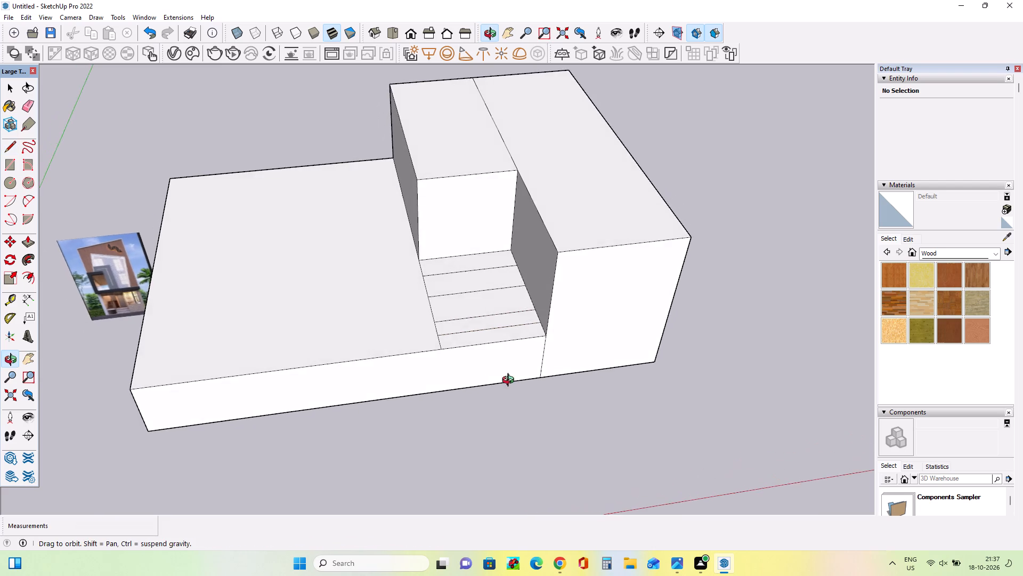
{"action": "middle_click_drag", "start_coordinate": [510, 381], "coordinate": [516, 351]}
{"action": "left_click", "coordinate": [30, 235]}
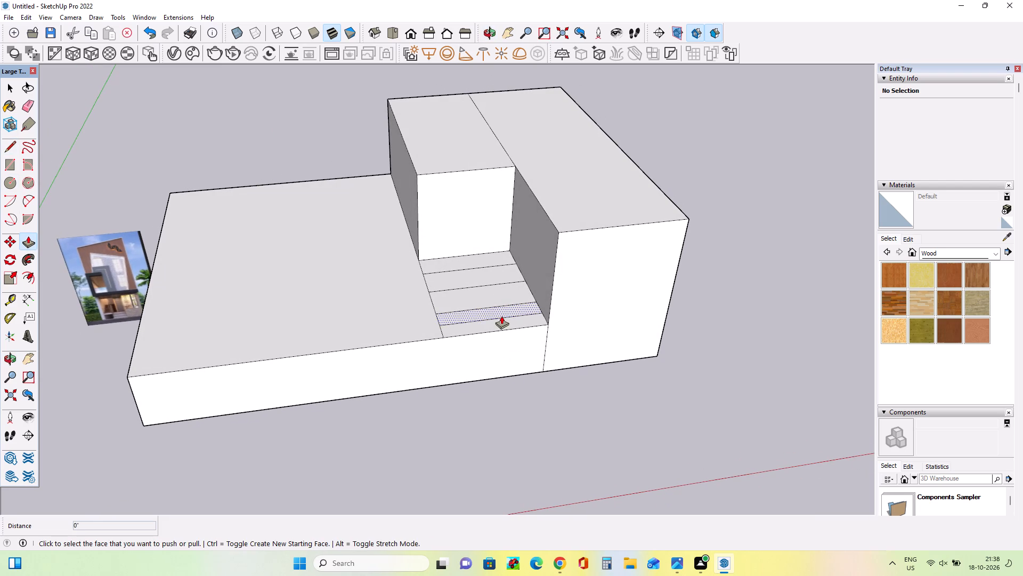
{"action": "left_click", "coordinate": [498, 324]}
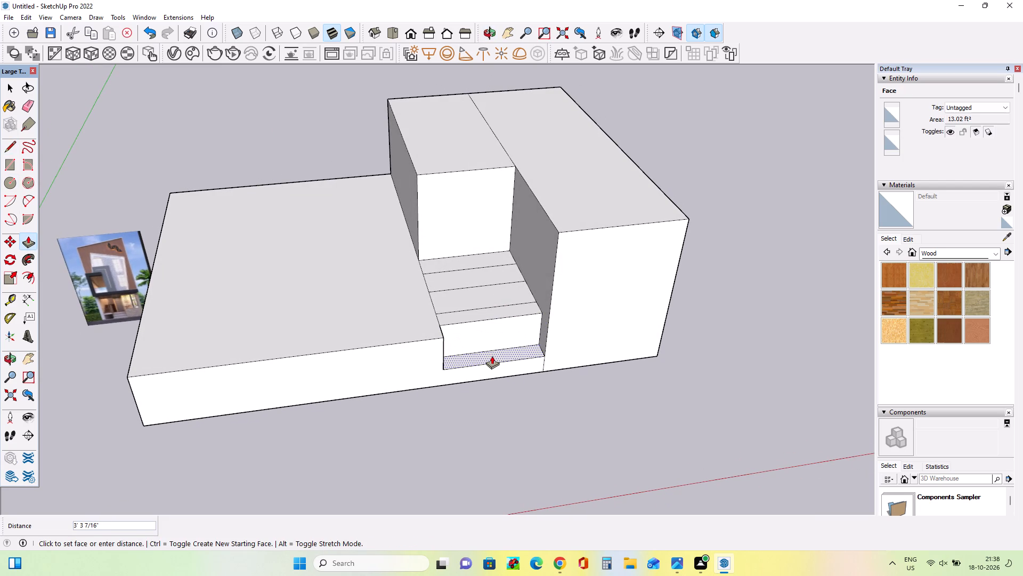
{"action": "left_click", "coordinate": [492, 356]}
{"action": "left_click", "coordinate": [488, 314]}
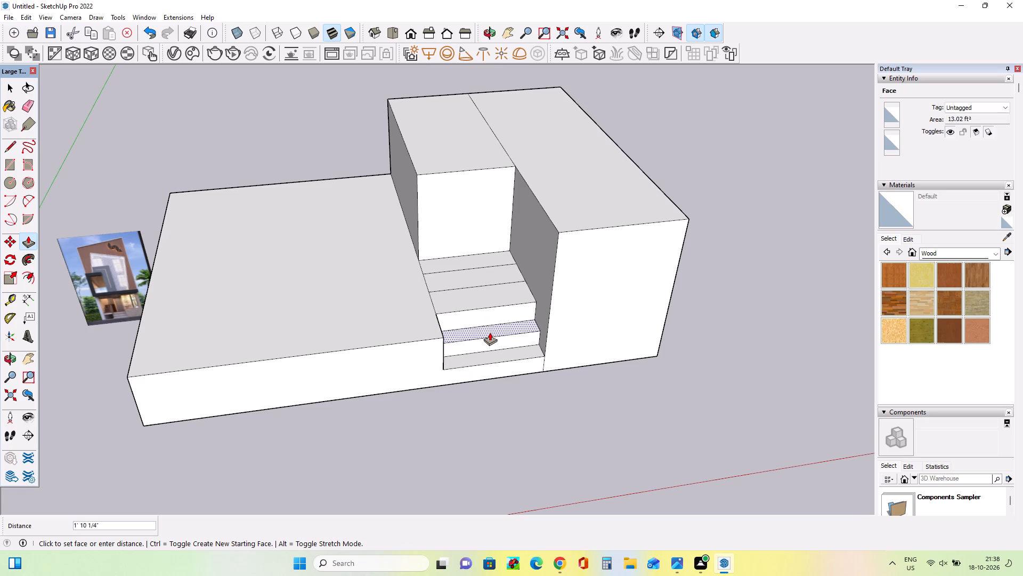
{"action": "left_click", "coordinate": [490, 333]}
{"action": "left_click", "coordinate": [491, 299]}
{"action": "left_click", "coordinate": [491, 309]}
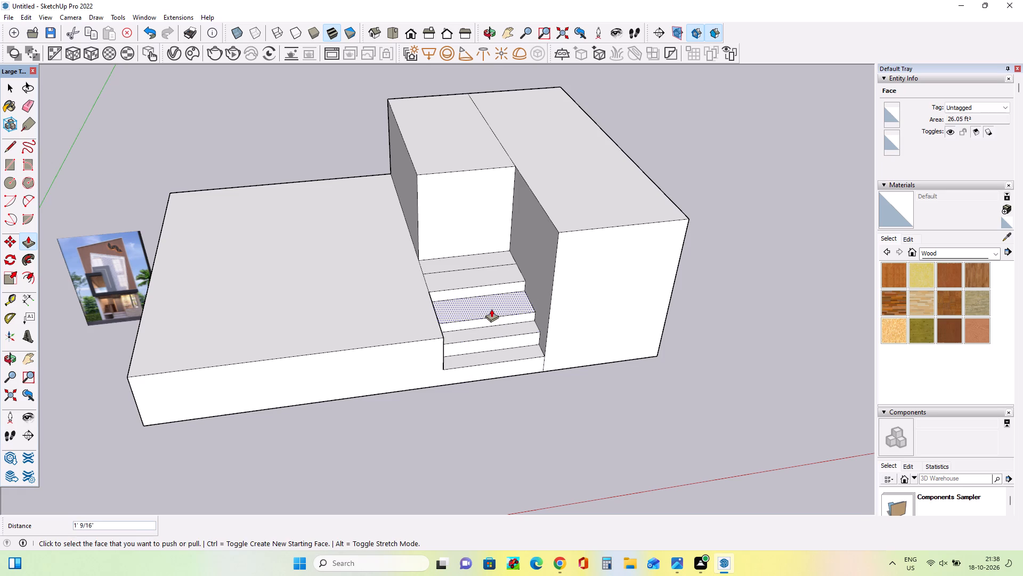
Lower the bottom tread about 5 1/2" more and the second about 9 1/2" more, then lower the third and fourth treads.
{"action": "left_click", "coordinate": [499, 354]}
{"action": "left_click", "coordinate": [499, 358]}
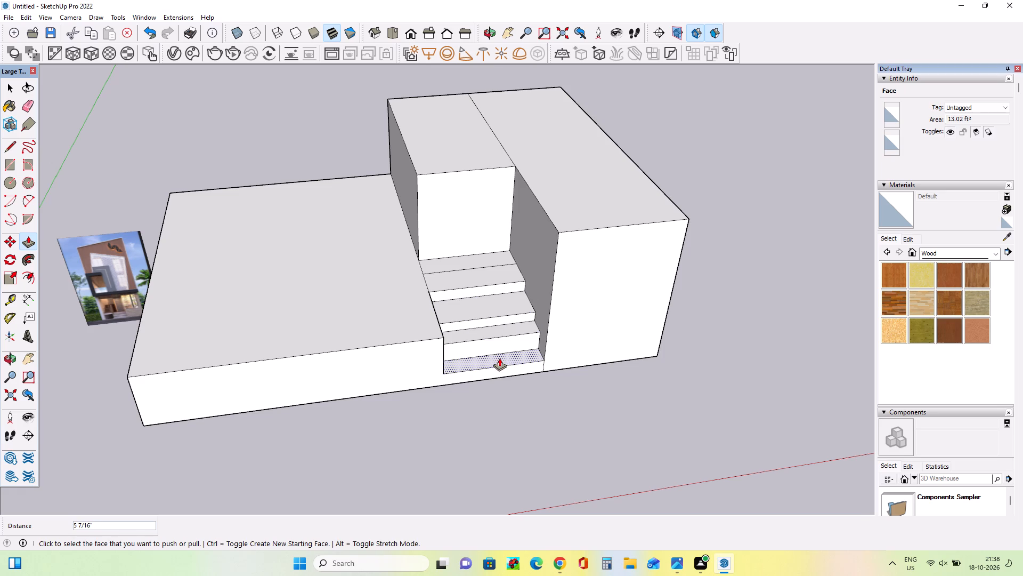
{"action": "left_click", "coordinate": [504, 329]}
{"action": "left_click", "coordinate": [504, 337]}
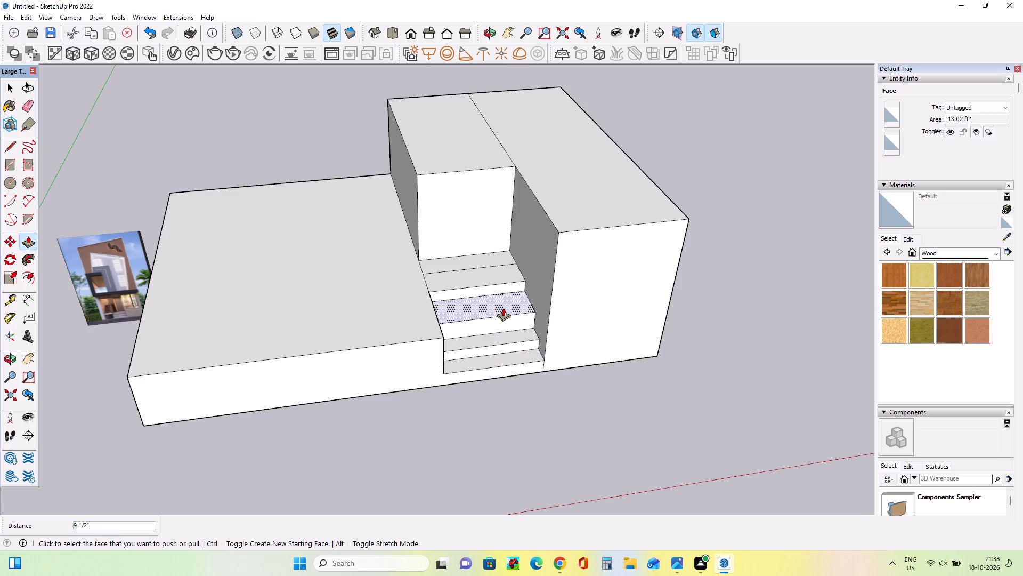
{"action": "left_click", "coordinate": [503, 308]}
{"action": "left_click", "coordinate": [504, 315]}
{"action": "left_click", "coordinate": [497, 279]}
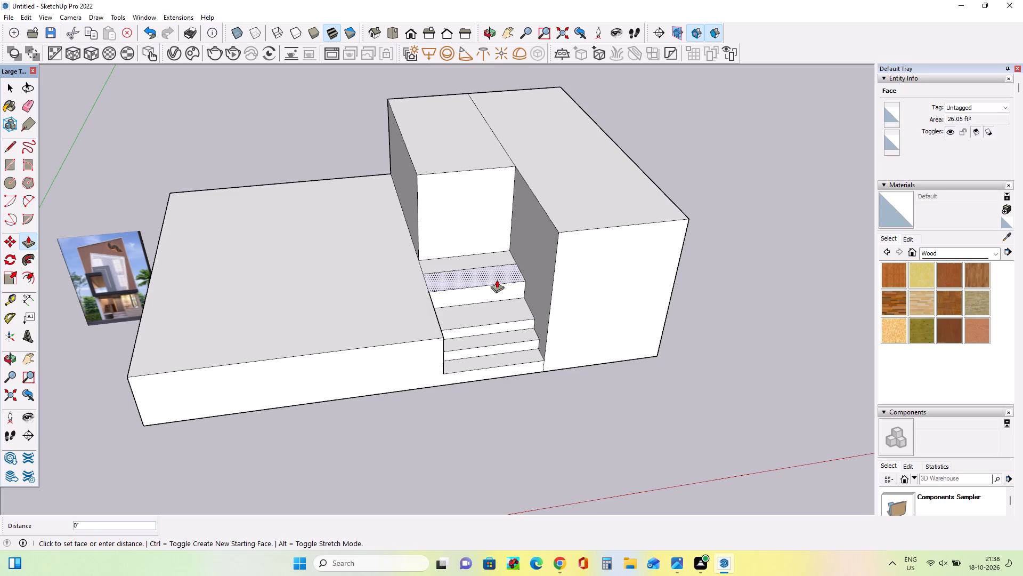
{"action": "left_click", "coordinate": [497, 289]}
Adjust the upper tread depths by pulling the top riser out about 1' 3 3/4", pushing it back slightly, and pulling the next riser out about 7 7/8".
{"action": "left_click_drag", "start_coordinate": [431, 281], "coordinate": [345, 268]}
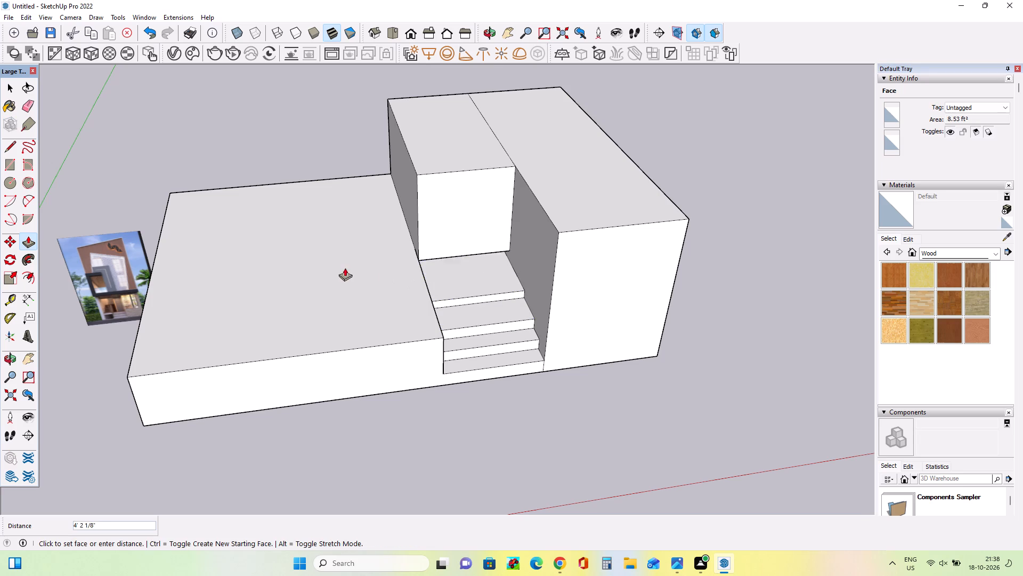
{"action": "left_click_drag", "start_coordinate": [345, 268], "coordinate": [453, 282]}
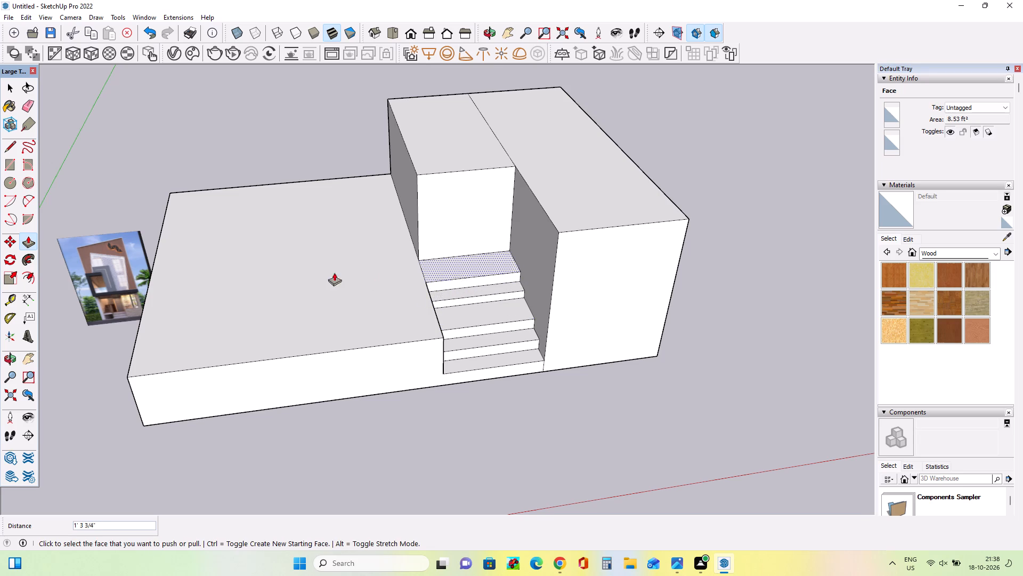
{"action": "middle_click_drag", "start_coordinate": [334, 273], "coordinate": [318, 236]}
{"action": "right_click_drag", "start_coordinate": [482, 382], "coordinate": [460, 405]}
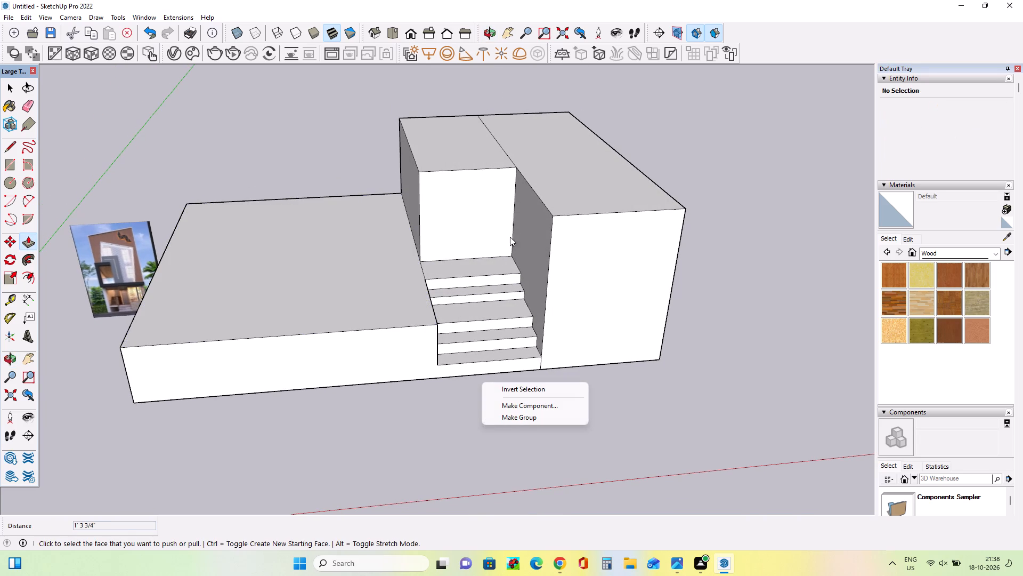
{"action": "left_click", "coordinate": [743, 188]}
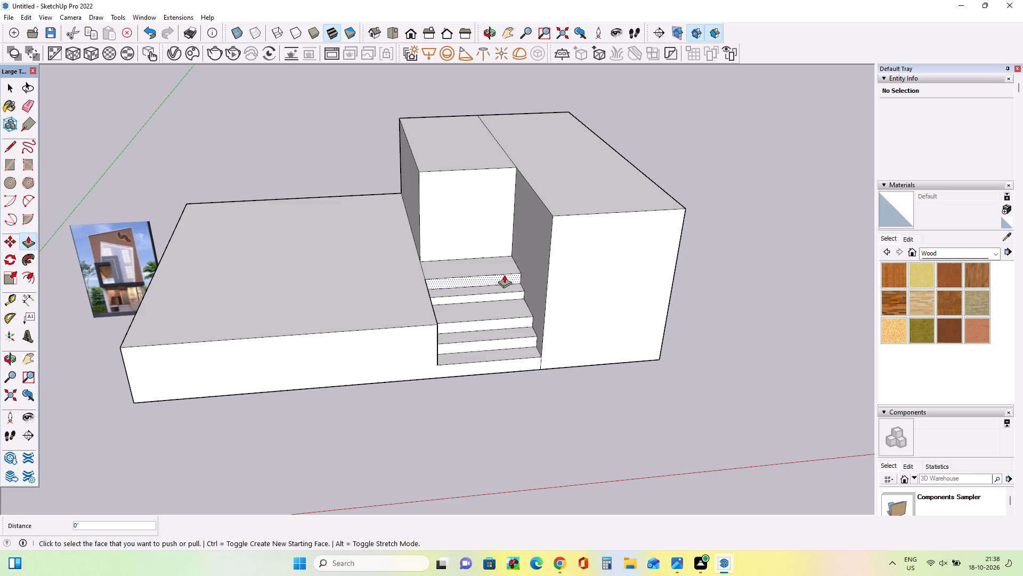
{"action": "left_click", "coordinate": [504, 275]}
{"action": "left_click", "coordinate": [501, 270]}
{"action": "middle_click_drag", "start_coordinate": [551, 250], "coordinate": [454, 284]}
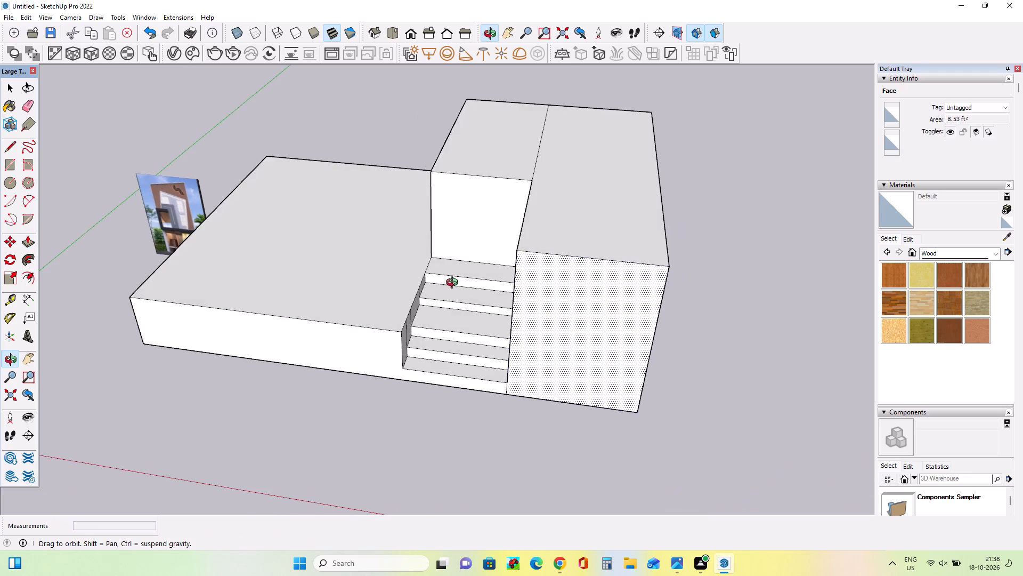
{"action": "middle_click_drag", "start_coordinate": [454, 284], "coordinate": [466, 286]}
{"action": "left_click", "coordinate": [468, 305]}
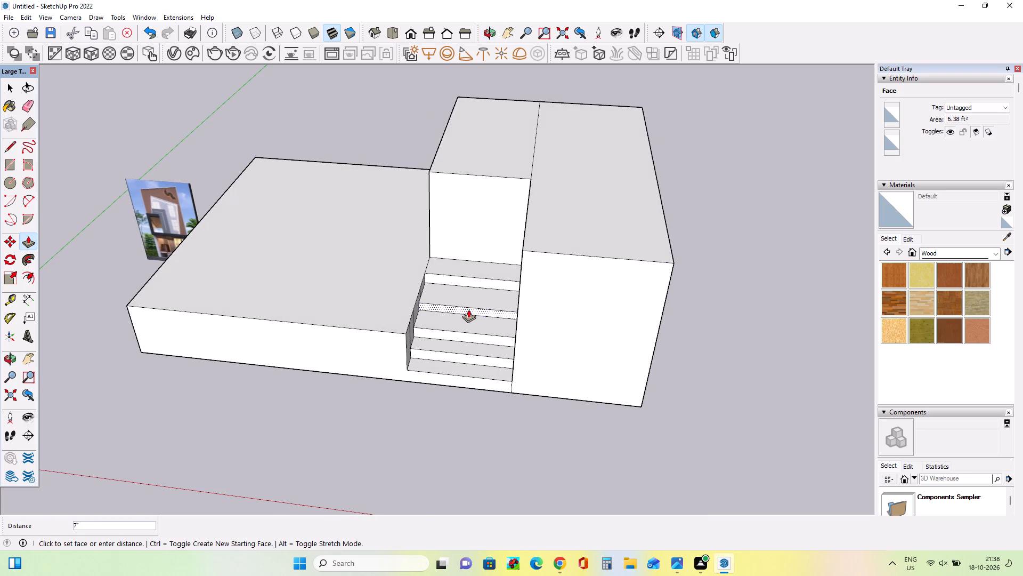
{"action": "left_click", "coordinate": [468, 309]}
Examine the entrance stairs and the side wall beside them in the reference image.
{"action": "middle_click_drag", "start_coordinate": [533, 303], "coordinate": [668, 277]}
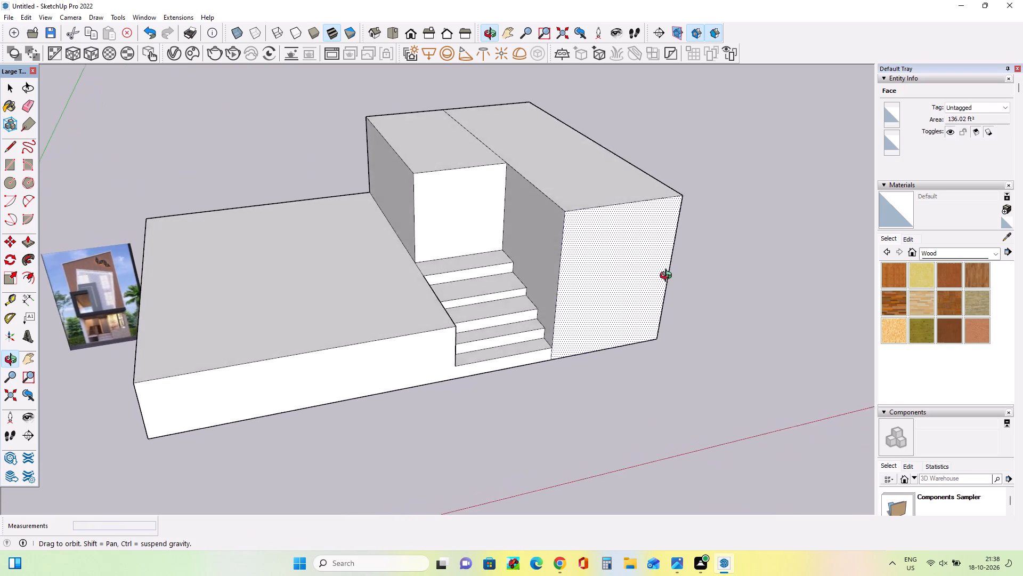
{"action": "middle_click_drag", "start_coordinate": [668, 277], "coordinate": [654, 287]}
{"action": "scroll", "coordinate": [100, 317], "scroll_direction": "up", "scroll_amount": 9}
{"action": "scroll", "coordinate": [99, 341], "scroll_direction": "down", "scroll_amount": 1}
{"action": "scroll", "coordinate": [99, 341], "scroll_direction": "up", "scroll_amount": 11}
{"action": "scroll", "coordinate": [104, 334], "scroll_direction": "down", "scroll_amount": 1}
{"action": "scroll", "coordinate": [104, 334], "scroll_direction": "up", "scroll_amount": 10}
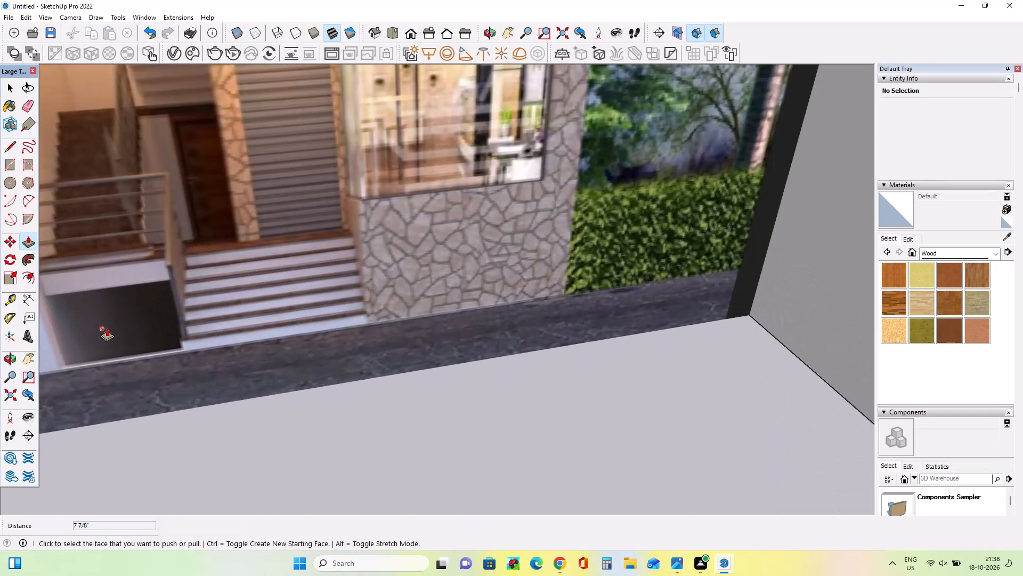
{"action": "middle_click_drag", "start_coordinate": [105, 328], "coordinate": [85, 313]}
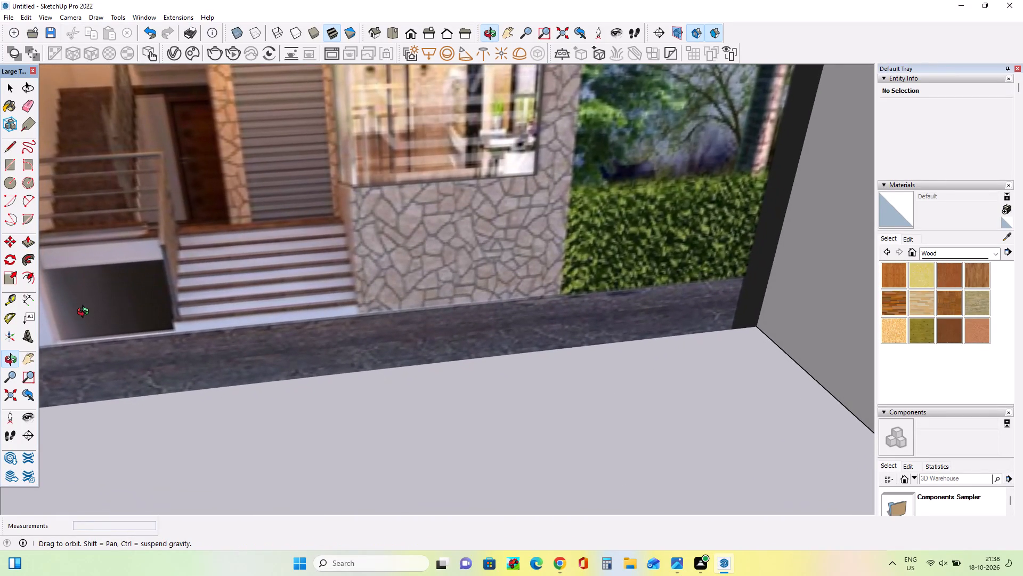
{"action": "middle_click_drag", "start_coordinate": [85, 313], "coordinate": [108, 317]}
{"action": "scroll", "coordinate": [108, 317], "scroll_direction": "down", "scroll_amount": 2}
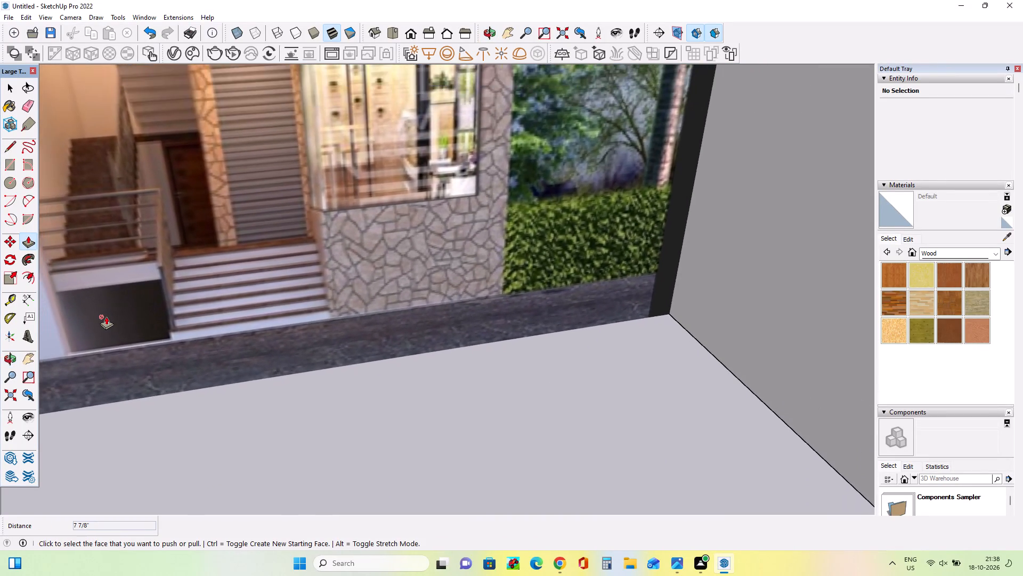
{"action": "scroll", "coordinate": [106, 315], "scroll_direction": "down", "scroll_amount": 19}
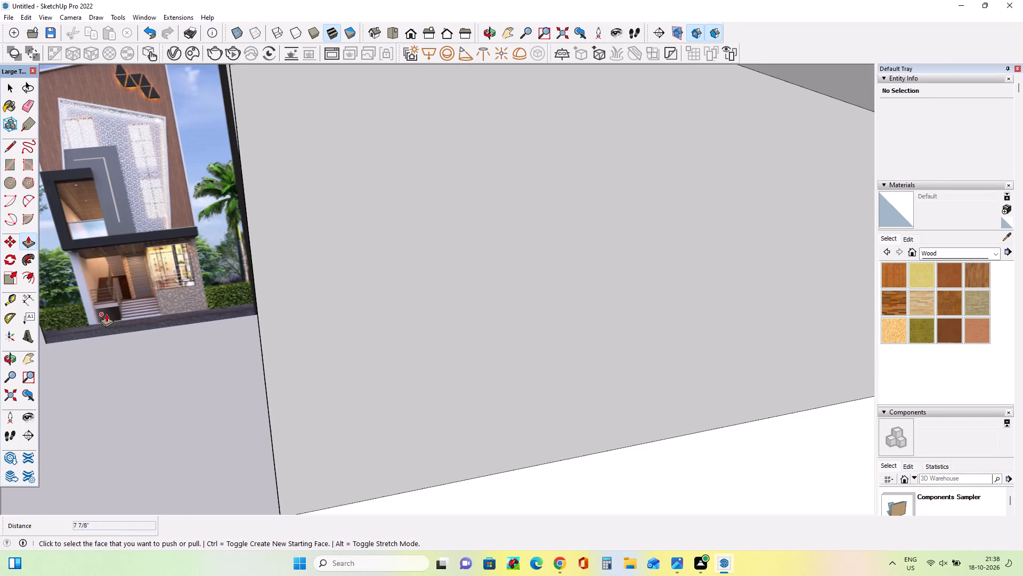
{"action": "scroll", "coordinate": [106, 314], "scroll_direction": "down", "scroll_amount": 8}
{"action": "middle_click_drag", "start_coordinate": [328, 339], "coordinate": [278, 348]}
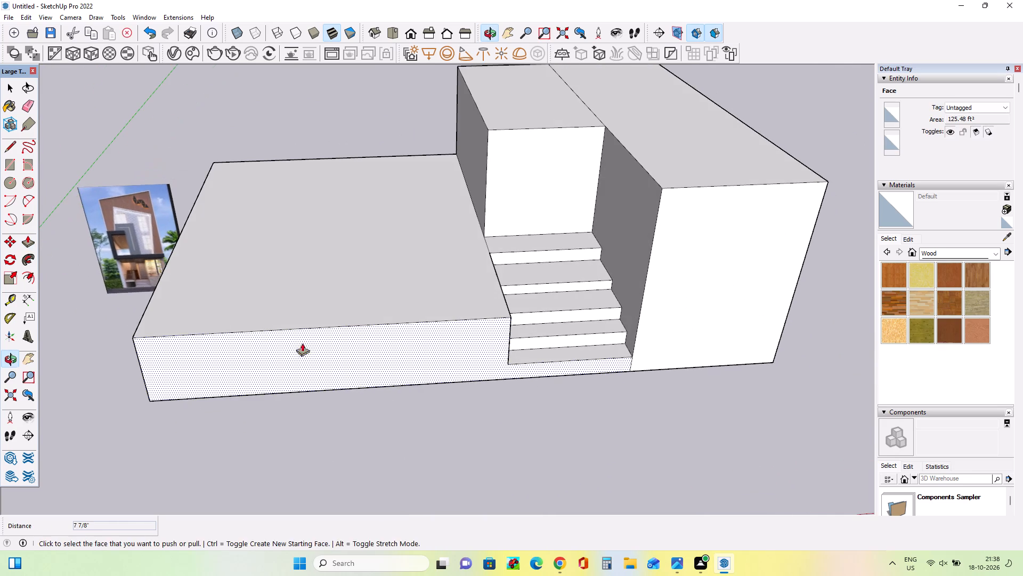
Erase the leftover vertical edges on the platform's side face beside the stairs, undoing any sweep that removes faces.
{"action": "middle_click_drag", "start_coordinate": [484, 342], "coordinate": [271, 363]}
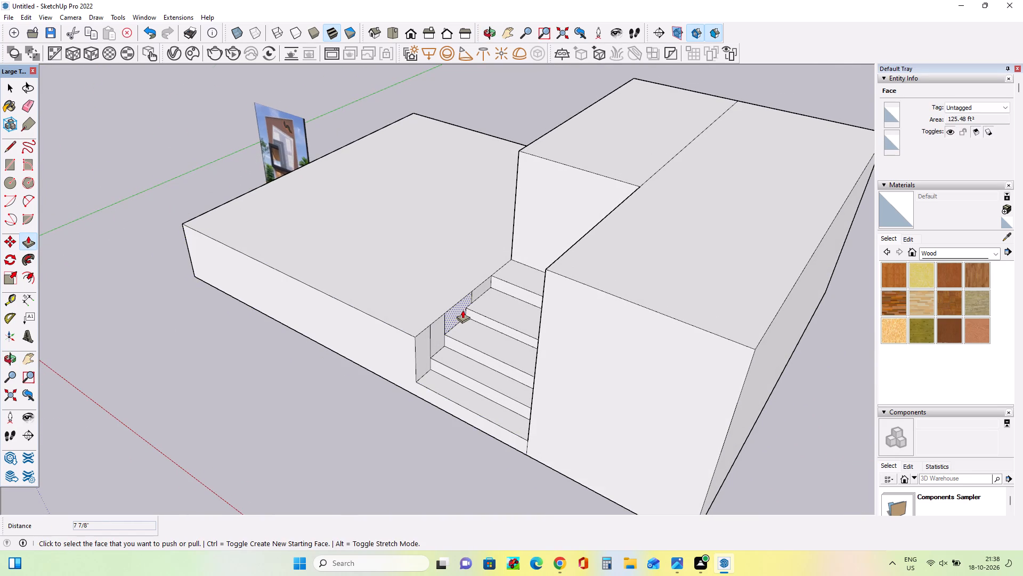
{"action": "left_click", "coordinate": [26, 107]}
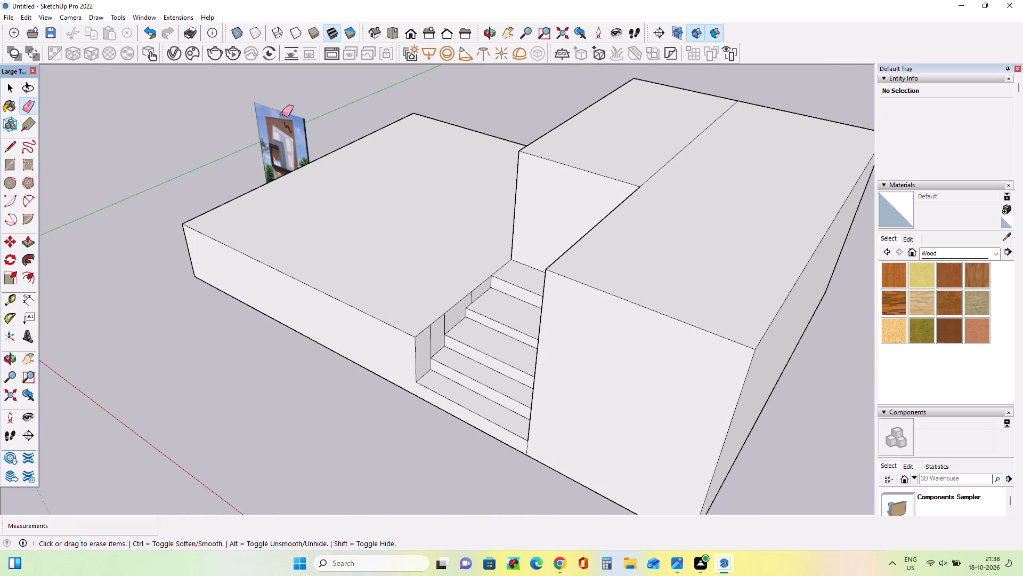
{"action": "middle_click_drag", "start_coordinate": [504, 315], "coordinate": [697, 329]}
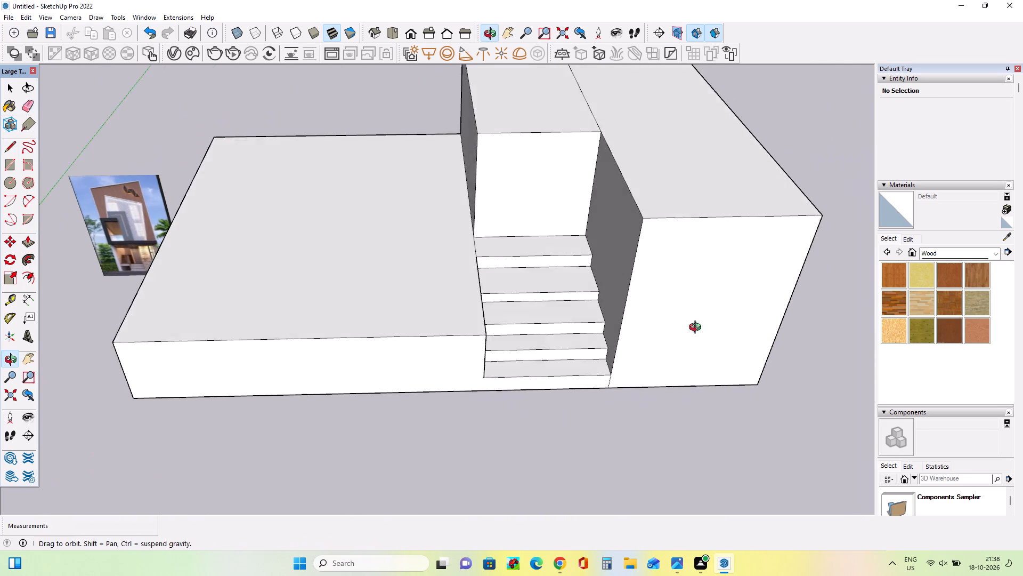
{"action": "middle_click_drag", "start_coordinate": [697, 329], "coordinate": [679, 329]}
{"action": "middle_click_drag", "start_coordinate": [574, 319], "coordinate": [575, 326]}
{"action": "middle_click_drag", "start_coordinate": [571, 326], "coordinate": [336, 332]}
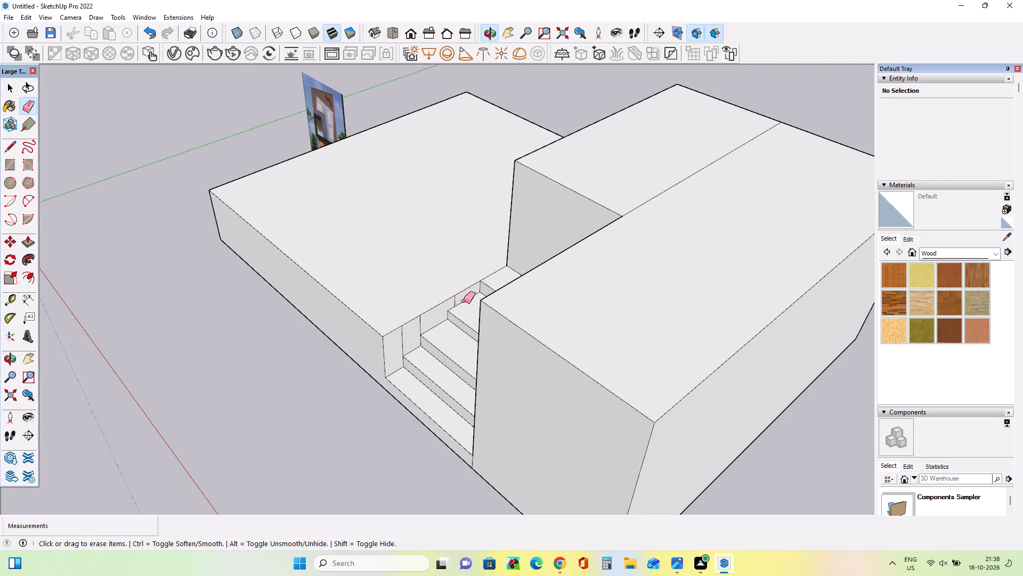
{"action": "left_click_drag", "start_coordinate": [453, 298], "coordinate": [397, 329]}
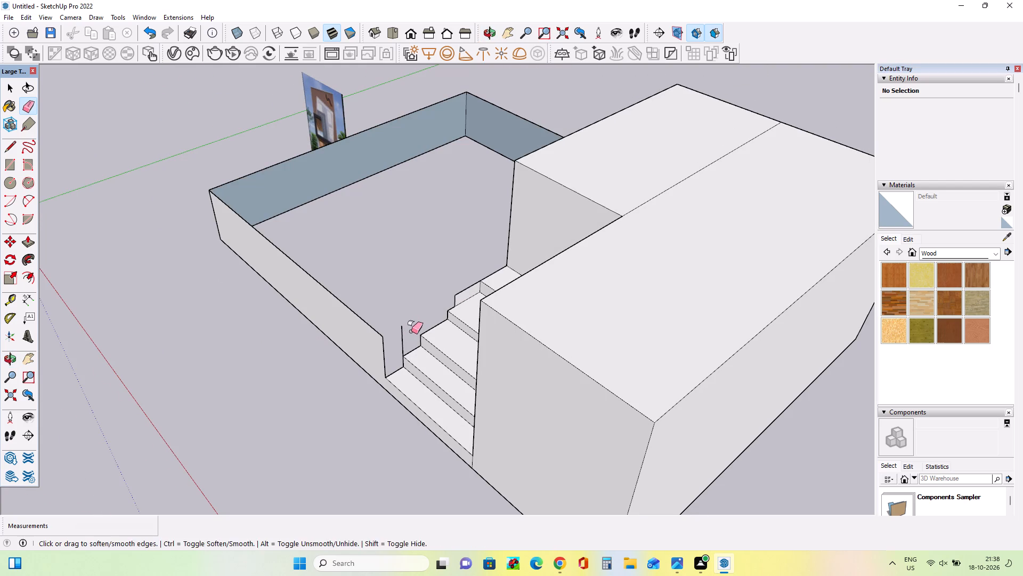
{"action": "key", "text": "ctrl+z"}
{"action": "left_click", "coordinate": [453, 301]}
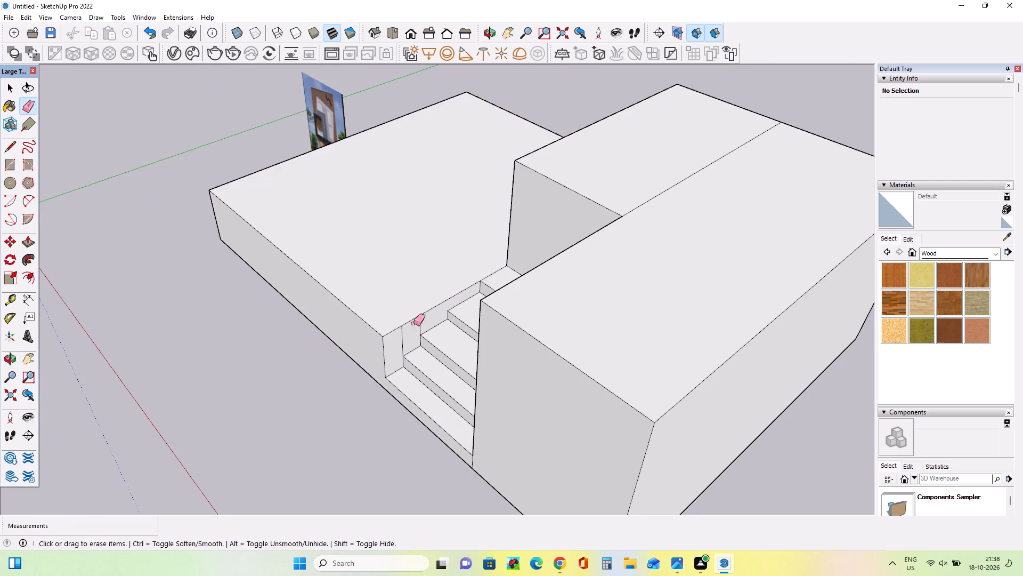
{"action": "left_click_drag", "start_coordinate": [400, 333], "coordinate": [436, 324]}
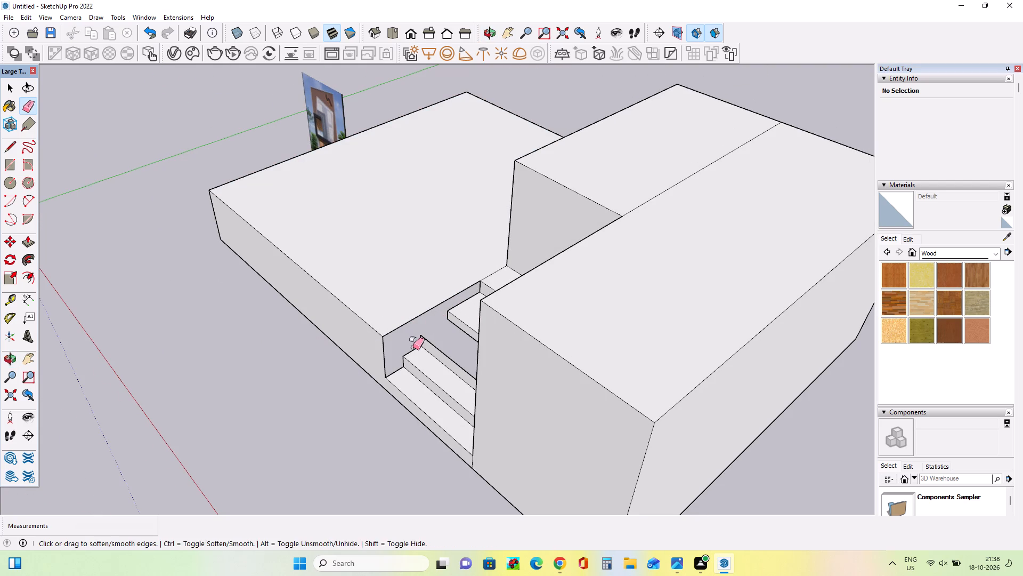
{"action": "left_click", "coordinate": [413, 347], "text": "ctrl"}
{"action": "key", "text": "ctrl+z"}
{"action": "left_click", "coordinate": [425, 329]}
{"action": "left_click", "coordinate": [418, 329]}
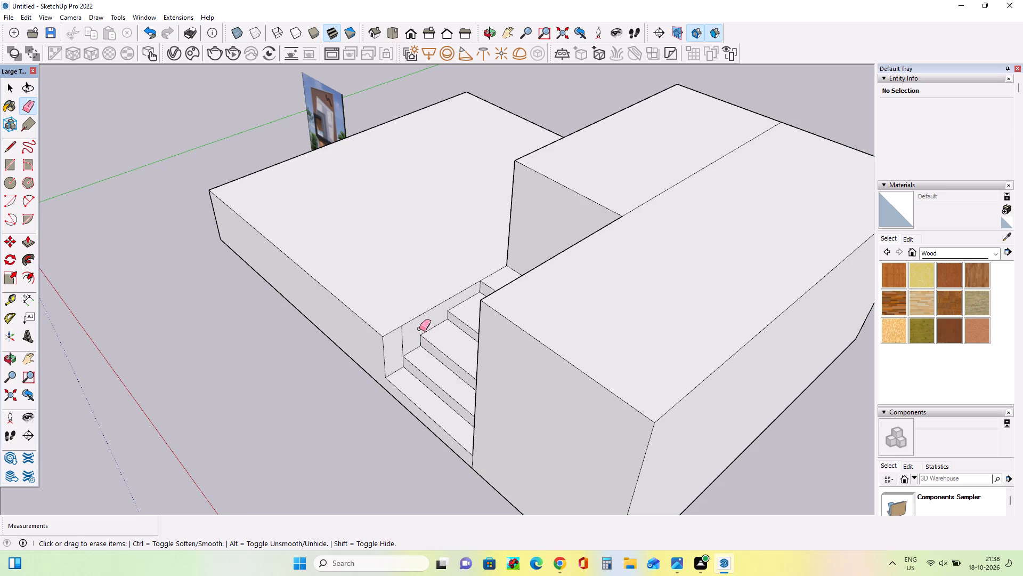
{"action": "left_click", "coordinate": [401, 345]}
{"action": "middle_click_drag", "start_coordinate": [386, 353], "coordinate": [456, 350]}
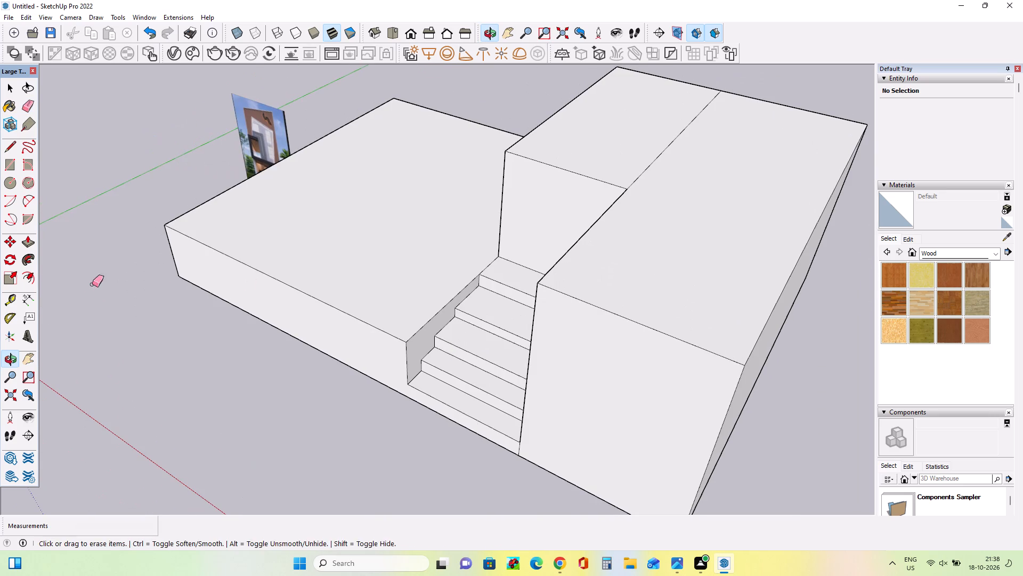
Widen the stairs by pushing the platform's side face beside them back about 1' 4 5/8" and another 3 5/16".
{"action": "left_click", "coordinate": [29, 249]}
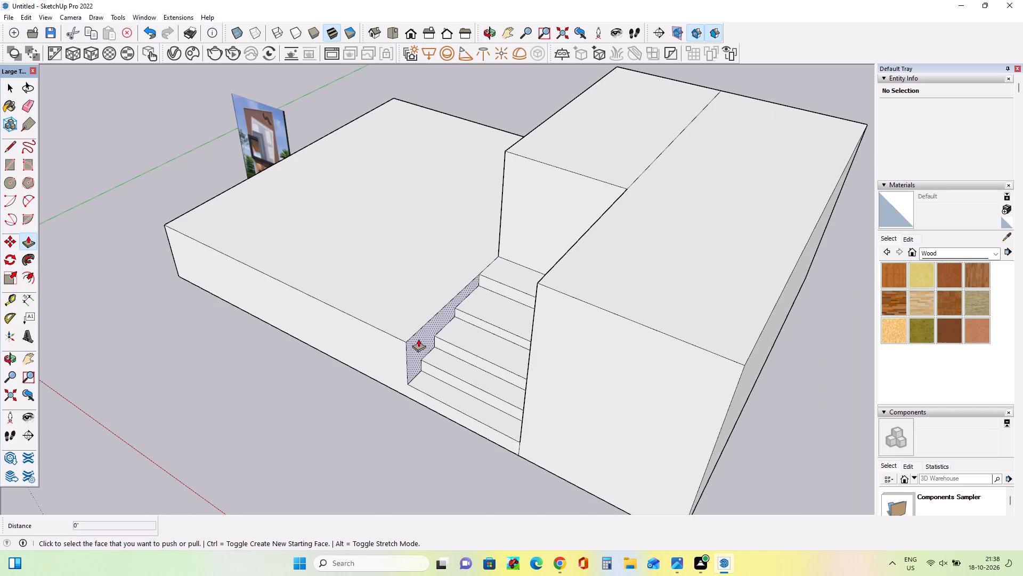
{"action": "left_click", "coordinate": [419, 339]}
{"action": "left_click", "coordinate": [401, 333]}
{"action": "middle_click_drag", "start_coordinate": [443, 348], "coordinate": [726, 364]}
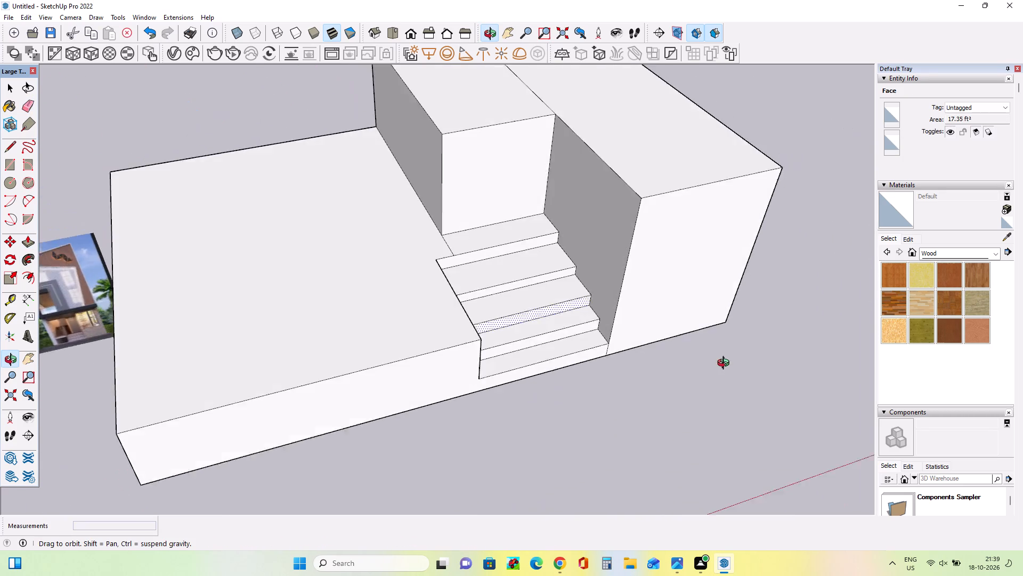
{"action": "middle_click_drag", "start_coordinate": [726, 364], "coordinate": [616, 370]}
{"action": "middle_click_drag", "start_coordinate": [557, 345], "coordinate": [367, 353]}
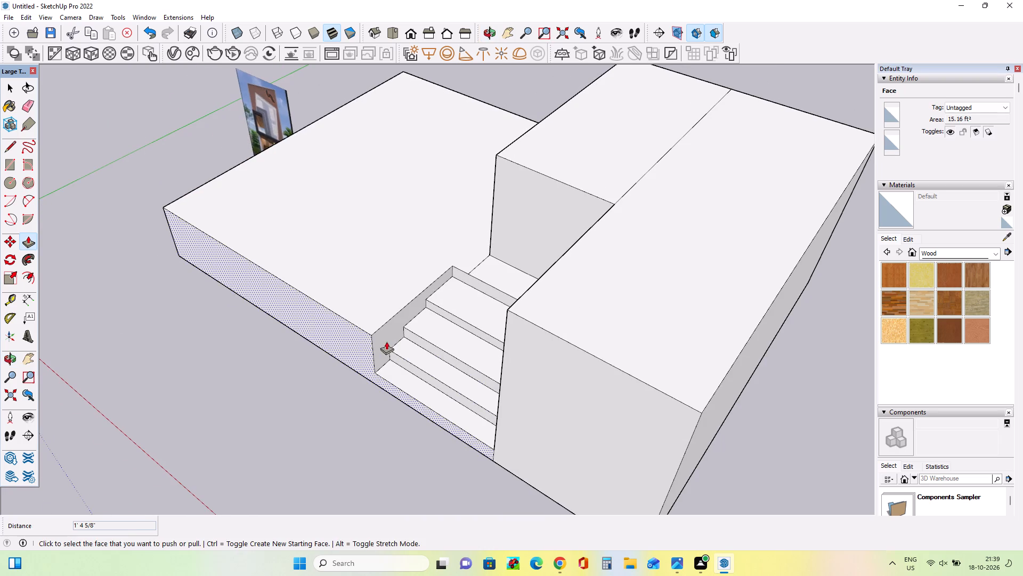
{"action": "left_click", "coordinate": [395, 339]}
{"action": "left_click", "coordinate": [392, 338]}
{"action": "middle_click_drag", "start_coordinate": [424, 374], "coordinate": [722, 379]}
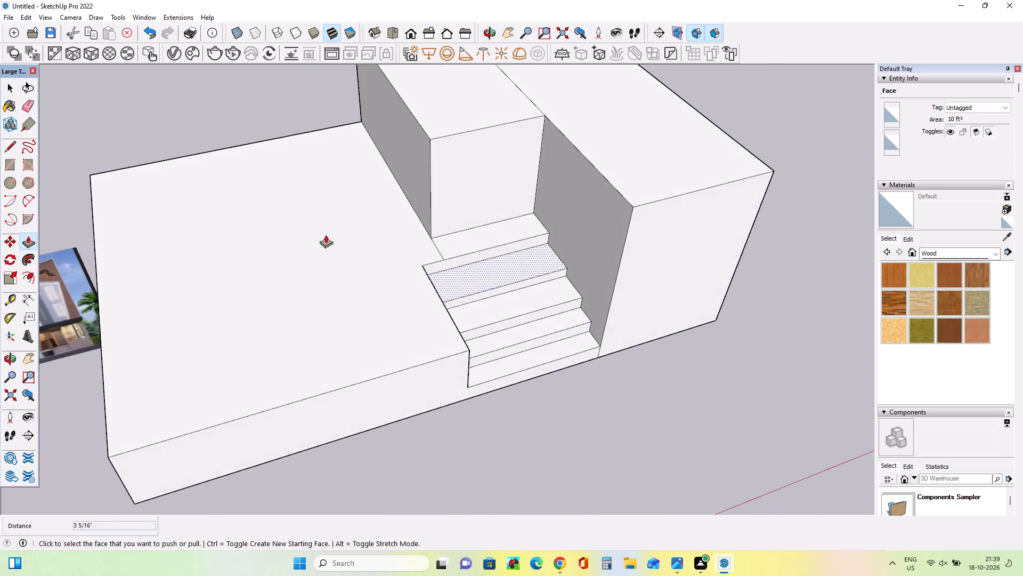
Pull the side wall of the block behind the stairs out about 1' 7 3/8", in line with the stairs' widened edge.
{"action": "left_click", "coordinate": [408, 202]}
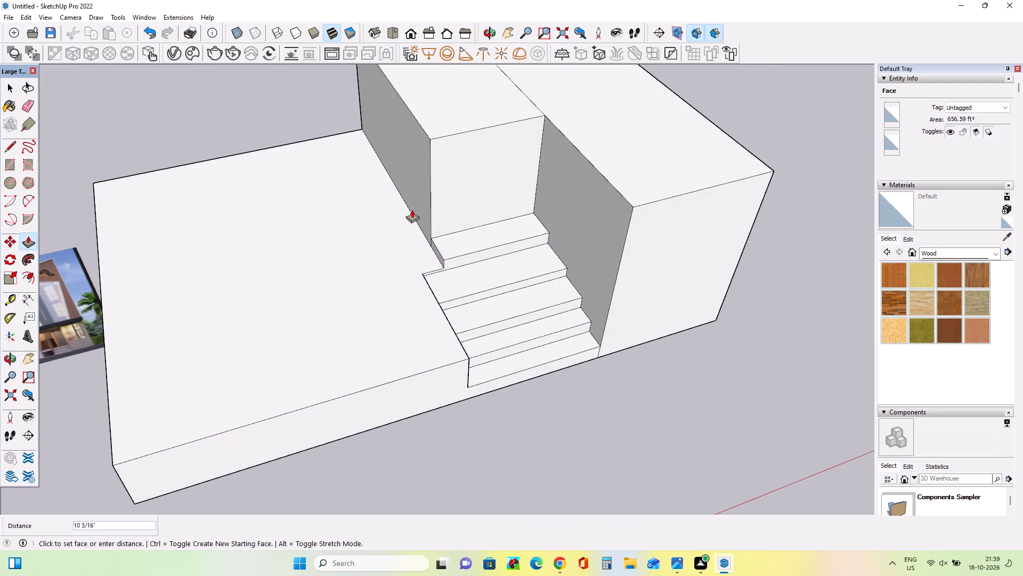
{"action": "key", "text": "Escape"}
{"action": "left_click", "coordinate": [428, 204]}
{"action": "left_click", "coordinate": [422, 213]}
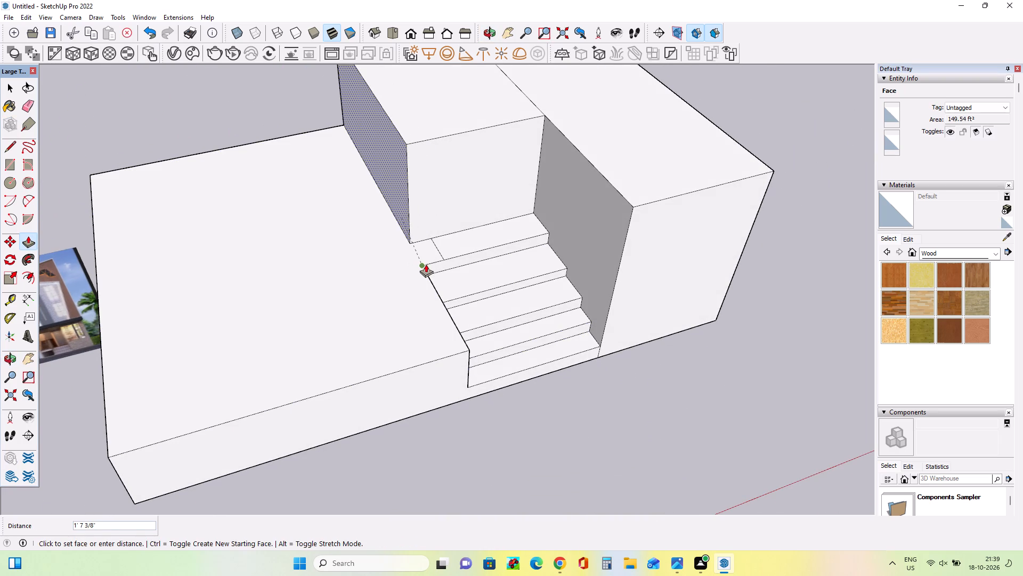
{"action": "left_click", "coordinate": [426, 266]}
{"action": "middle_click_drag", "start_coordinate": [467, 280], "coordinate": [382, 280]}
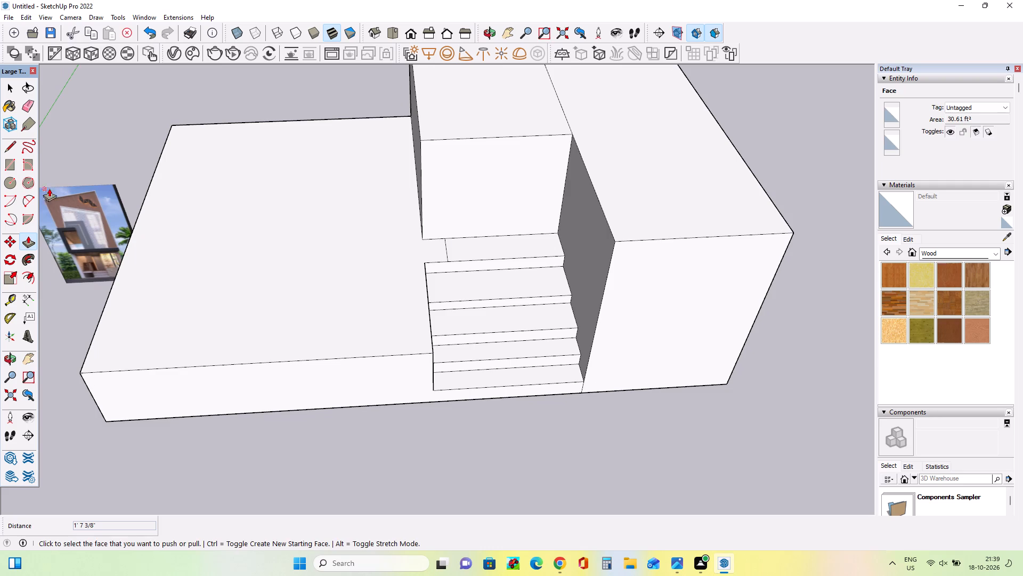
Examine the entrance stairs, railing and raised platform in the reference image.
{"action": "scroll", "coordinate": [58, 277], "scroll_direction": "up", "scroll_amount": 19}
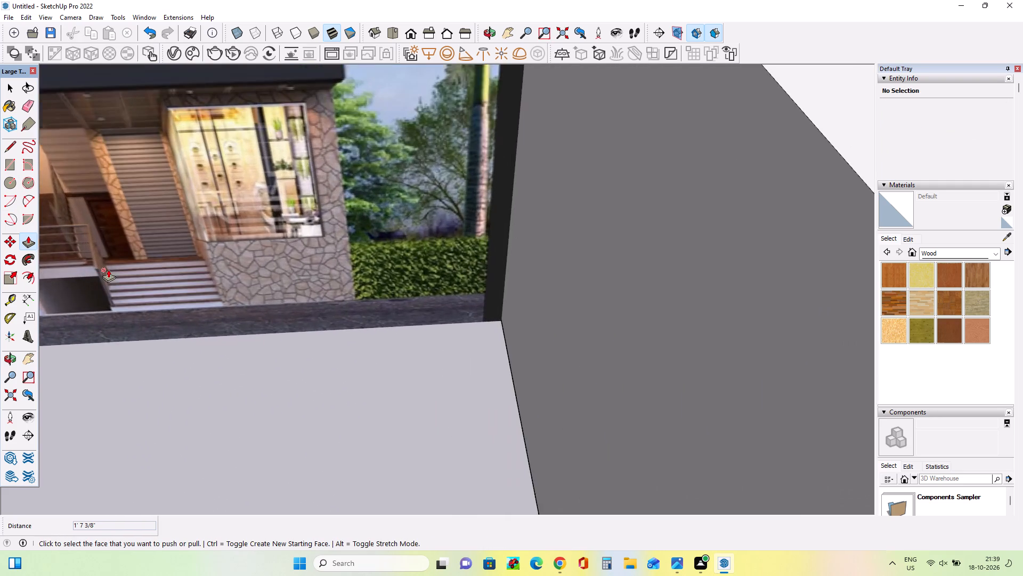
{"action": "scroll", "coordinate": [108, 269], "scroll_direction": "up", "scroll_amount": 5}
{"action": "middle_click_drag", "start_coordinate": [108, 269], "coordinate": [108, 291]}
{"action": "scroll", "coordinate": [99, 290], "scroll_direction": "down", "scroll_amount": 17}
{"action": "scroll", "coordinate": [86, 290], "scroll_direction": "up", "scroll_amount": 1}
{"action": "scroll", "coordinate": [86, 290], "scroll_direction": "down", "scroll_amount": 3}
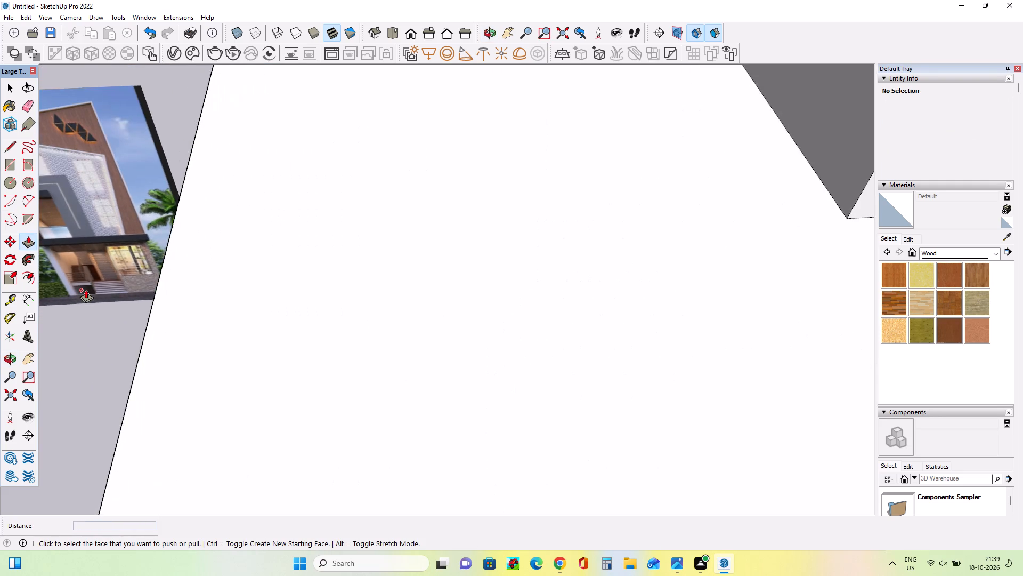
{"action": "scroll", "coordinate": [86, 290], "scroll_direction": "down", "scroll_amount": 7}
{"action": "middle_click_drag", "start_coordinate": [257, 309], "coordinate": [279, 352]}
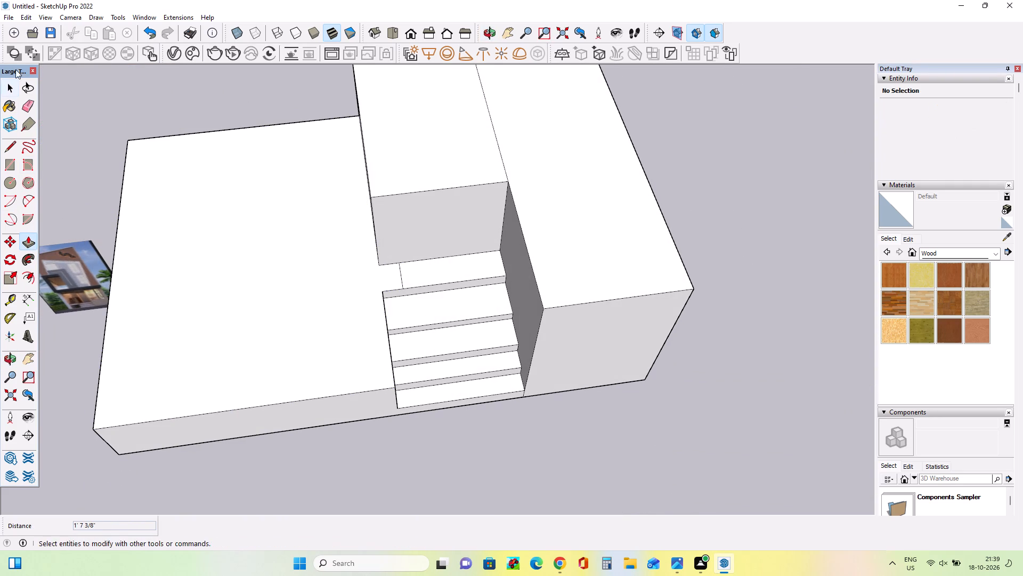
Erase the leftover edge crossing the top stair landing in front of the rear block.
{"action": "left_click", "coordinate": [27, 106]}
{"action": "left_click", "coordinate": [399, 276]}
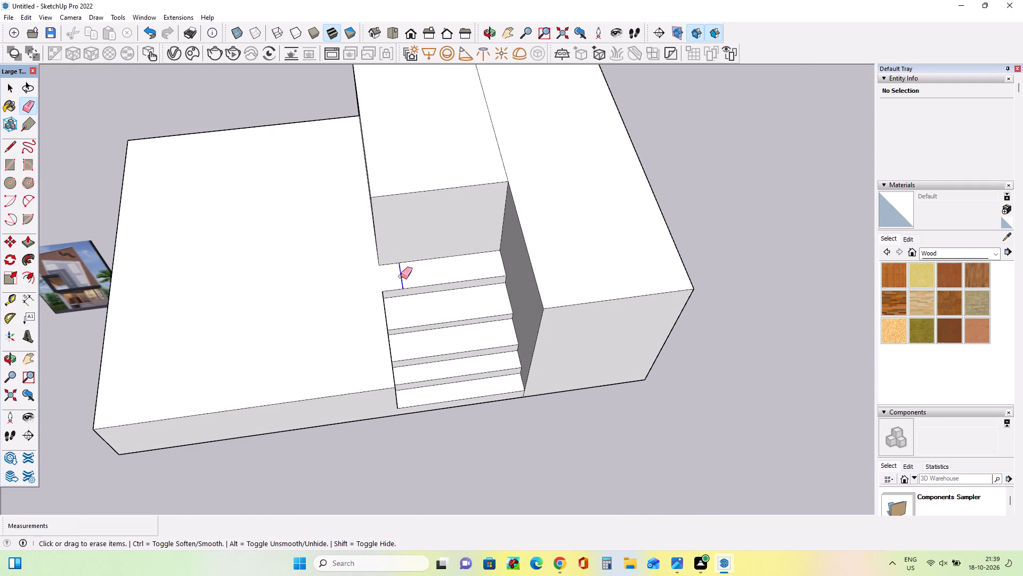
Enlarge the reference image uniformly from its upper corner and stretch it taller.
{"action": "middle_click_drag", "start_coordinate": [401, 277], "coordinate": [403, 226]}
{"action": "middle_click_drag", "start_coordinate": [381, 230], "coordinate": [394, 228]}
{"action": "scroll", "coordinate": [394, 228], "scroll_direction": "down", "scroll_amount": 3}
{"action": "scroll", "coordinate": [115, 280], "scroll_direction": "up", "scroll_amount": 6}
{"action": "scroll", "coordinate": [115, 280], "scroll_direction": "down", "scroll_amount": 1}
{"action": "scroll", "coordinate": [115, 280], "scroll_direction": "up", "scroll_amount": 4}
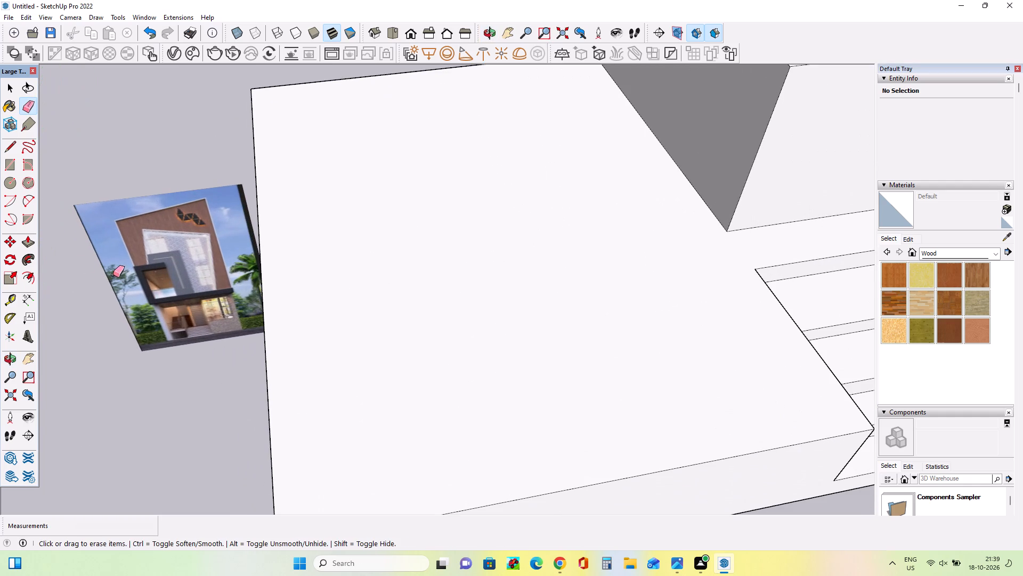
{"action": "left_click", "coordinate": [8, 281]}
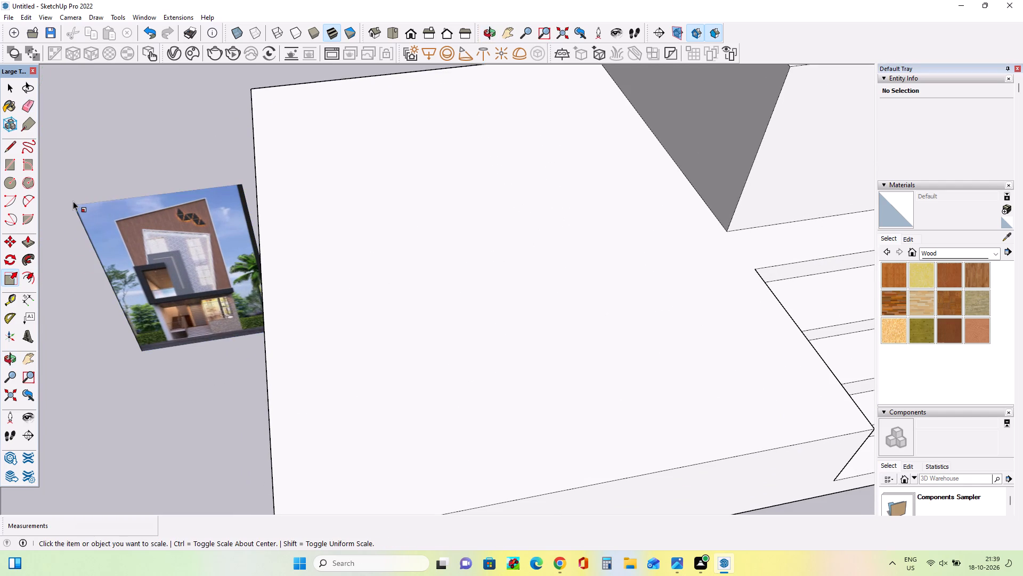
{"action": "left_click", "coordinate": [74, 208]}
{"action": "left_click_drag", "start_coordinate": [74, 206], "coordinate": [61, 127]}
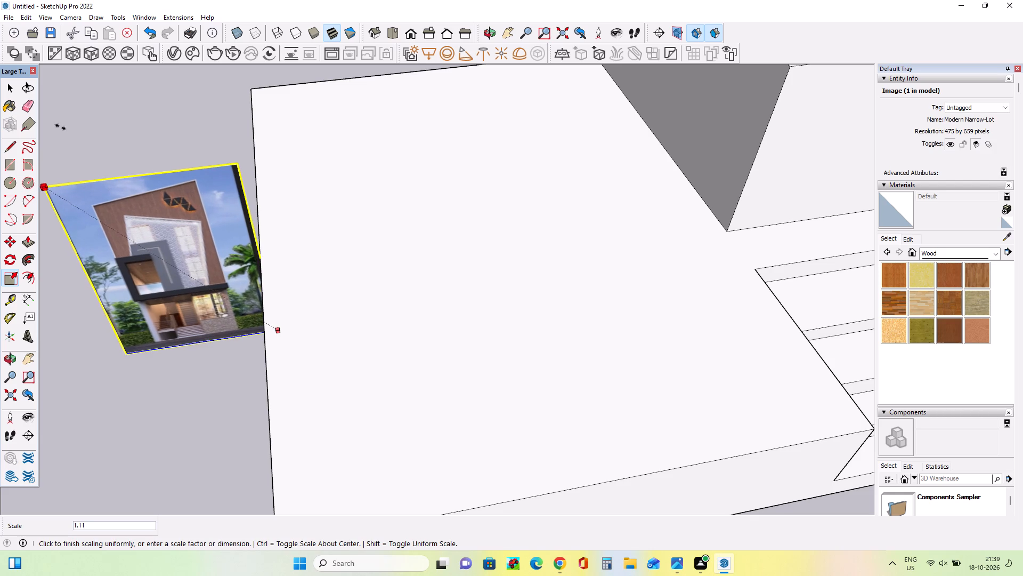
{"action": "left_click_drag", "start_coordinate": [61, 127], "coordinate": [69, 115]}
{"action": "left_click_drag", "start_coordinate": [143, 177], "coordinate": [156, 97]}
Stretch the reference image's width by a factor of about 1.45 and increase its height to rebalance its proportions.
{"action": "scroll", "coordinate": [318, 194], "scroll_direction": "down", "scroll_amount": 4}
{"action": "middle_click_drag", "start_coordinate": [332, 221], "coordinate": [332, 173]}
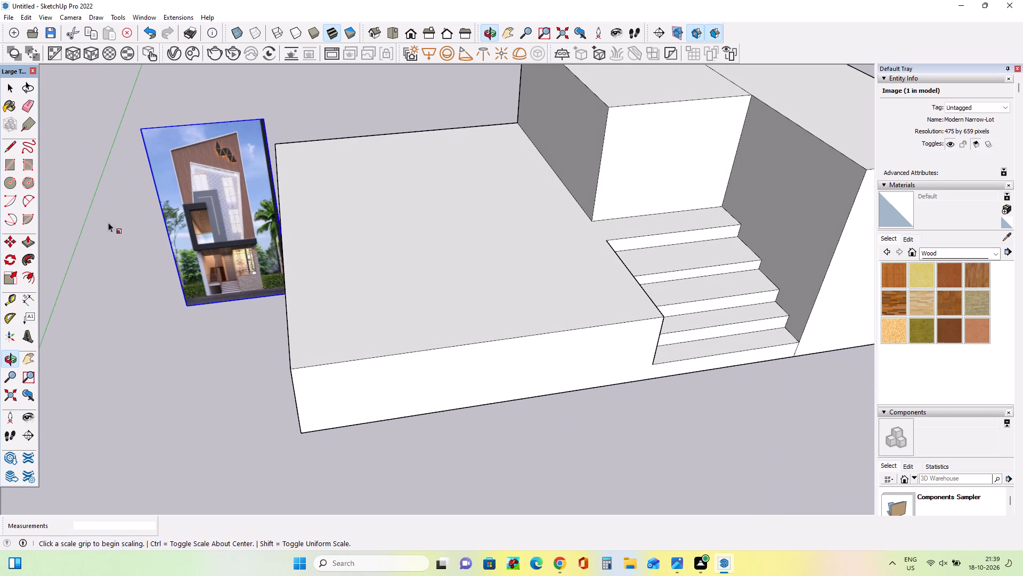
{"action": "left_click_drag", "start_coordinate": [168, 227], "coordinate": [115, 237]}
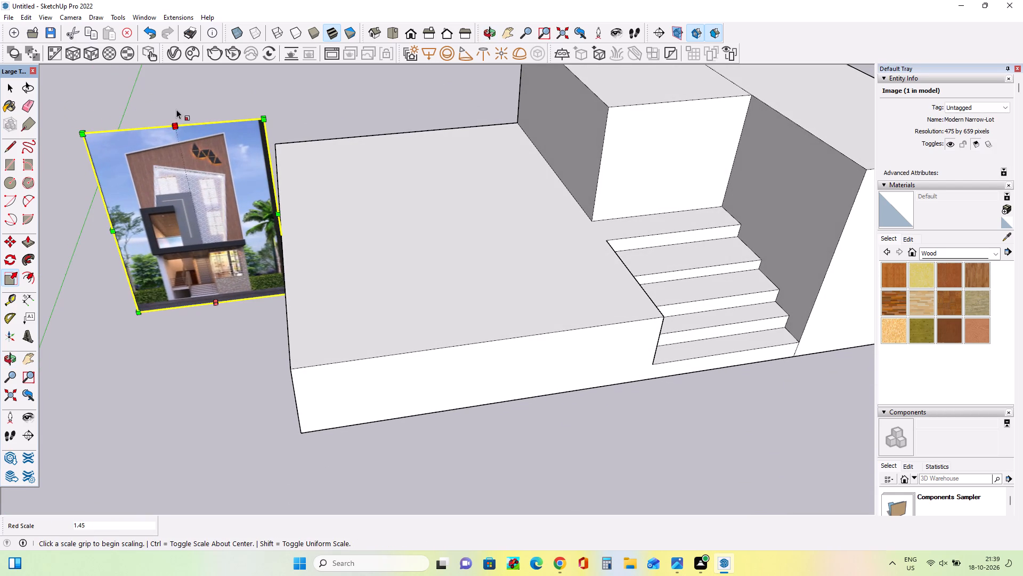
{"action": "left_click_drag", "start_coordinate": [174, 126], "coordinate": [179, 68]}
{"action": "scroll", "coordinate": [121, 305], "scroll_direction": "down", "scroll_amount": 4}
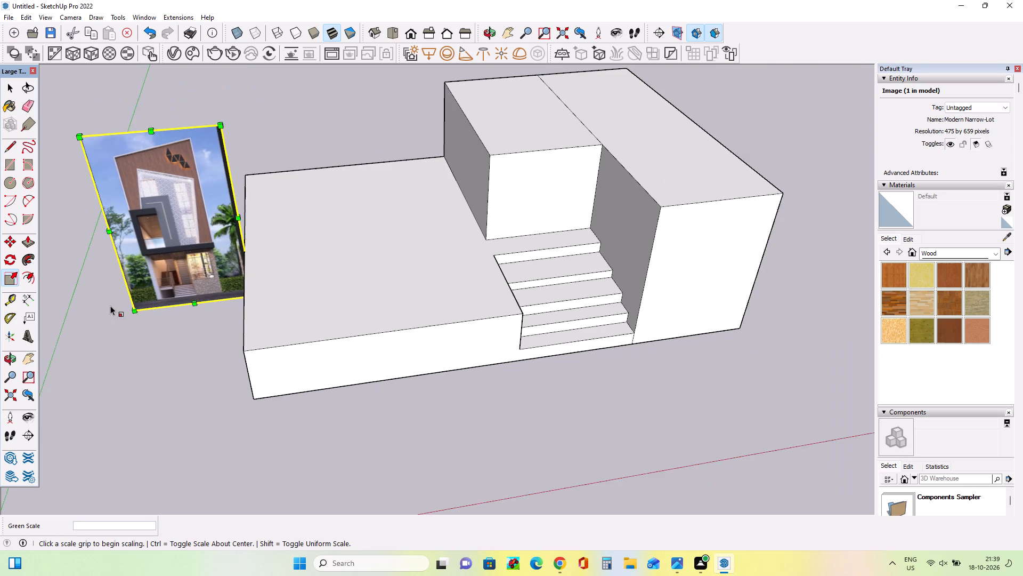
Compare the ground floor in the enlarged reference image with the modelled blocks, platform and stairs.
{"action": "scroll", "coordinate": [110, 306], "scroll_direction": "down", "scroll_amount": 4}
{"action": "middle_click_drag", "start_coordinate": [329, 306], "coordinate": [331, 253]}
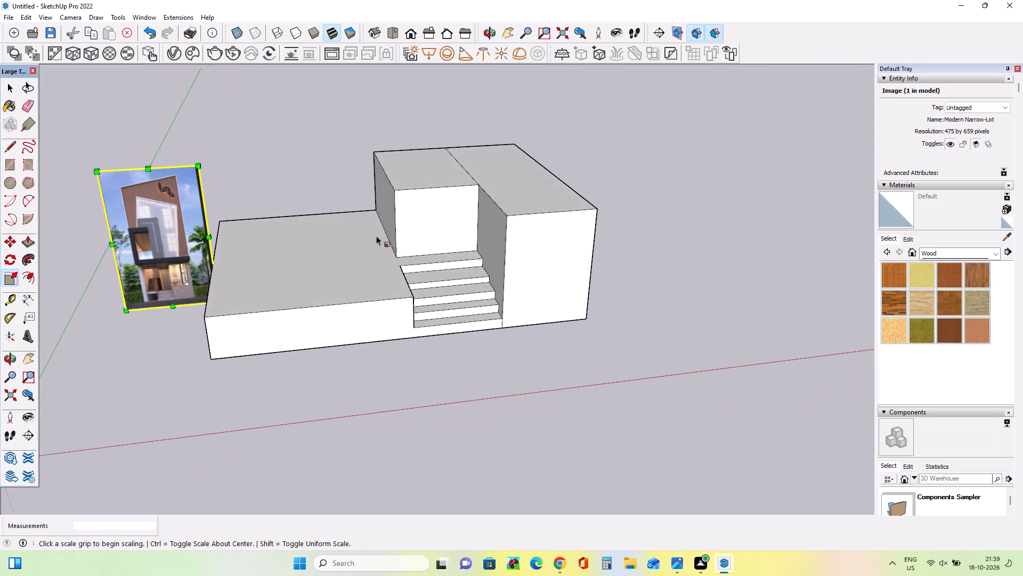
{"action": "scroll", "coordinate": [411, 218], "scroll_direction": "up", "scroll_amount": 3}
{"action": "middle_click_drag", "start_coordinate": [415, 228], "coordinate": [416, 241]}
{"action": "scroll", "coordinate": [416, 241], "scroll_direction": "down", "scroll_amount": 1}
{"action": "middle_click_drag", "start_coordinate": [417, 245], "coordinate": [417, 252]}
{"action": "scroll", "coordinate": [167, 301], "scroll_direction": "up", "scroll_amount": 7}
{"action": "scroll", "coordinate": [125, 307], "scroll_direction": "down", "scroll_amount": 1}
{"action": "scroll", "coordinate": [125, 307], "scroll_direction": "up", "scroll_amount": 2}
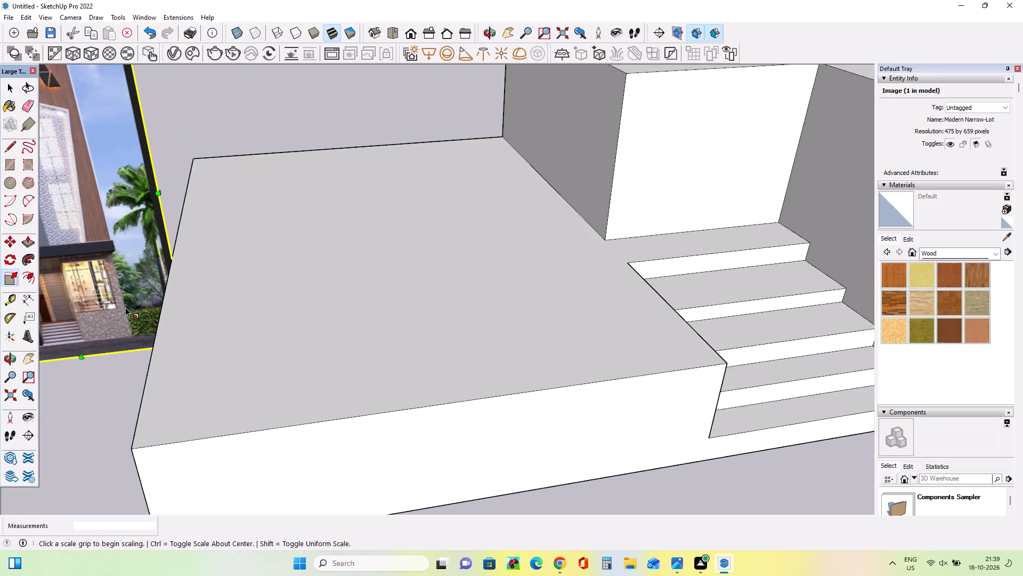
{"action": "scroll", "coordinate": [125, 307], "scroll_direction": "up", "scroll_amount": 3}
{"action": "scroll", "coordinate": [125, 308], "scroll_direction": "down", "scroll_amount": 13}
{"action": "middle_click_drag", "start_coordinate": [350, 327], "coordinate": [336, 307]}
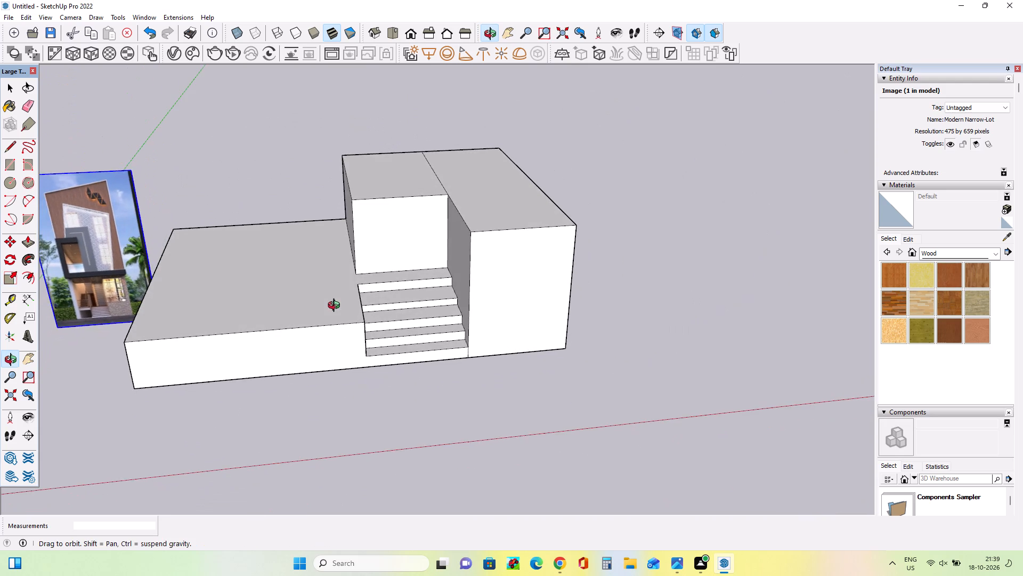
{"action": "middle_click_drag", "start_coordinate": [336, 307], "coordinate": [336, 305]}
Raise the front block's top in two pulls, the second about 1' 11 3/8", and raise the rear block's top about 3' 4 13/16" to match.
{"action": "left_click", "coordinate": [30, 244]}
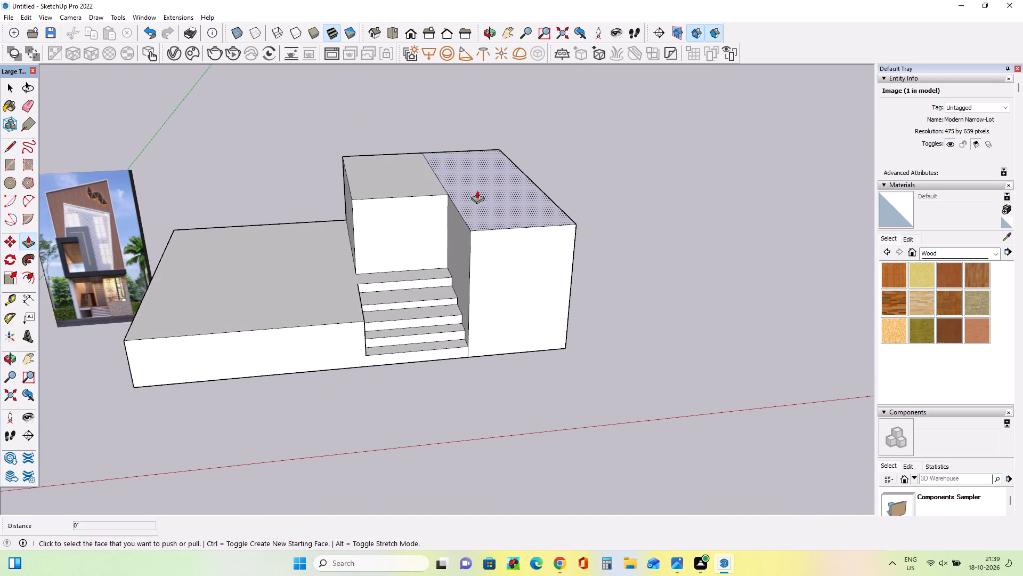
{"action": "left_click", "coordinate": [492, 193]}
{"action": "left_click", "coordinate": [489, 180]}
{"action": "left_click", "coordinate": [475, 180]}
{"action": "left_click", "coordinate": [476, 162]}
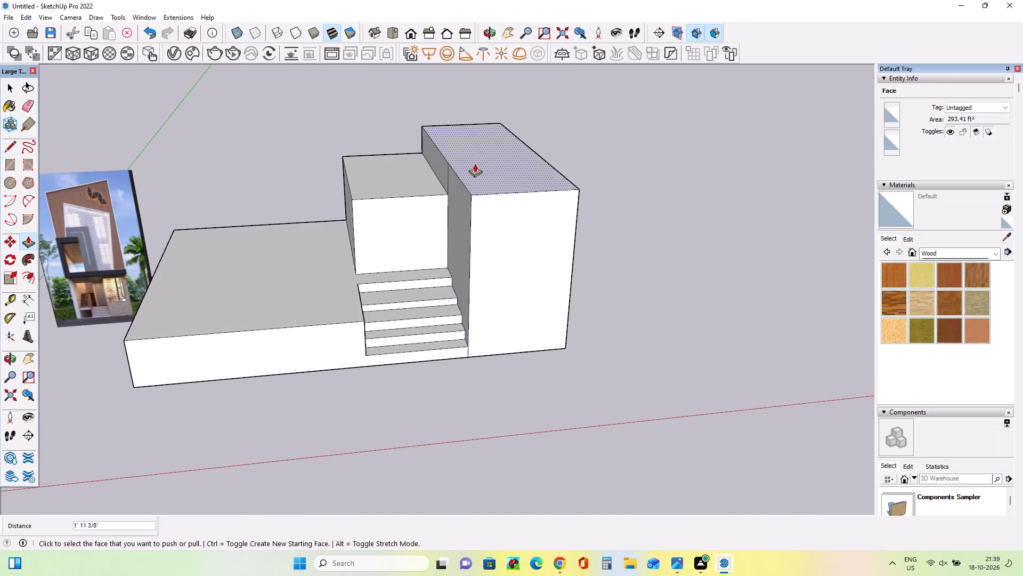
{"action": "left_click", "coordinate": [412, 186]}
{"action": "left_click", "coordinate": [477, 151]}
{"action": "middle_click_drag", "start_coordinate": [505, 244], "coordinate": [488, 218]}
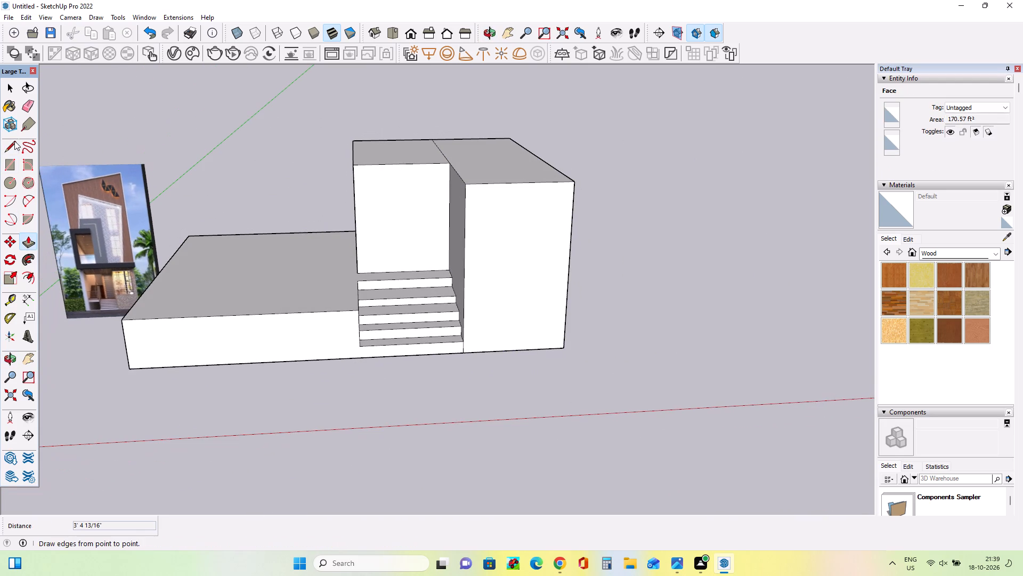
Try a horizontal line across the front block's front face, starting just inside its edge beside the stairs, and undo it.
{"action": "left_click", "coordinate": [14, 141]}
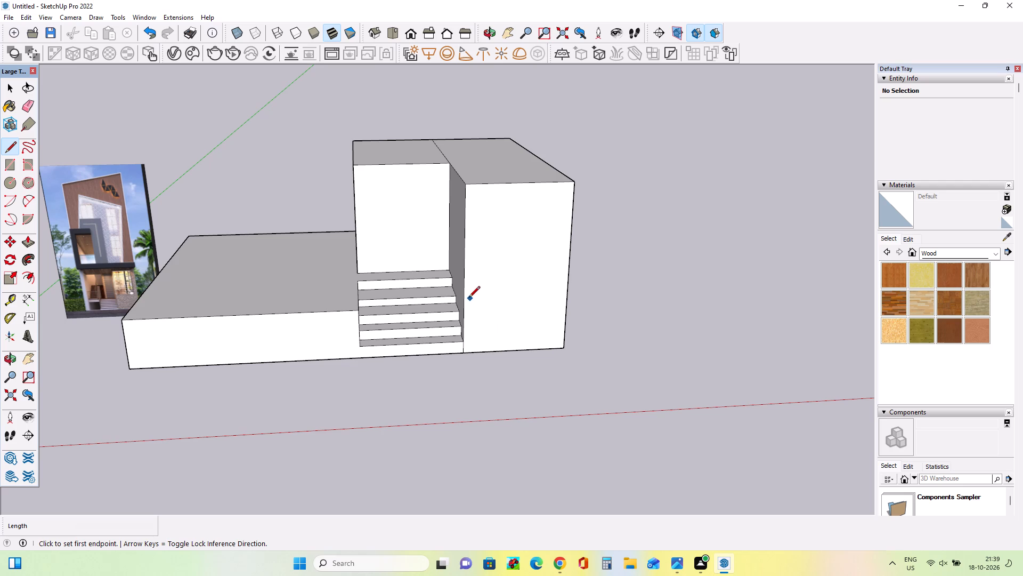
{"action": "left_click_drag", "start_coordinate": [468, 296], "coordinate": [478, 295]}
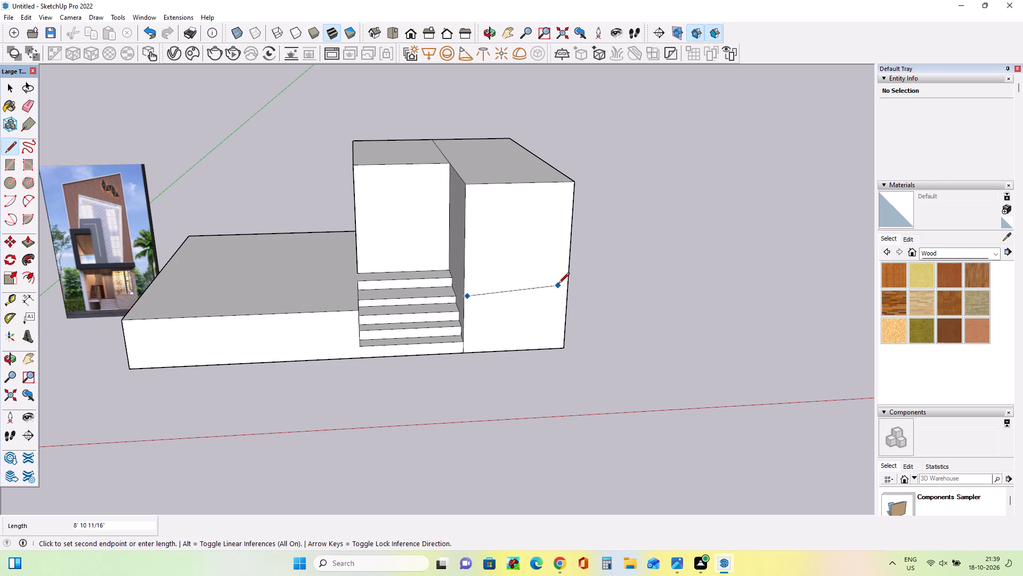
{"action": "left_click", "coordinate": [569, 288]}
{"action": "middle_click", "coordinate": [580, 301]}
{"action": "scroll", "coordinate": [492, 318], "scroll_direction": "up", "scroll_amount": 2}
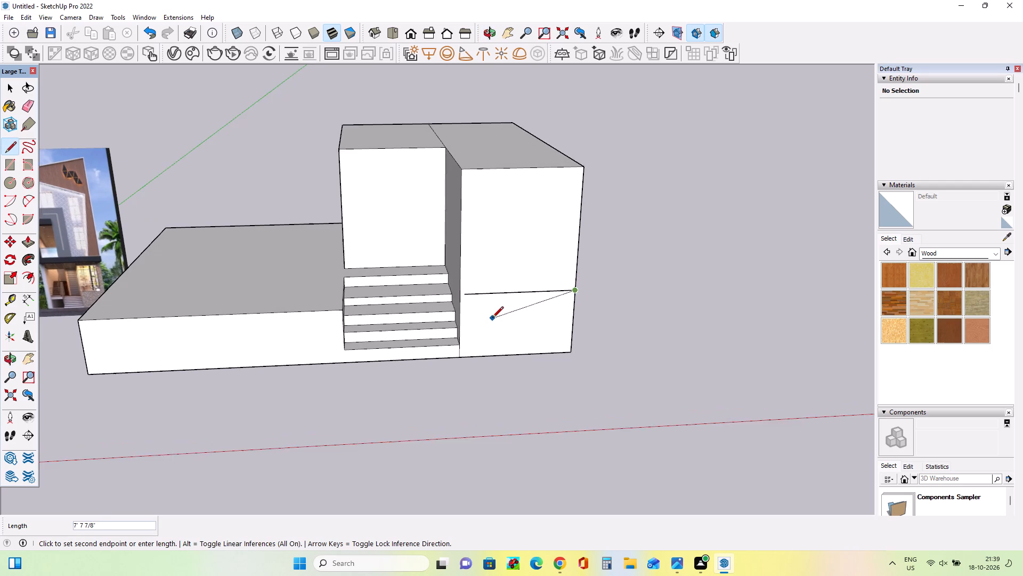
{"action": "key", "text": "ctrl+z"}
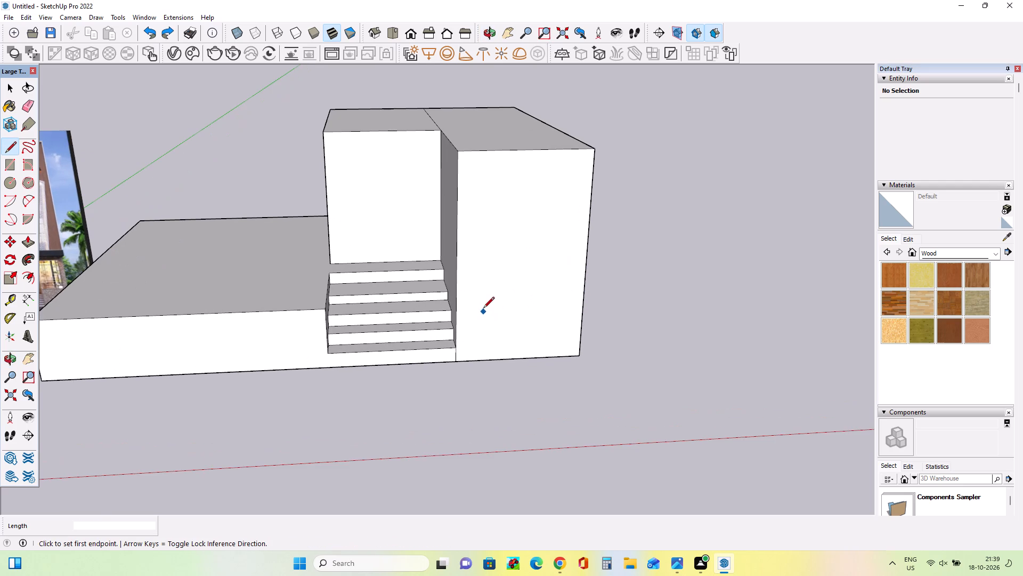
Draw a horizontal dividing line across the front block's front face from edge to edge, a little below mid-height.
{"action": "left_click", "coordinate": [458, 279]}
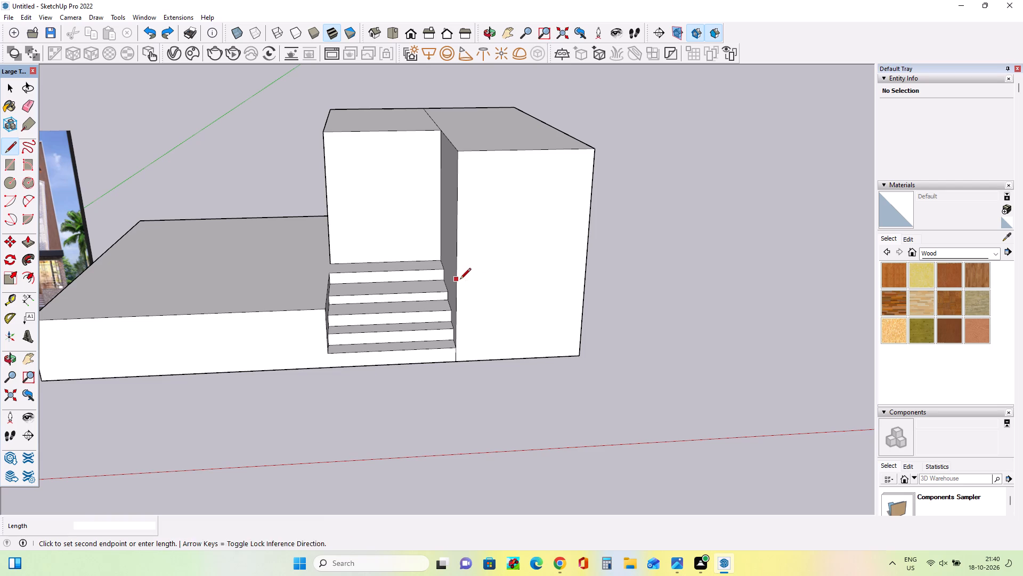
{"action": "left_click", "coordinate": [588, 269]}
{"action": "scroll", "coordinate": [598, 322], "scroll_direction": "up", "scroll_amount": 1}
{"action": "middle_click_drag", "start_coordinate": [583, 327], "coordinate": [518, 350]}
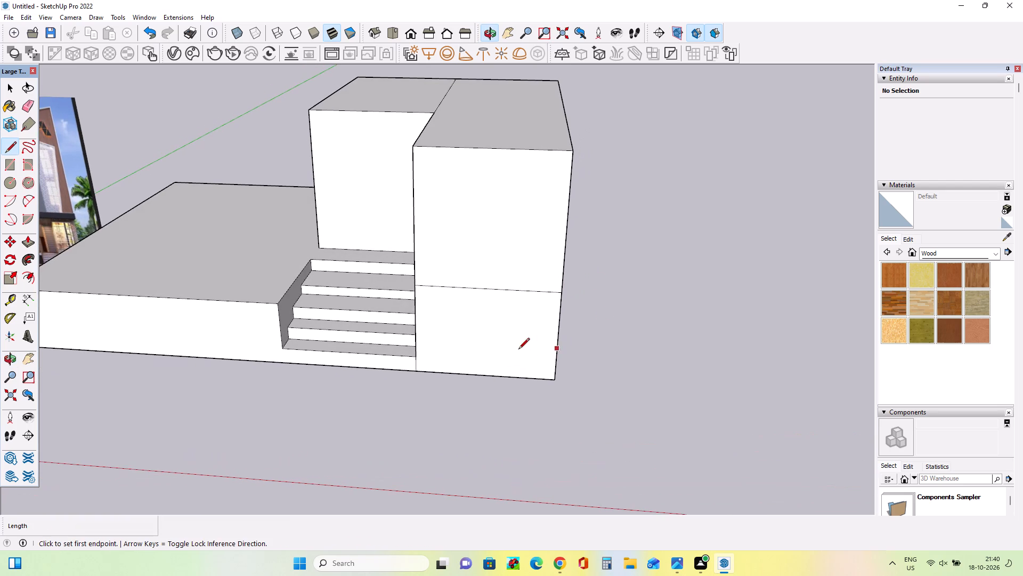
{"action": "middle_click_drag", "start_coordinate": [624, 314], "coordinate": [664, 309]}
Examine the shop window and the stone-clad wall around and below it in the reference image.
{"action": "scroll", "coordinate": [458, 334], "scroll_direction": "down", "scroll_amount": 10}
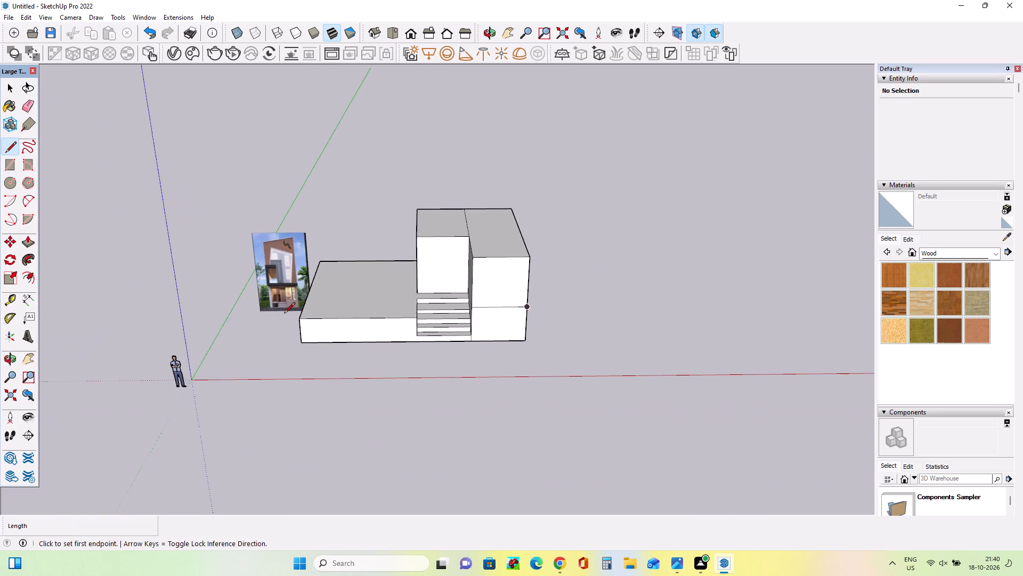
{"action": "scroll", "coordinate": [247, 289], "scroll_direction": "up", "scroll_amount": 16}
{"action": "scroll", "coordinate": [305, 309], "scroll_direction": "down", "scroll_amount": 1}
{"action": "scroll", "coordinate": [305, 309], "scroll_direction": "up", "scroll_amount": 9}
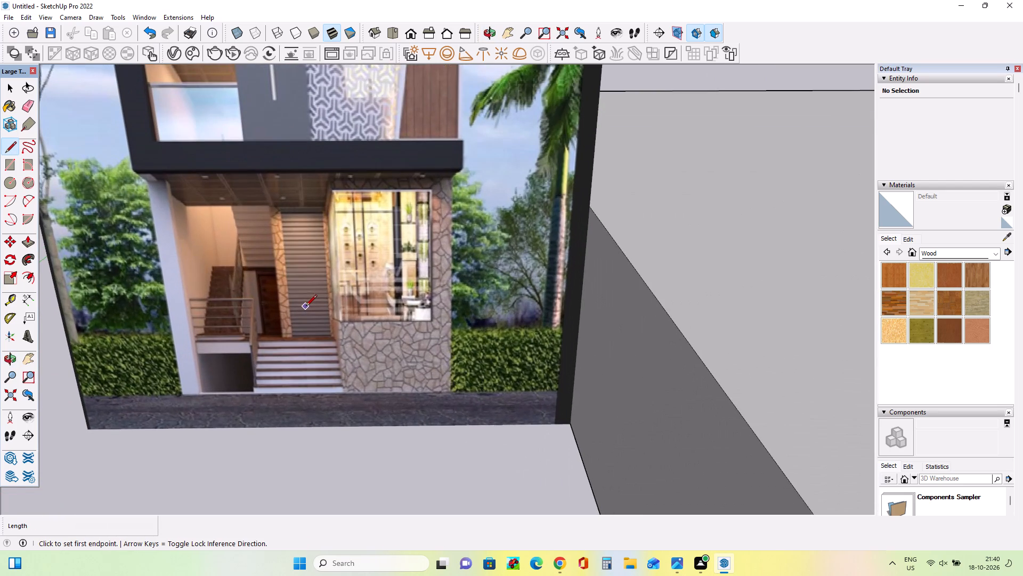
{"action": "scroll", "coordinate": [307, 304], "scroll_direction": "down", "scroll_amount": 5}
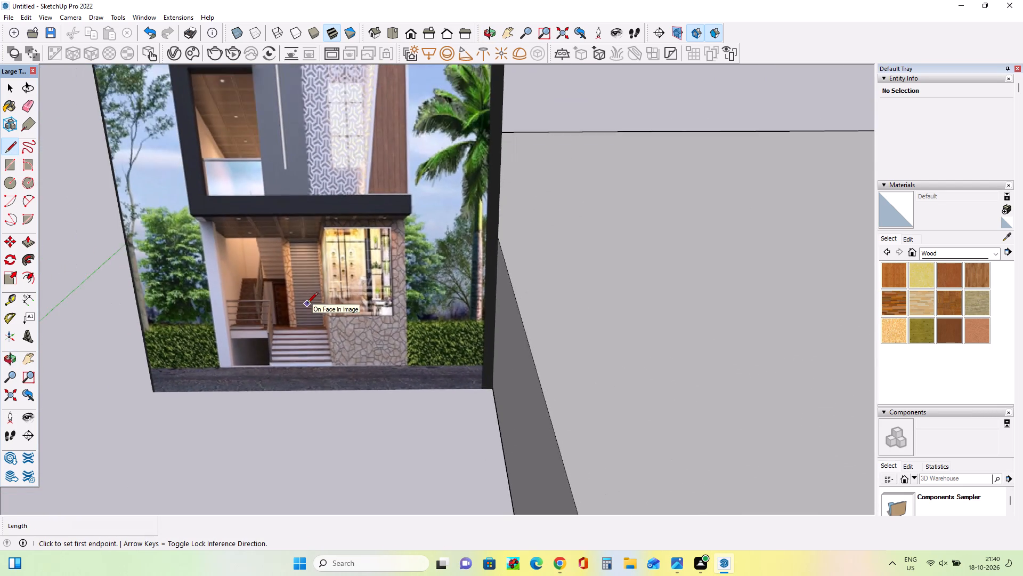
{"action": "scroll", "coordinate": [307, 304], "scroll_direction": "down", "scroll_amount": 3}
{"action": "scroll", "coordinate": [307, 304], "scroll_direction": "up", "scroll_amount": 1}
{"action": "scroll", "coordinate": [307, 304], "scroll_direction": "down", "scroll_amount": 12}
{"action": "middle_click_drag", "start_coordinate": [311, 313], "coordinate": [318, 292]}
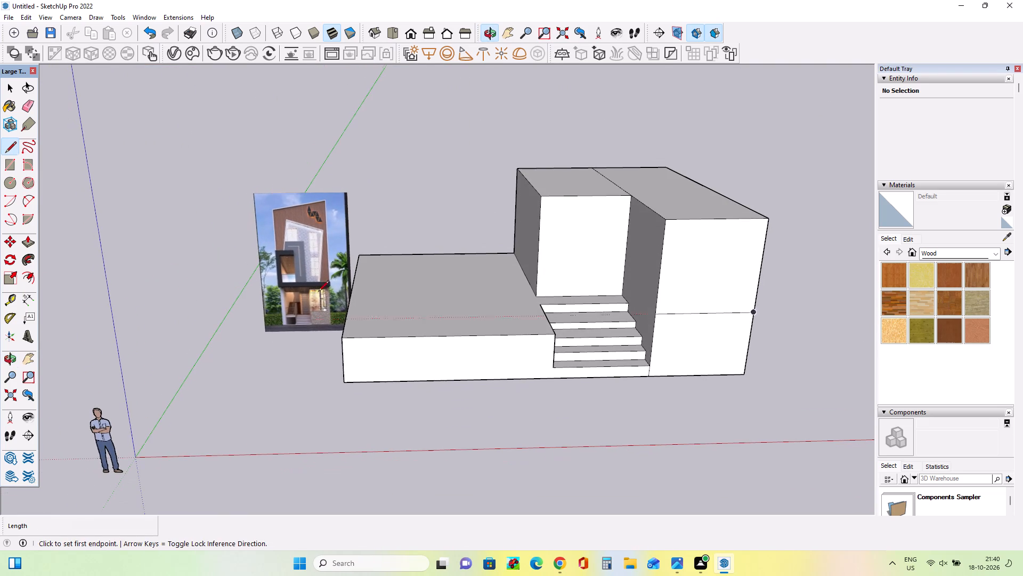
{"action": "scroll", "coordinate": [326, 317], "scroll_direction": "up", "scroll_amount": 7}
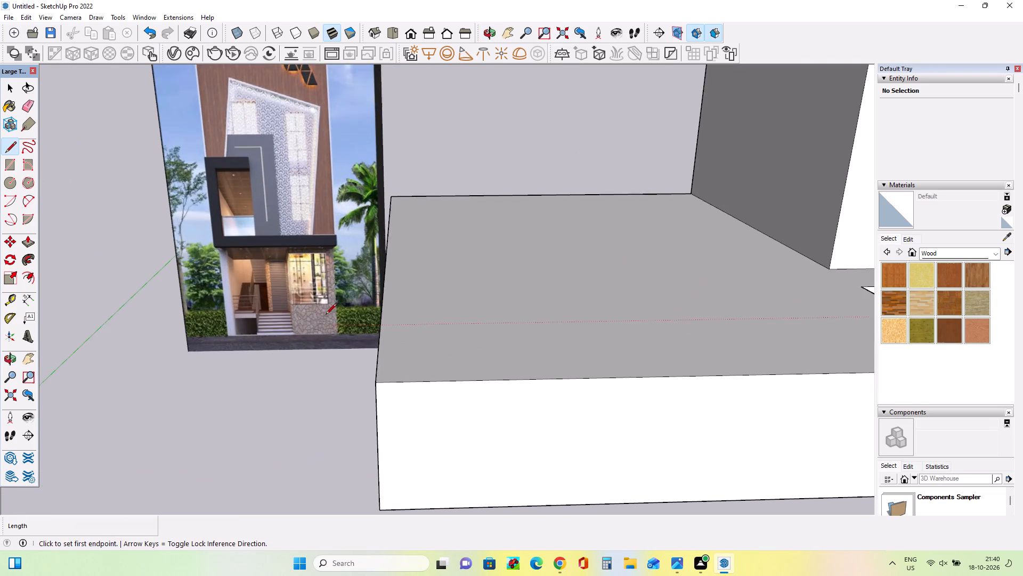
{"action": "scroll", "coordinate": [326, 315], "scroll_direction": "up", "scroll_amount": 5}
{"action": "scroll", "coordinate": [326, 314], "scroll_direction": "down", "scroll_amount": 7}
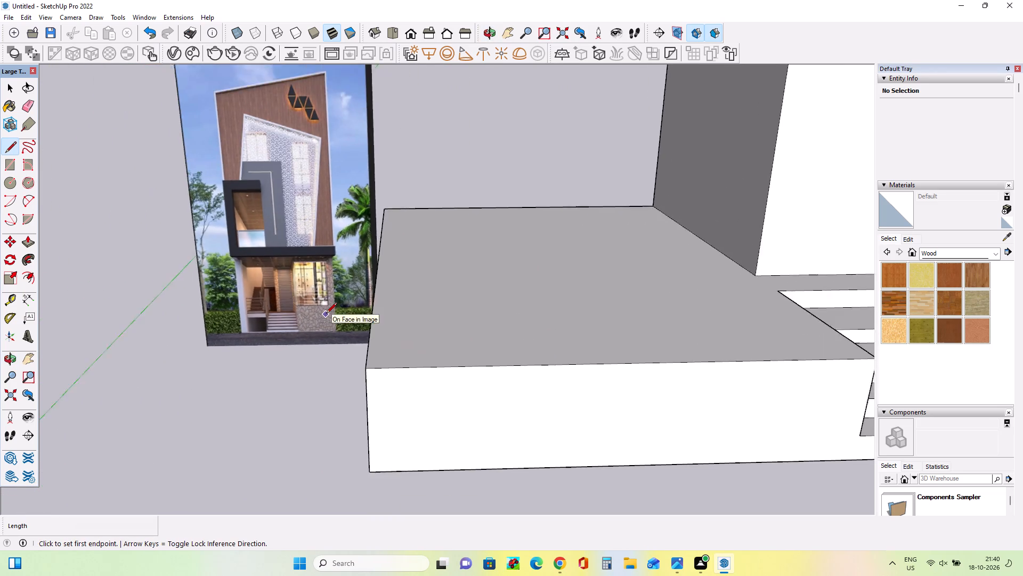
Draw a window rectangle on the front block's front face, from the stair-side edge on the dividing line to just below the top, inset from the far edge.
{"action": "scroll", "coordinate": [326, 314], "scroll_direction": "down", "scroll_amount": 11}
{"action": "middle_click_drag", "start_coordinate": [467, 368], "coordinate": [467, 341]}
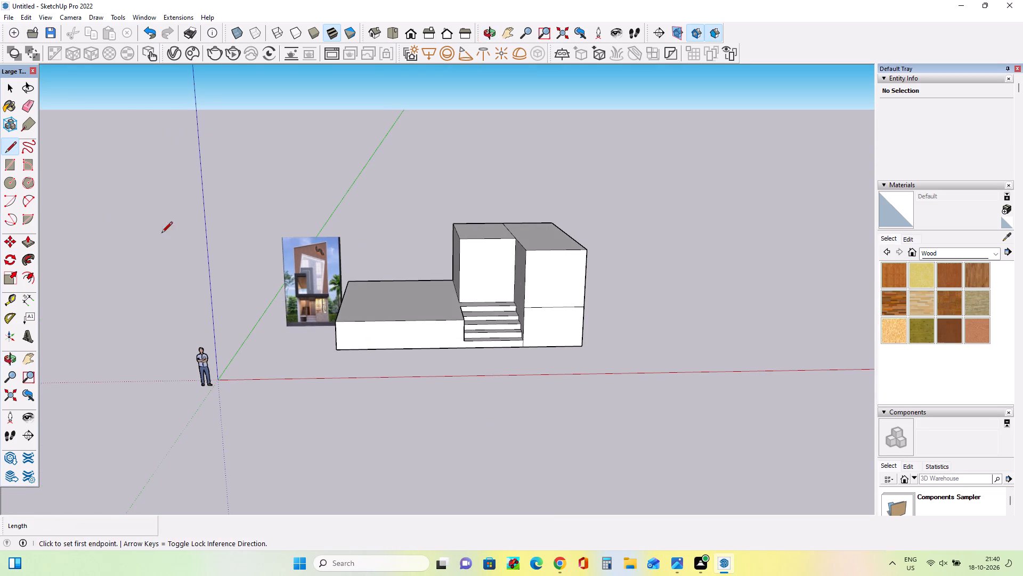
{"action": "left_click", "coordinate": [10, 166]}
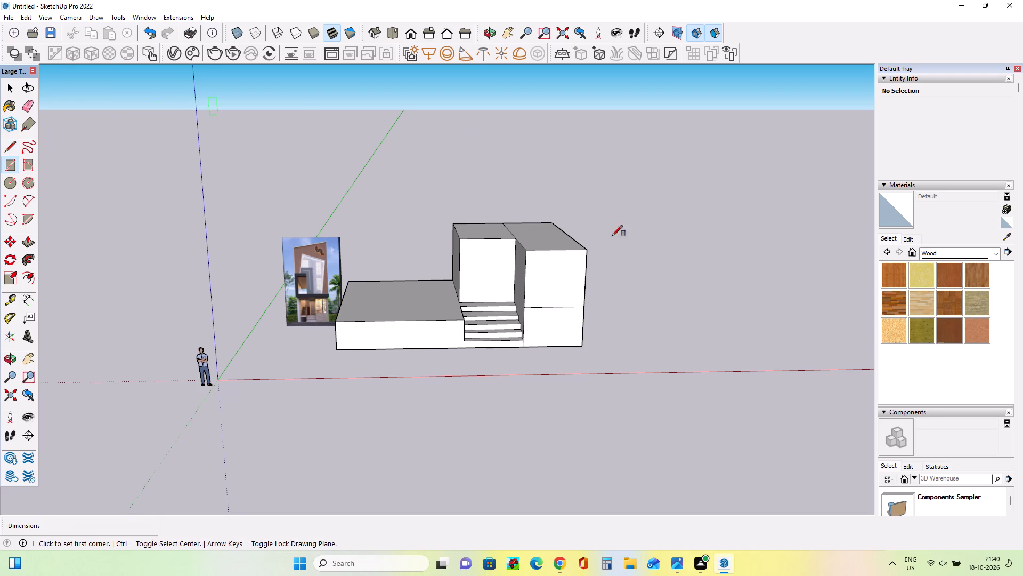
{"action": "scroll", "coordinate": [574, 260], "scroll_direction": "up", "scroll_amount": 10}
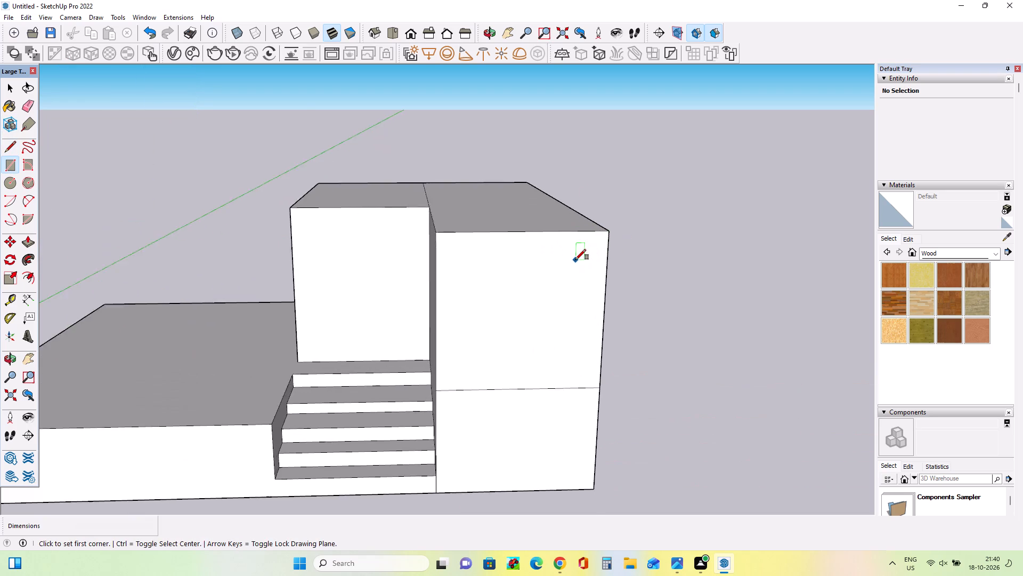
{"action": "scroll", "coordinate": [575, 260], "scroll_direction": "up", "scroll_amount": 2}
{"action": "left_click", "coordinate": [584, 242]}
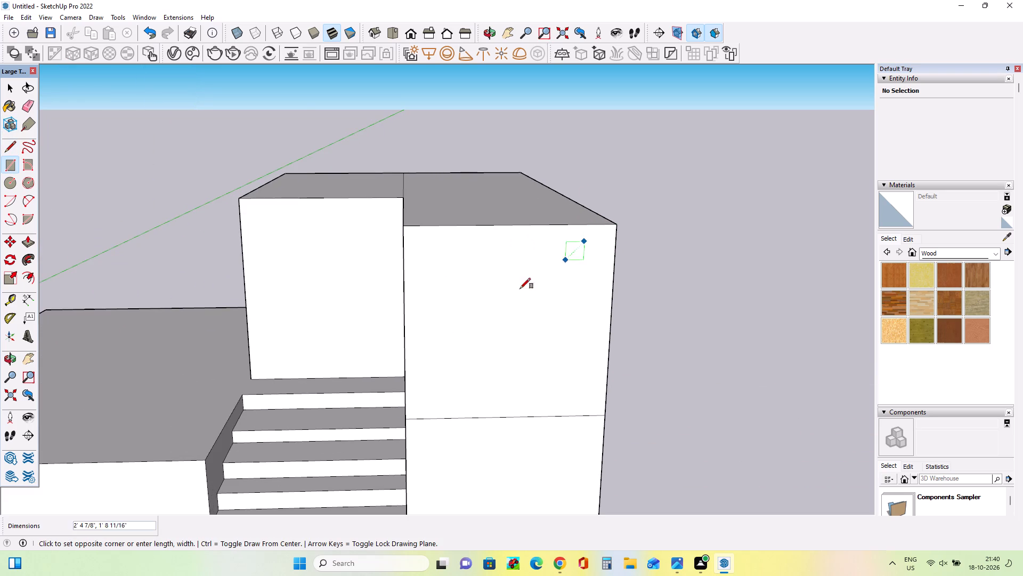
{"action": "left_click", "coordinate": [407, 422]}
Draw an adjoining window rectangle about 9' 6 15/16" by 9' 1 7/16" on the front block's side face above the stairs.
{"action": "middle_click_drag", "start_coordinate": [413, 423], "coordinate": [687, 397]}
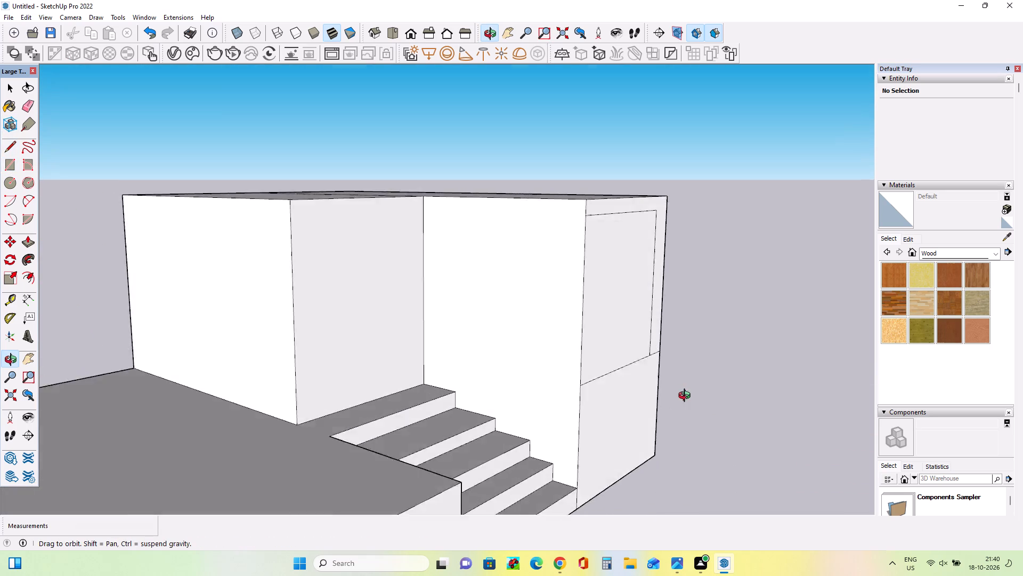
{"action": "middle_click_drag", "start_coordinate": [687, 397], "coordinate": [686, 395]}
{"action": "left_click", "coordinate": [603, 216]}
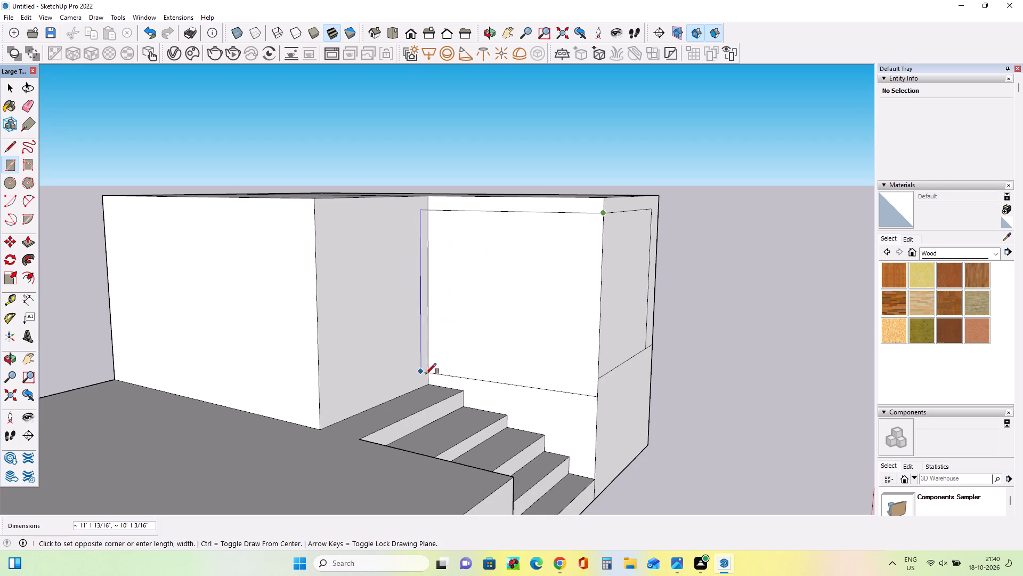
{"action": "left_click", "coordinate": [449, 359]}
Offset the front window rectangle inward by about 1 9/16" to form a thin frame.
{"action": "middle_click_drag", "start_coordinate": [600, 374], "coordinate": [370, 390]}
{"action": "middle_click_drag", "start_coordinate": [550, 371], "coordinate": [502, 381]}
{"action": "left_click", "coordinate": [25, 275]}
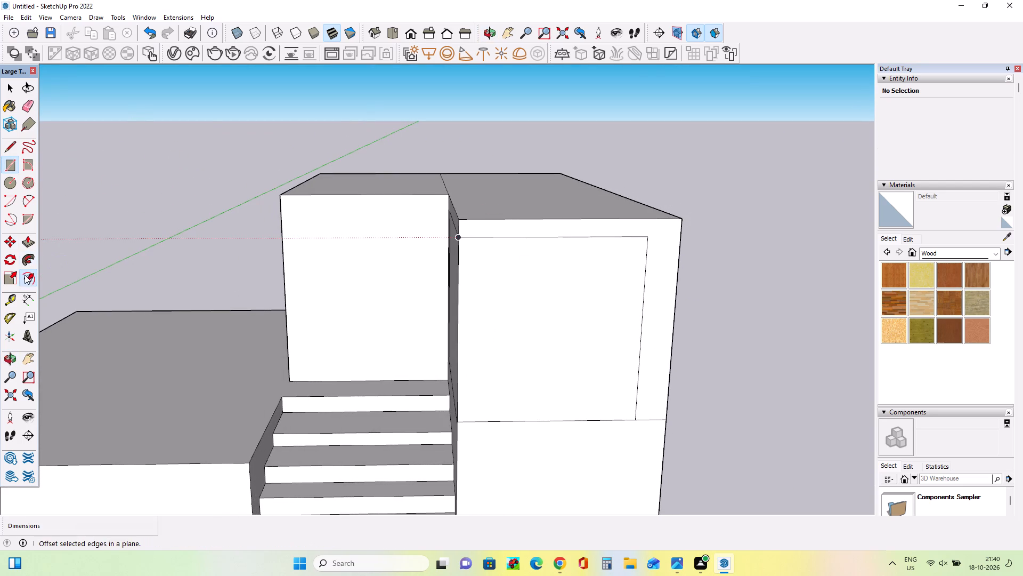
{"action": "left_click", "coordinate": [558, 310]}
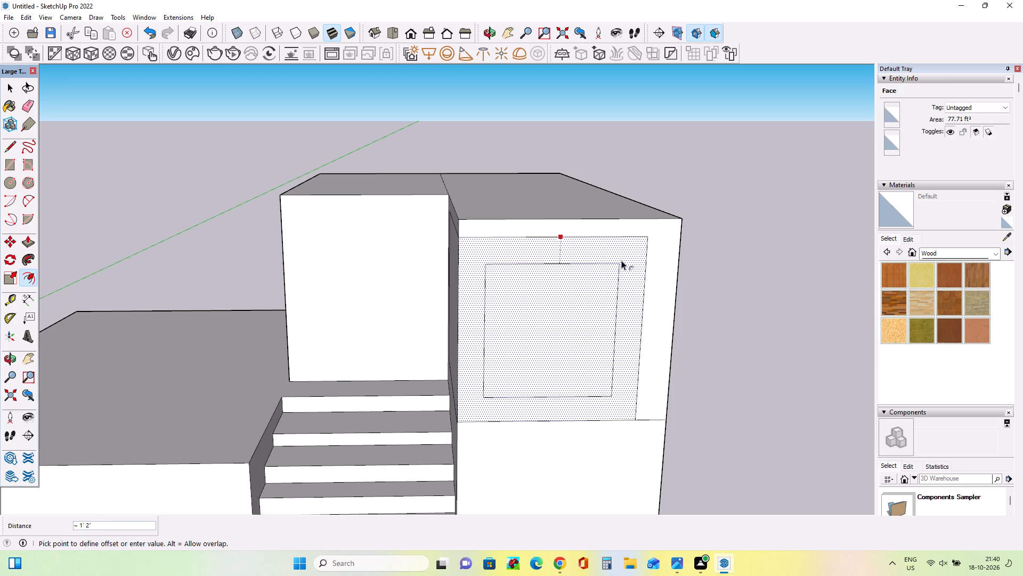
{"action": "left_click", "coordinate": [654, 239]}
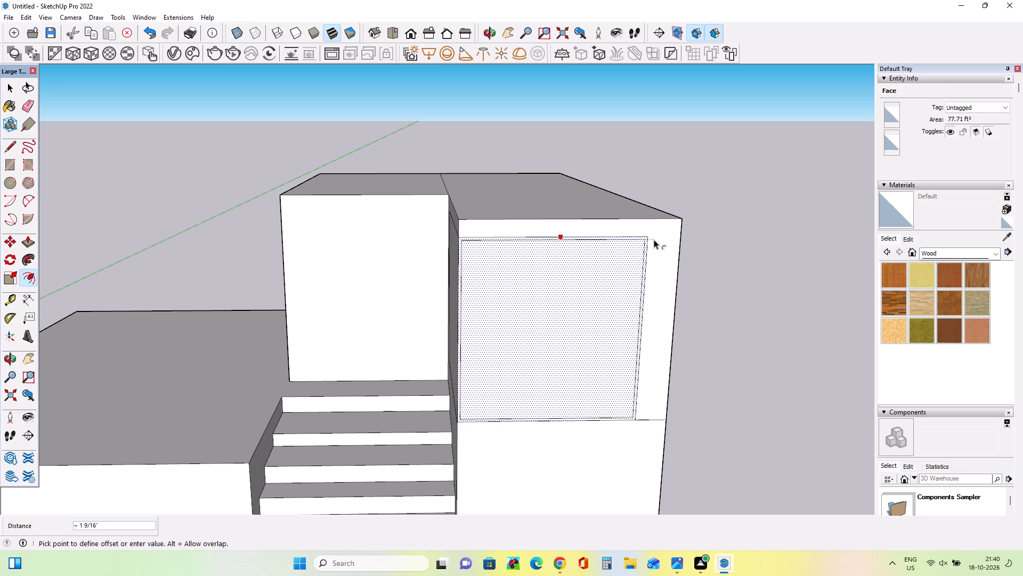
Offset the side window rectangle slightly inward to form a matching thin frame, undoing the first misplaced offset.
{"action": "middle_click_drag", "start_coordinate": [424, 381], "coordinate": [721, 358]}
{"action": "left_click", "coordinate": [539, 289]}
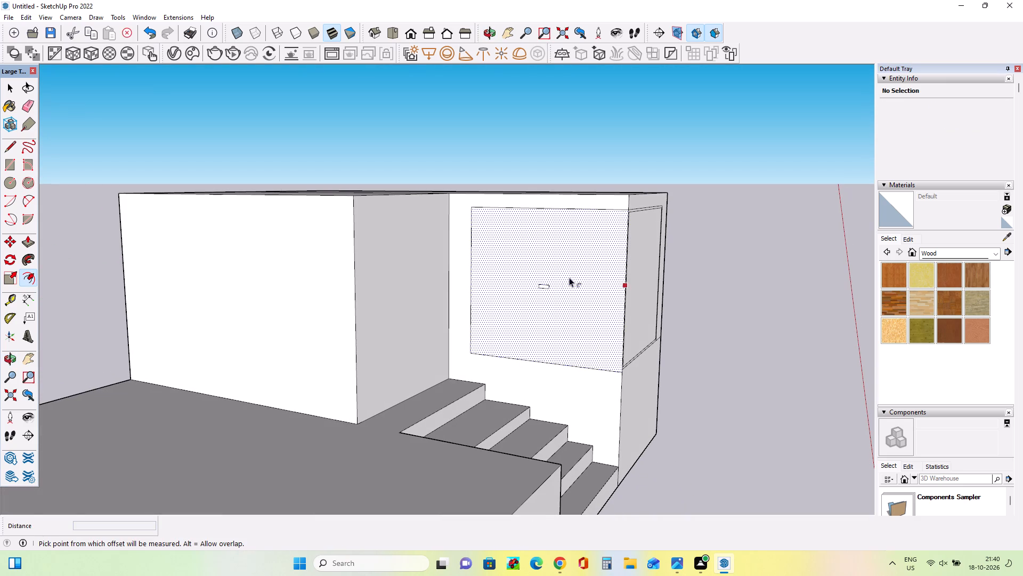
{"action": "key", "text": "ctrl+z"}
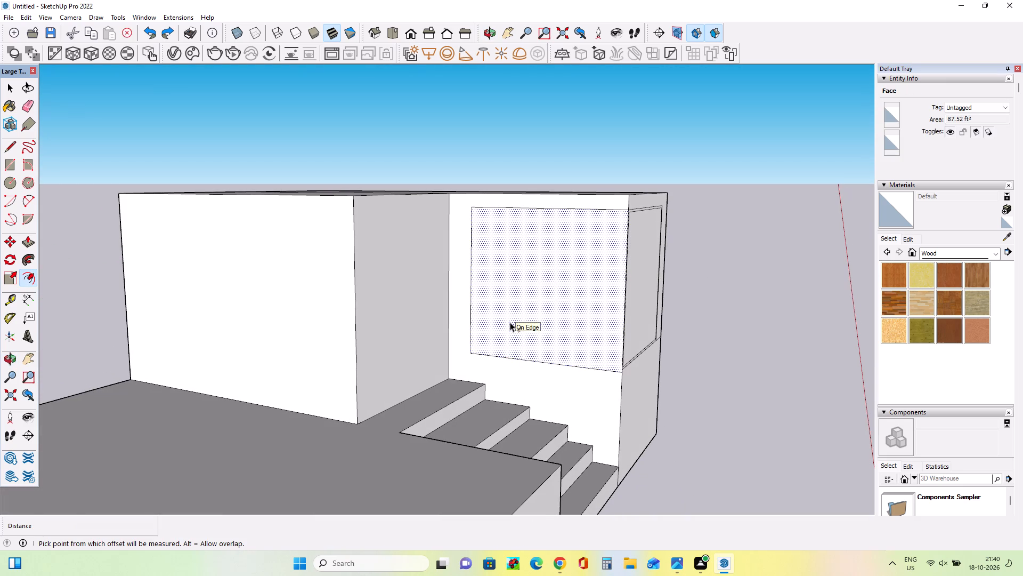
{"action": "left_click_drag", "start_coordinate": [559, 292], "coordinate": [627, 271]}
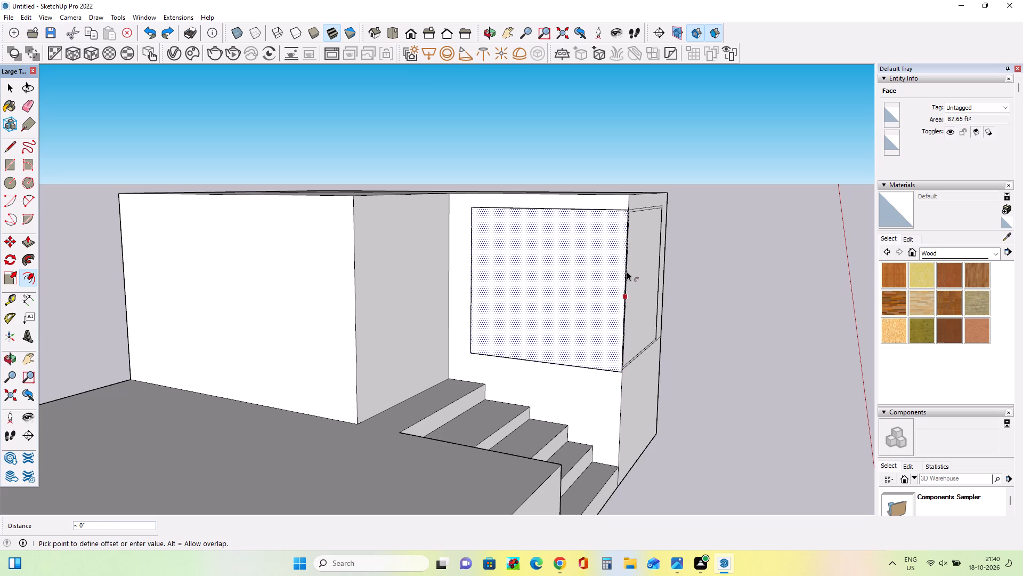
{"action": "left_click_drag", "start_coordinate": [627, 271], "coordinate": [624, 273]}
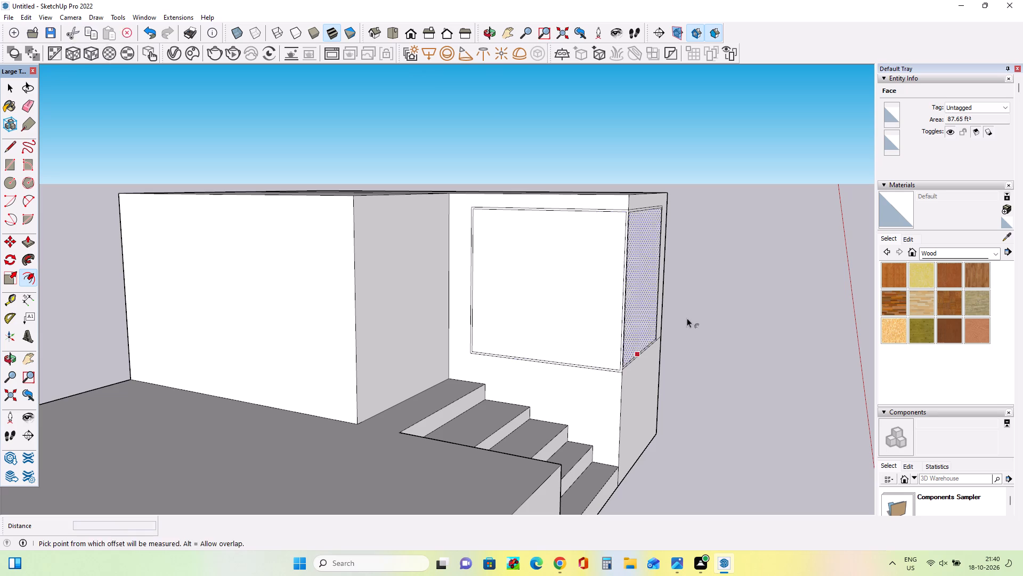
Examine the ground-floor shop window in the reference image and compare it with the modelled window frames.
{"action": "middle_click_drag", "start_coordinate": [681, 320], "coordinate": [353, 340]}
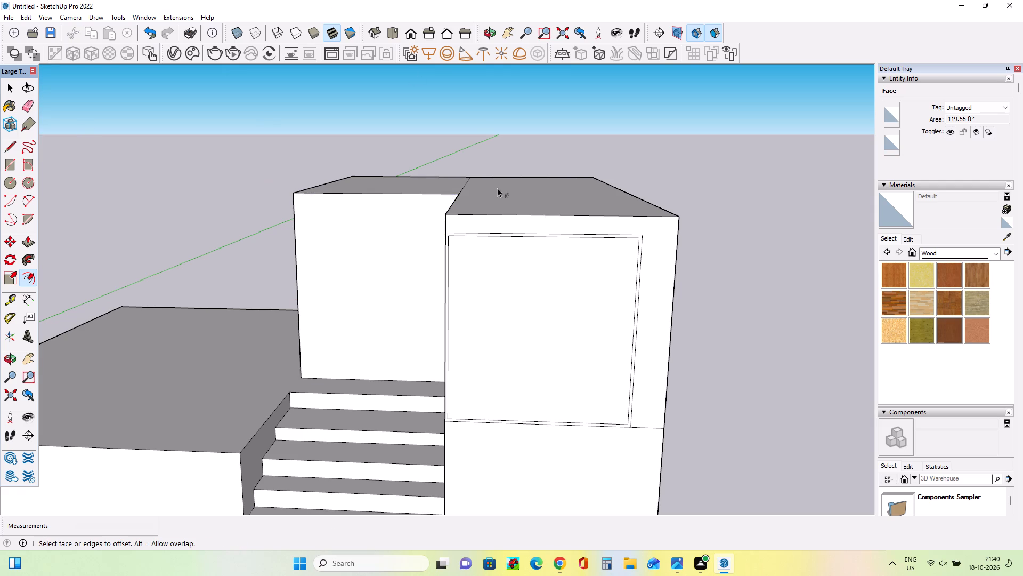
{"action": "middle_click_drag", "start_coordinate": [535, 273], "coordinate": [532, 253]}
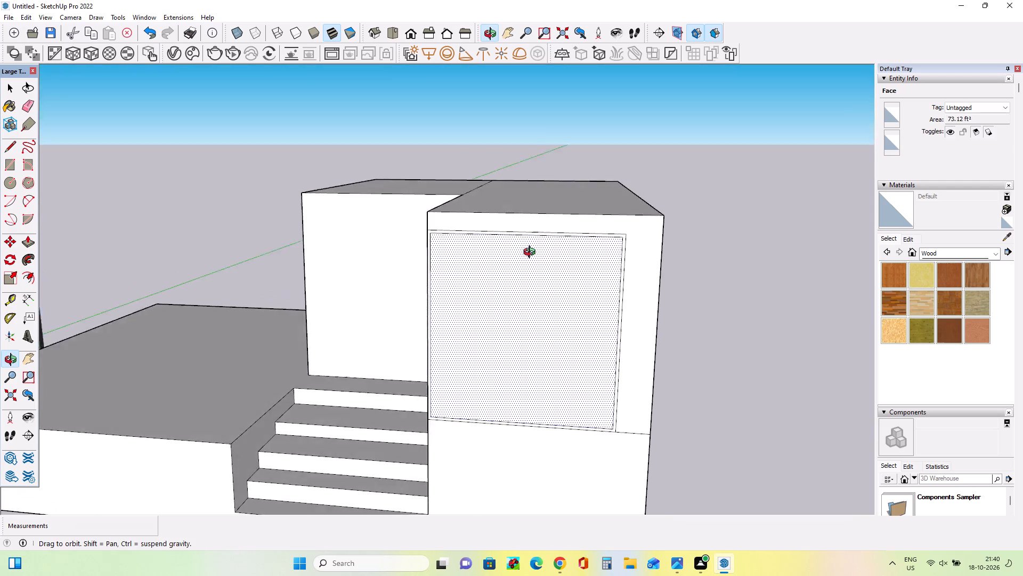
{"action": "middle_click_drag", "start_coordinate": [532, 253], "coordinate": [573, 273]}
{"action": "scroll", "coordinate": [573, 273], "scroll_direction": "down", "scroll_amount": 3}
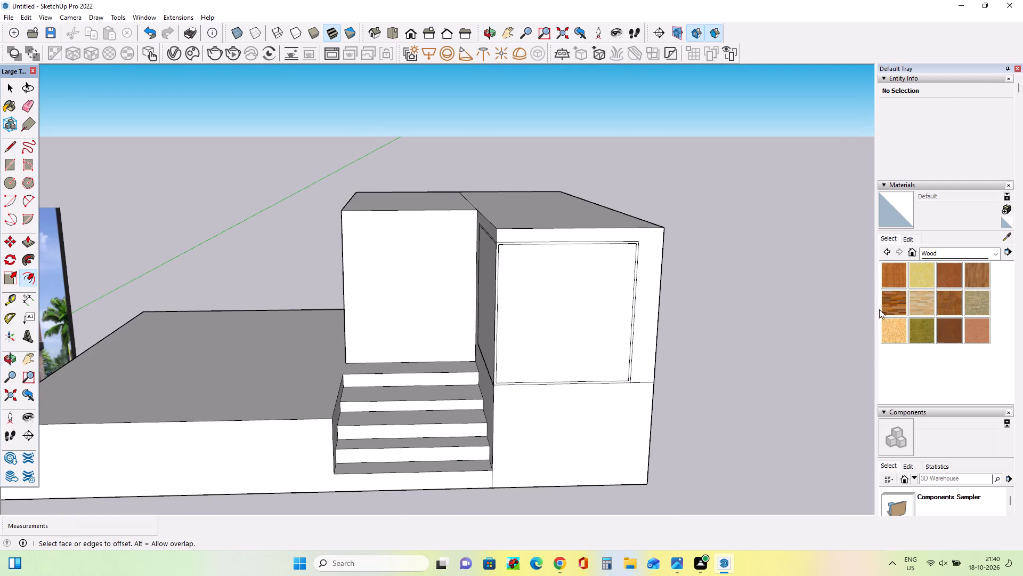
{"action": "scroll", "coordinate": [551, 351], "scroll_direction": "down", "scroll_amount": 4}
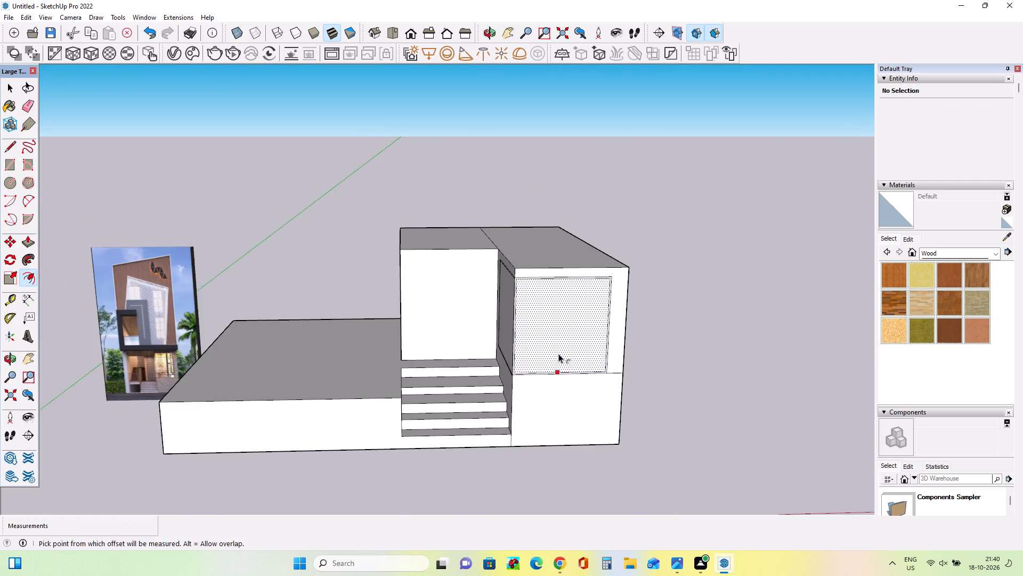
{"action": "scroll", "coordinate": [559, 354], "scroll_direction": "down", "scroll_amount": 3}
{"action": "scroll", "coordinate": [251, 411], "scroll_direction": "up", "scroll_amount": 10}
{"action": "scroll", "coordinate": [254, 343], "scroll_direction": "up", "scroll_amount": 9}
{"action": "scroll", "coordinate": [251, 333], "scroll_direction": "down", "scroll_amount": 9}
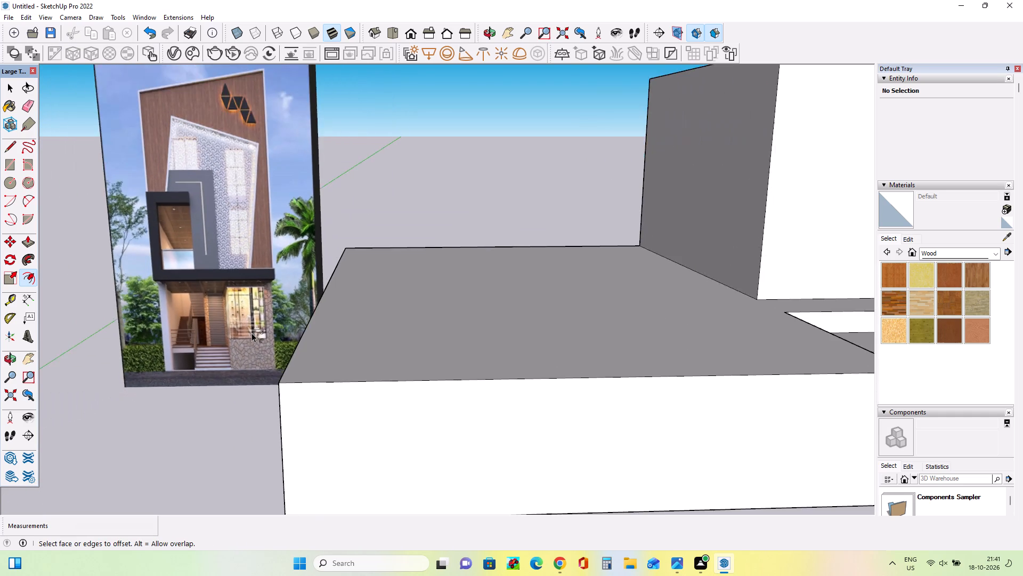
{"action": "scroll", "coordinate": [251, 333], "scroll_direction": "down", "scroll_amount": 9}
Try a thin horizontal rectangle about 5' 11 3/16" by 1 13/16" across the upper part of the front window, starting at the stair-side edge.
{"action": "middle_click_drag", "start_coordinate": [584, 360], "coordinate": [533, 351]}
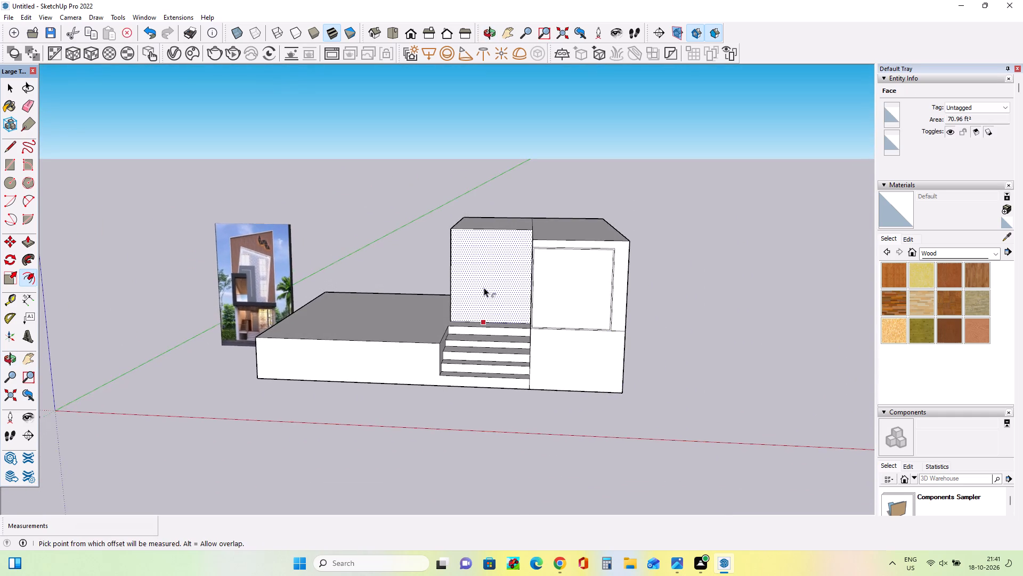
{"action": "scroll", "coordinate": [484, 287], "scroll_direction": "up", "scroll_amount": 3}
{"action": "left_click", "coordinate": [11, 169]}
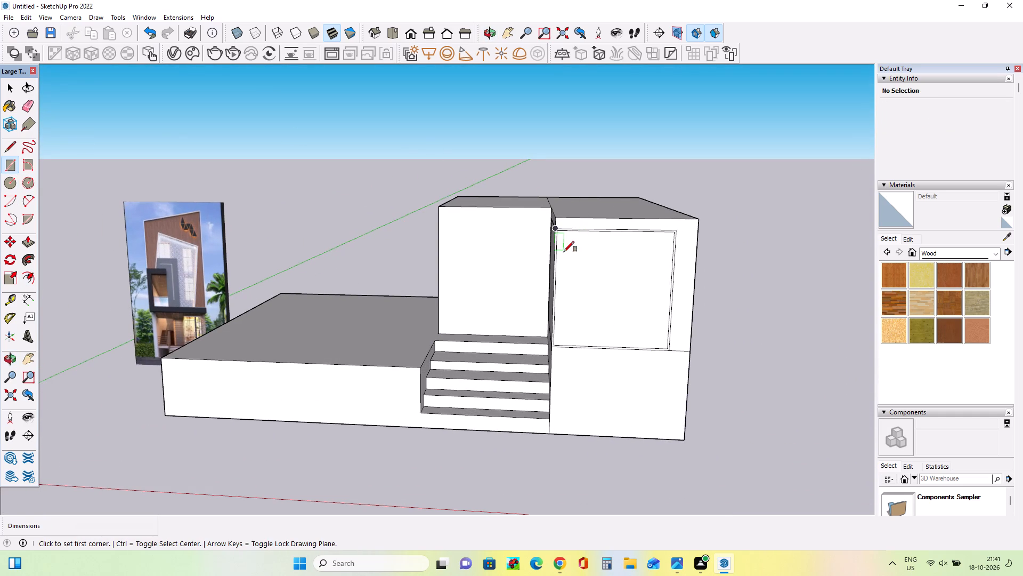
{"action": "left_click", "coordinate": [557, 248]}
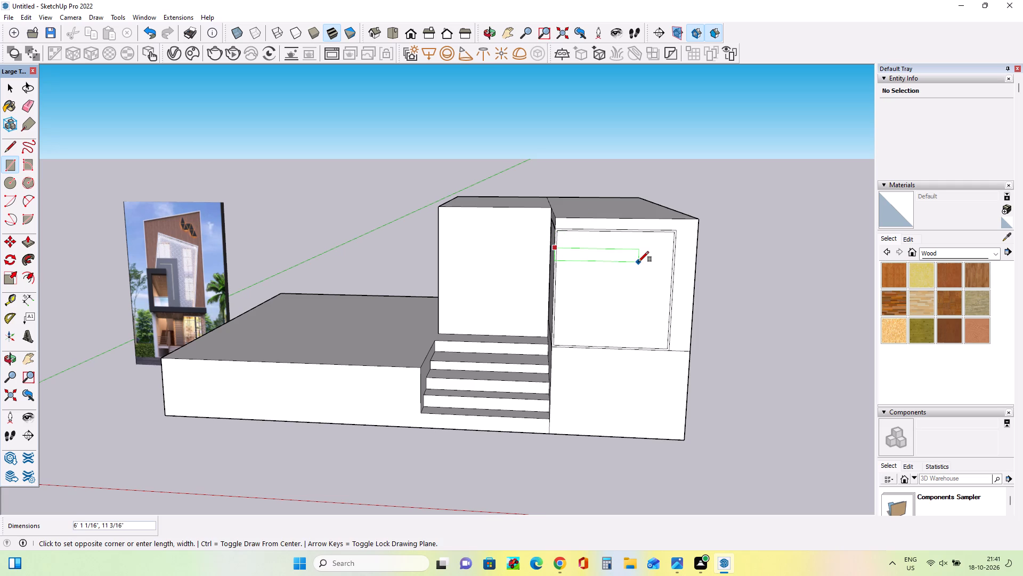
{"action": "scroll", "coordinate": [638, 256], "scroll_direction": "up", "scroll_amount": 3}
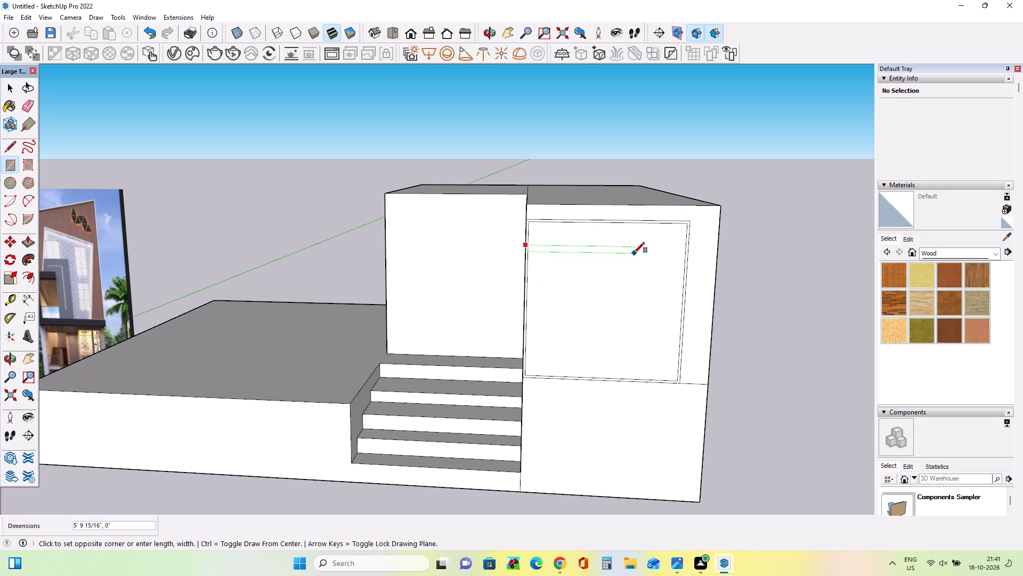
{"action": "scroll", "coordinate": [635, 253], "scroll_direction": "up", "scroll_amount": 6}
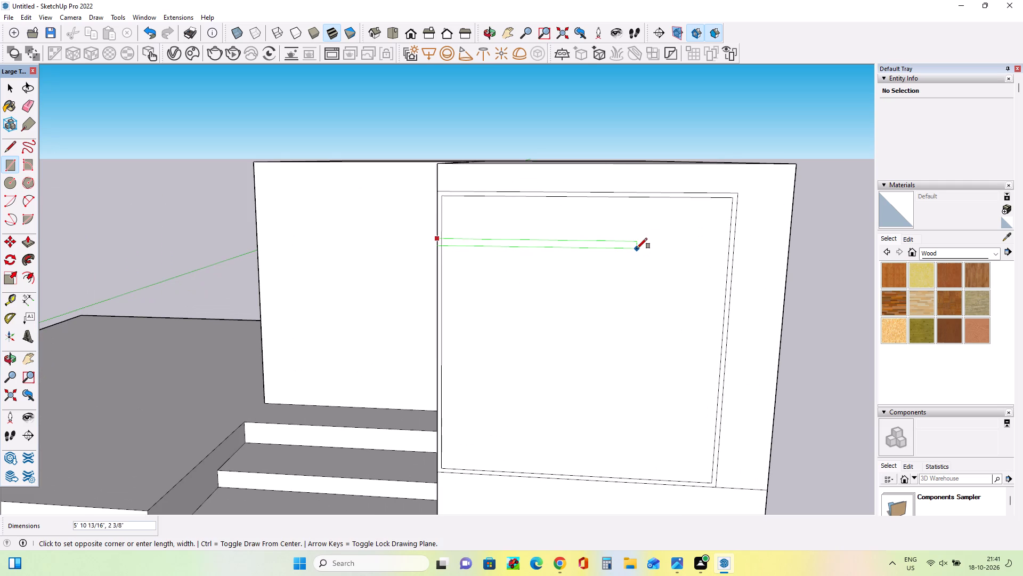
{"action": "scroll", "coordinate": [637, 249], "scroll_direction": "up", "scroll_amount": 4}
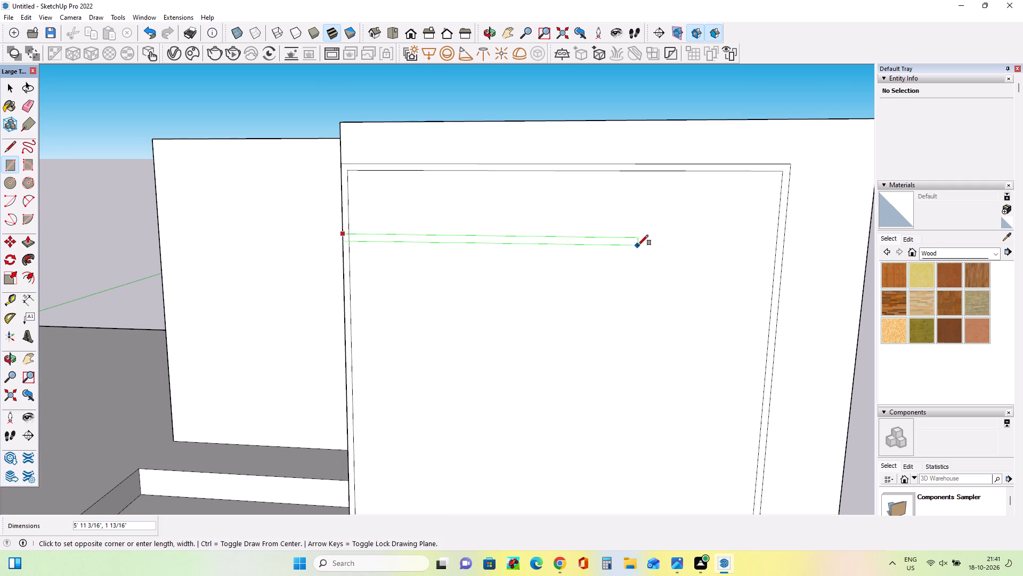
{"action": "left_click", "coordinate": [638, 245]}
Examine the ground-floor window, entrance and stair area in the reference image.
{"action": "scroll", "coordinate": [630, 238], "scroll_direction": "down", "scroll_amount": 4}
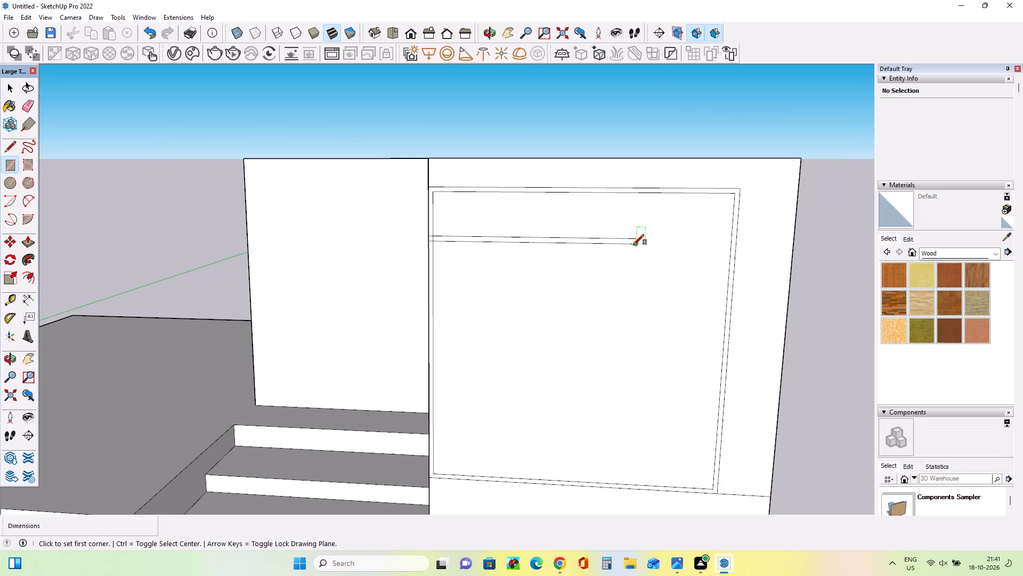
{"action": "scroll", "coordinate": [634, 245], "scroll_direction": "down", "scroll_amount": 13}
{"action": "scroll", "coordinate": [225, 300], "scroll_direction": "up", "scroll_amount": 10}
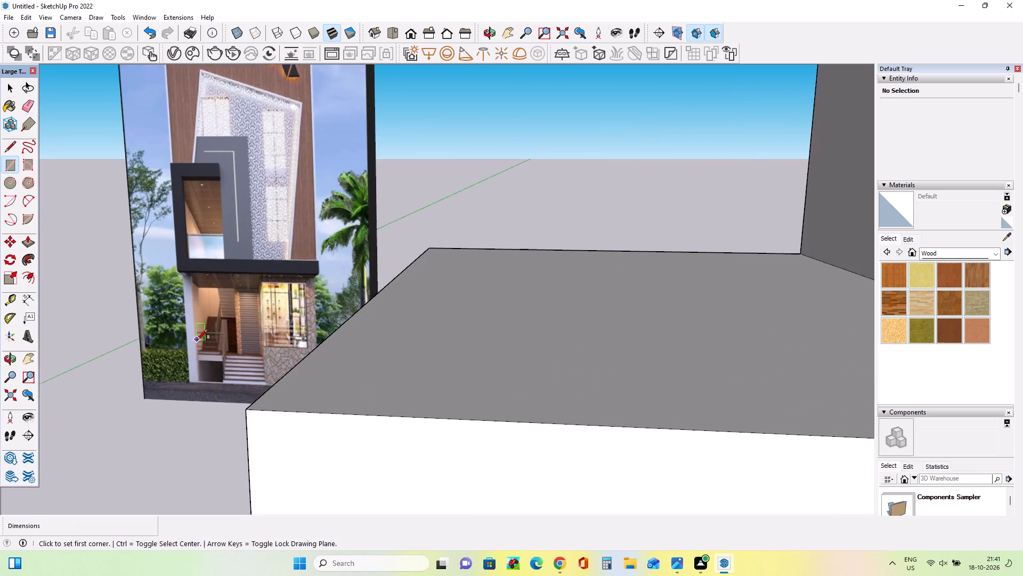
{"action": "scroll", "coordinate": [197, 340], "scroll_direction": "up", "scroll_amount": 5}
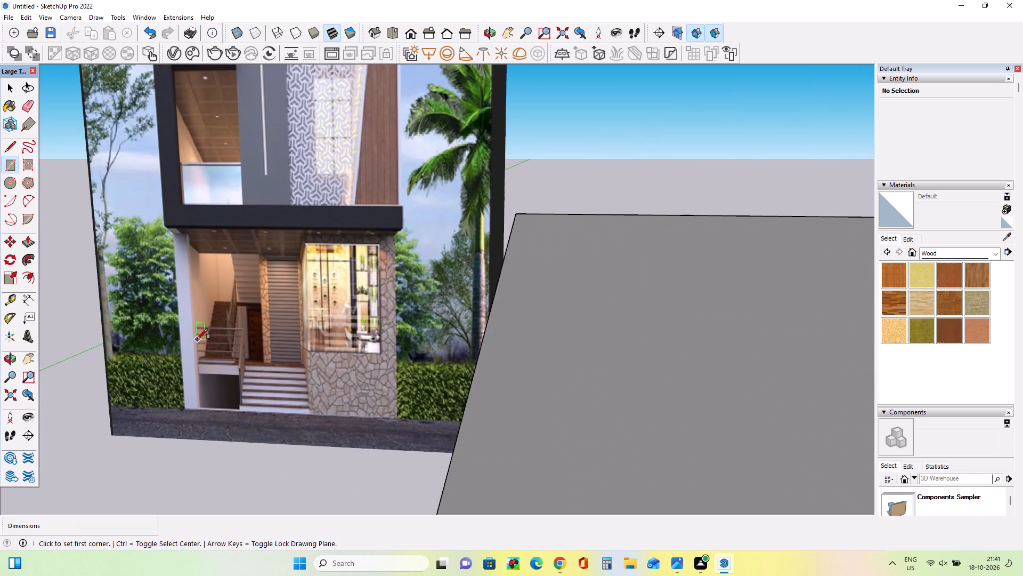
{"action": "scroll", "coordinate": [197, 337], "scroll_direction": "down", "scroll_amount": 9}
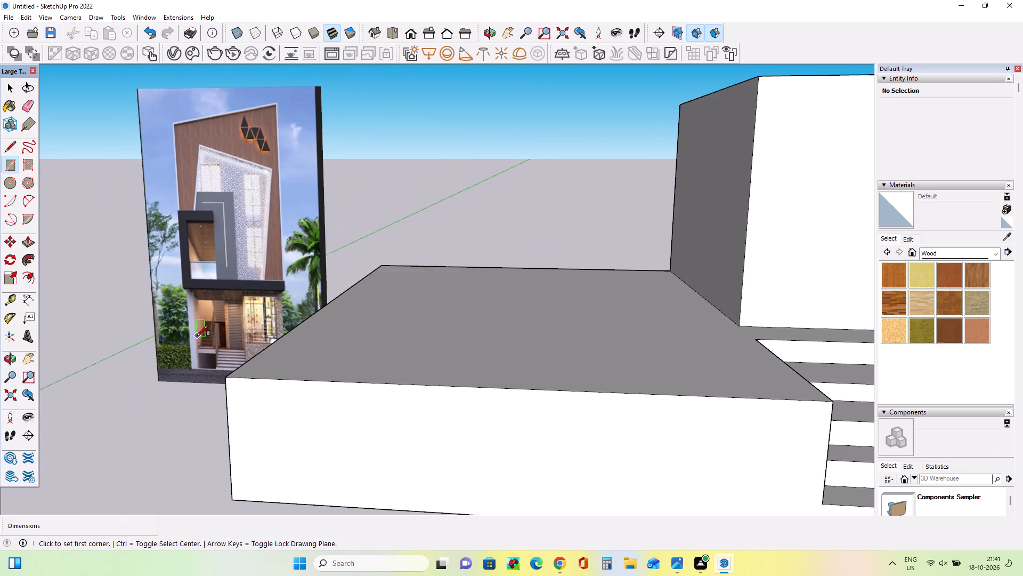
{"action": "scroll", "coordinate": [197, 336], "scroll_direction": "down", "scroll_amount": 7}
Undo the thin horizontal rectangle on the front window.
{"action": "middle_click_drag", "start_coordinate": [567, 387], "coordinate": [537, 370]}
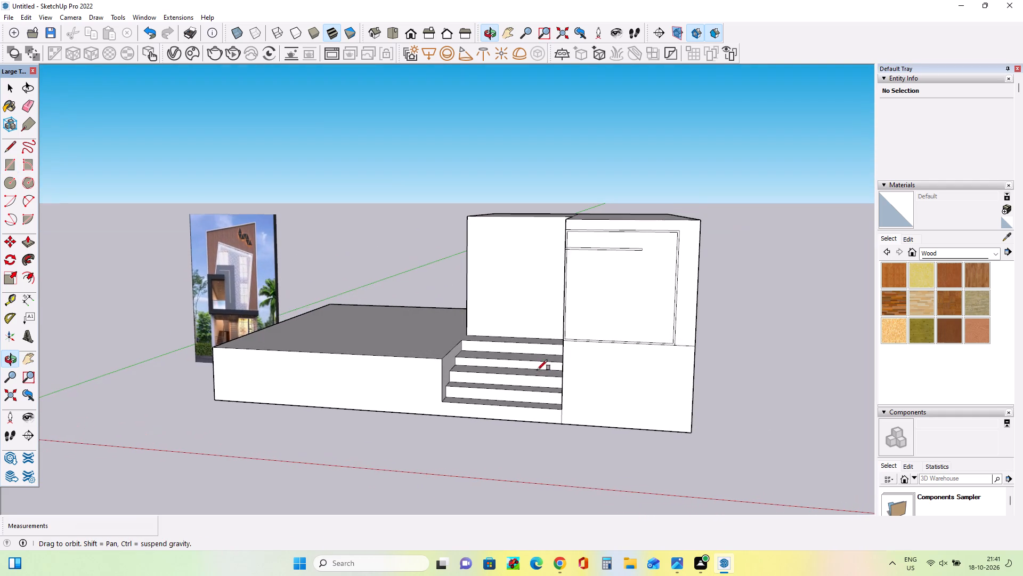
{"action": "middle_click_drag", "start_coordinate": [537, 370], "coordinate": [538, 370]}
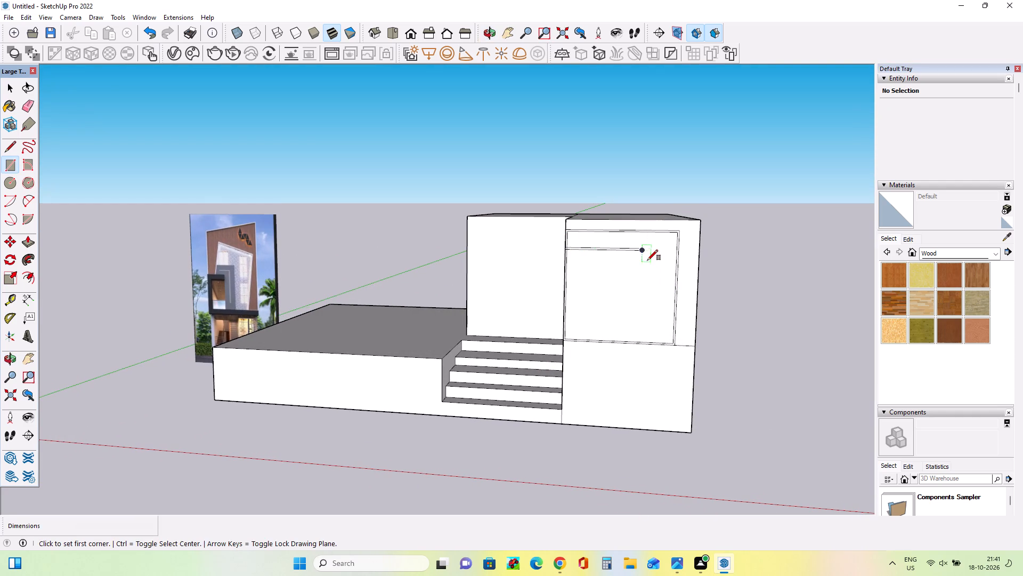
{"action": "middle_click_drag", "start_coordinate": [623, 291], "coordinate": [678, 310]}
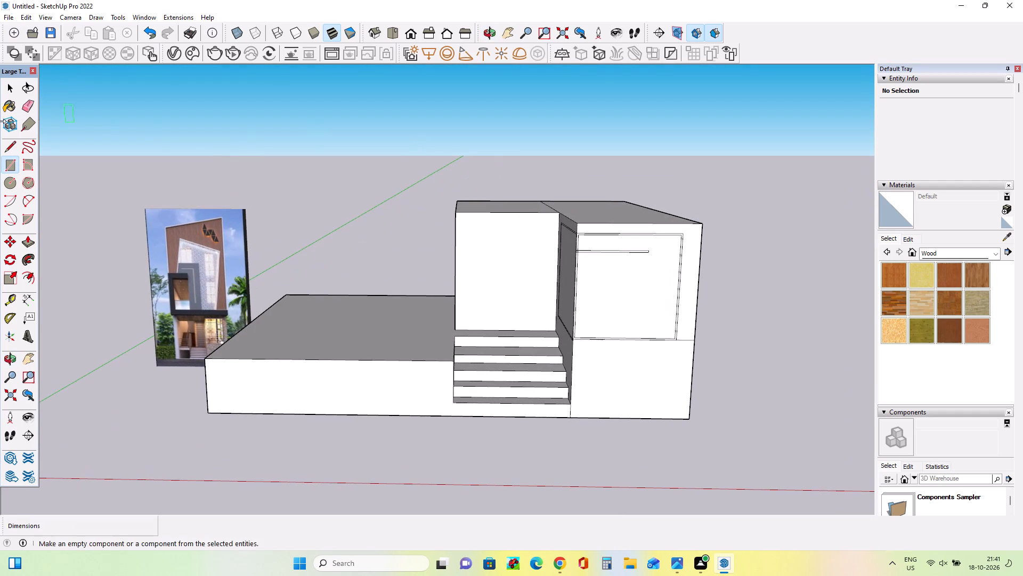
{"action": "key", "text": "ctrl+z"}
Paint the front and stair-side panes of the corner shop window with Translucent Glass Gray from Glass and Mirrors.
{"action": "middle_click_drag", "start_coordinate": [580, 318], "coordinate": [562, 311]}
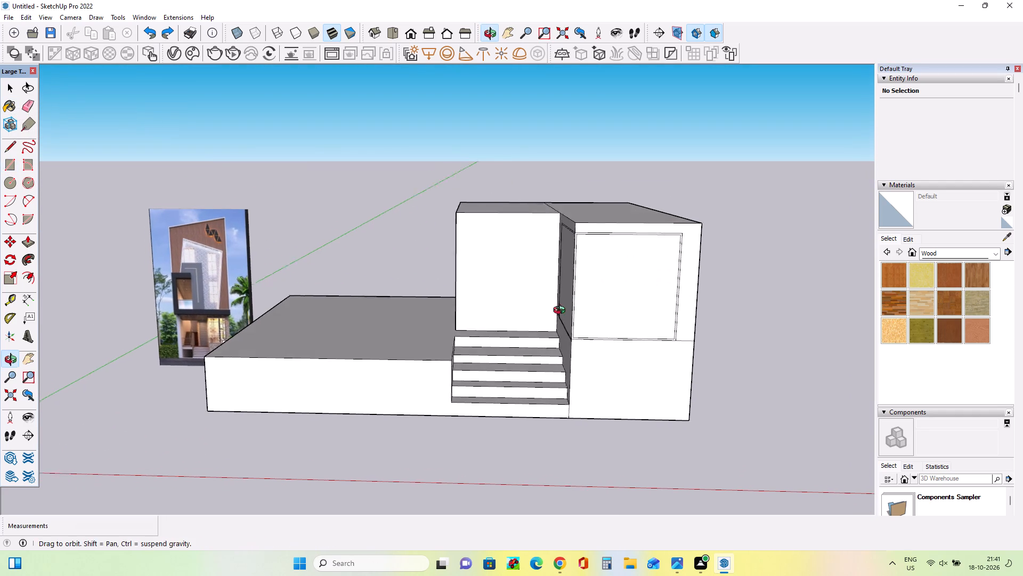
{"action": "middle_click_drag", "start_coordinate": [562, 311], "coordinate": [555, 305]}
{"action": "left_click", "coordinate": [961, 254]}
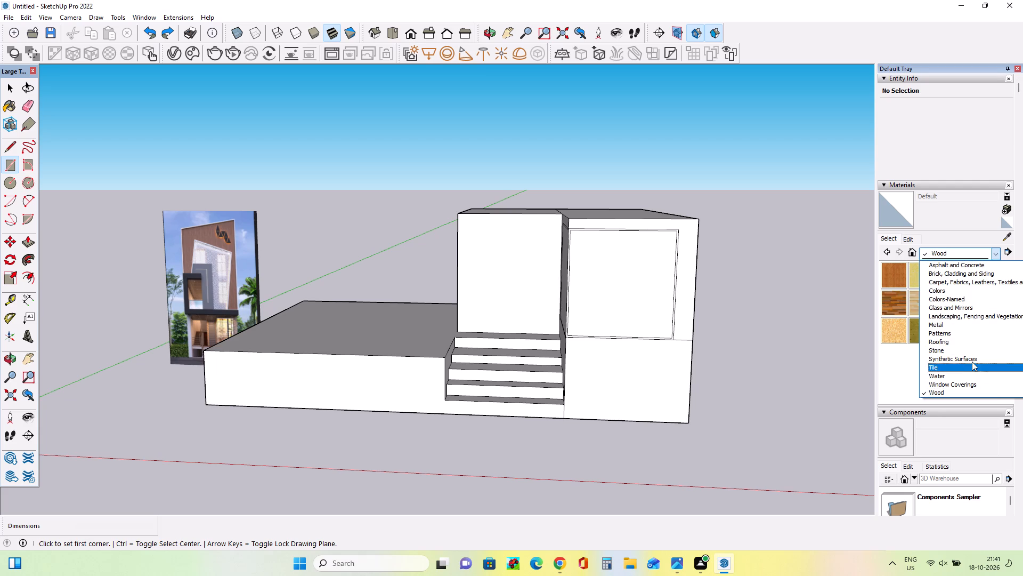
{"action": "left_click", "coordinate": [958, 309]}
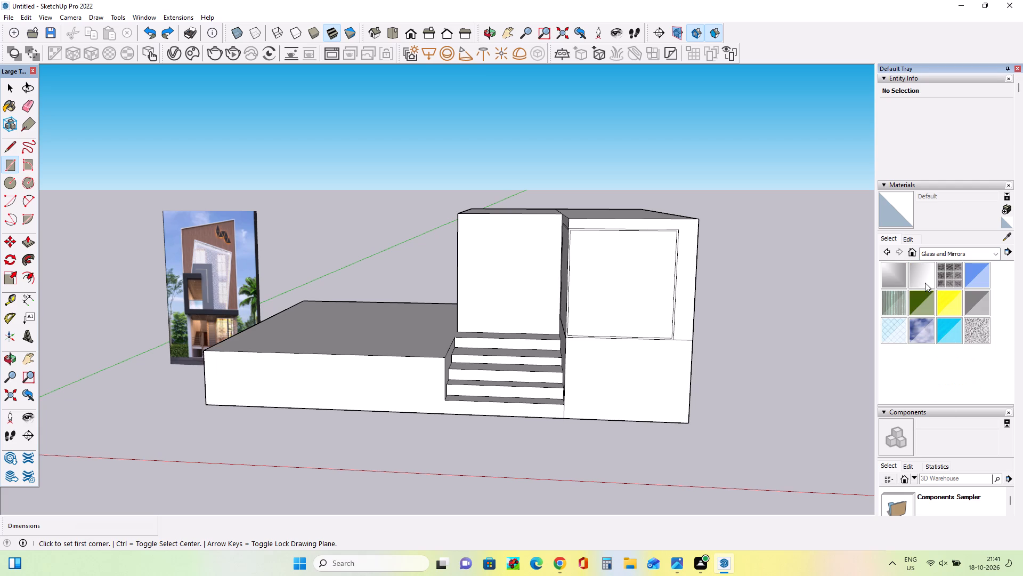
{"action": "left_click", "coordinate": [986, 299]}
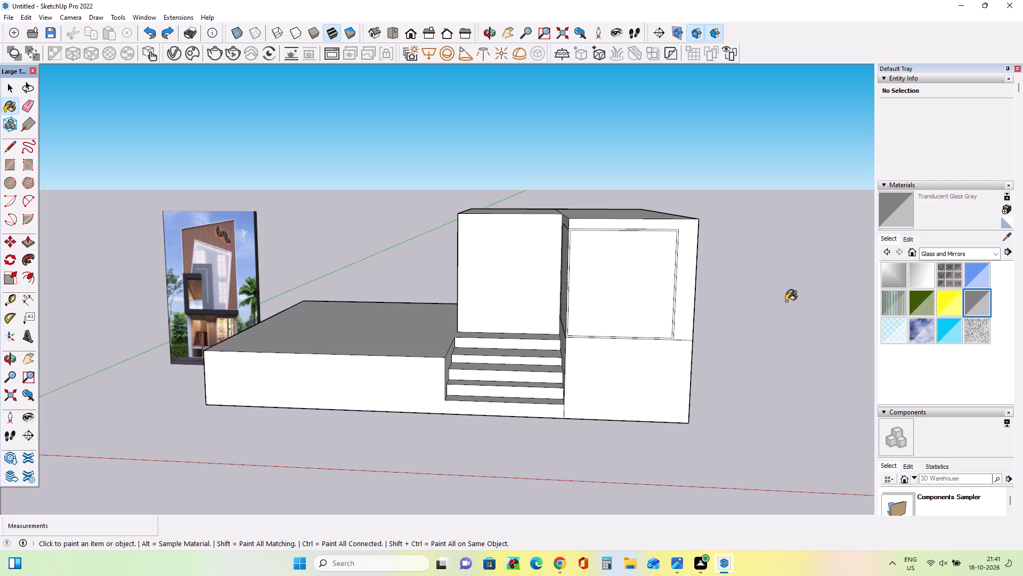
{"action": "left_click", "coordinate": [615, 294]}
{"action": "middle_click_drag", "start_coordinate": [600, 311], "coordinate": [782, 336]}
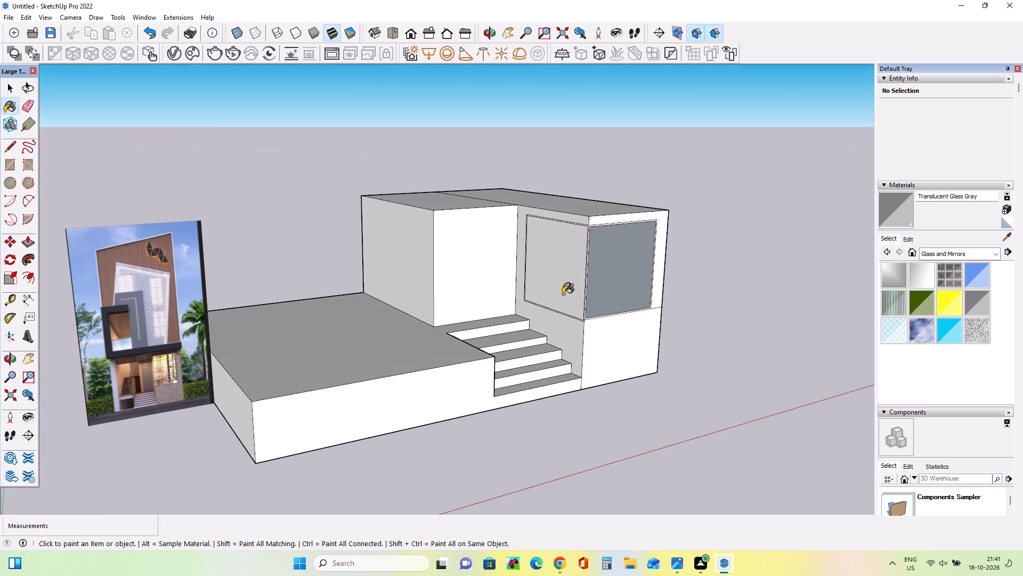
{"action": "left_click", "coordinate": [563, 294]}
Examine the glazed corner window from several angles and compare the entrance area with the reference image.
{"action": "middle_click_drag", "start_coordinate": [644, 287], "coordinate": [433, 275]}
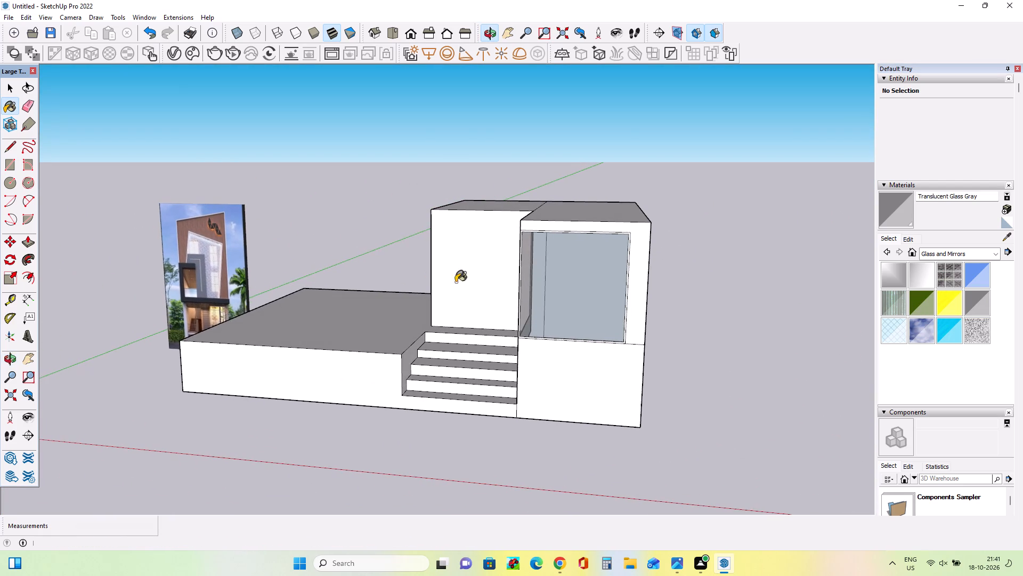
{"action": "middle_click_drag", "start_coordinate": [702, 316], "coordinate": [858, 371]}
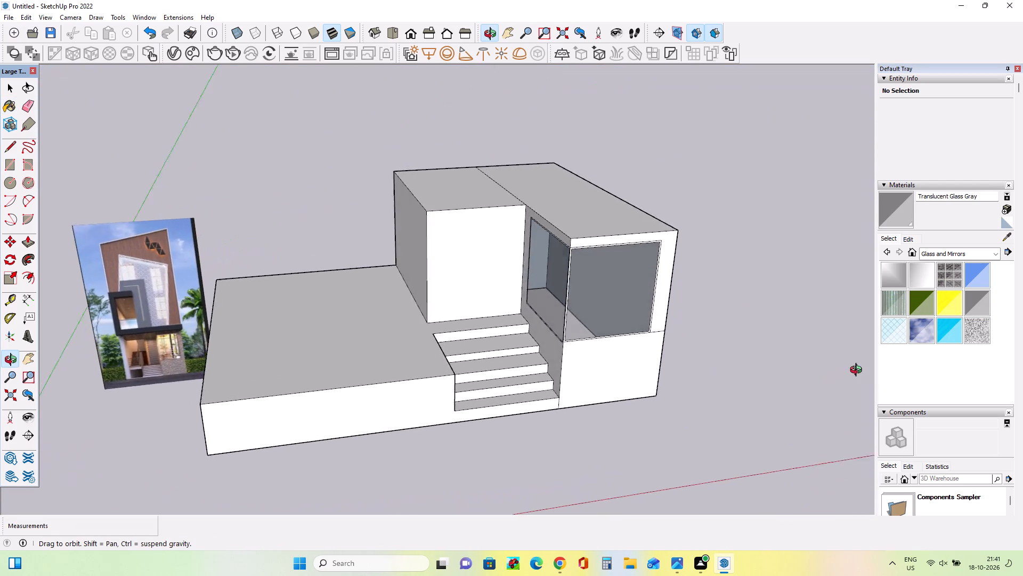
{"action": "middle_click_drag", "start_coordinate": [858, 371], "coordinate": [667, 307]}
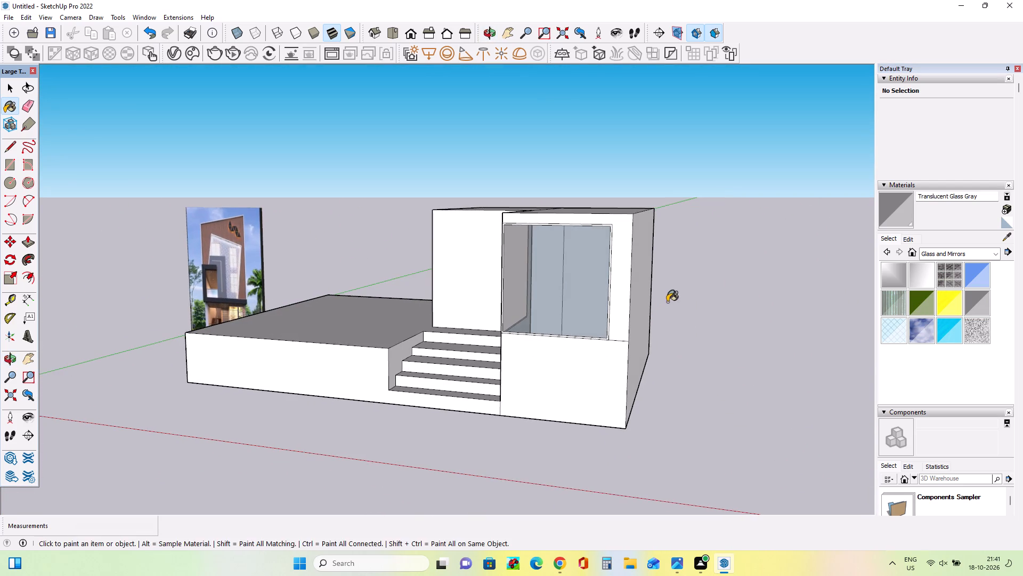
{"action": "middle_click_drag", "start_coordinate": [667, 301], "coordinate": [738, 320]}
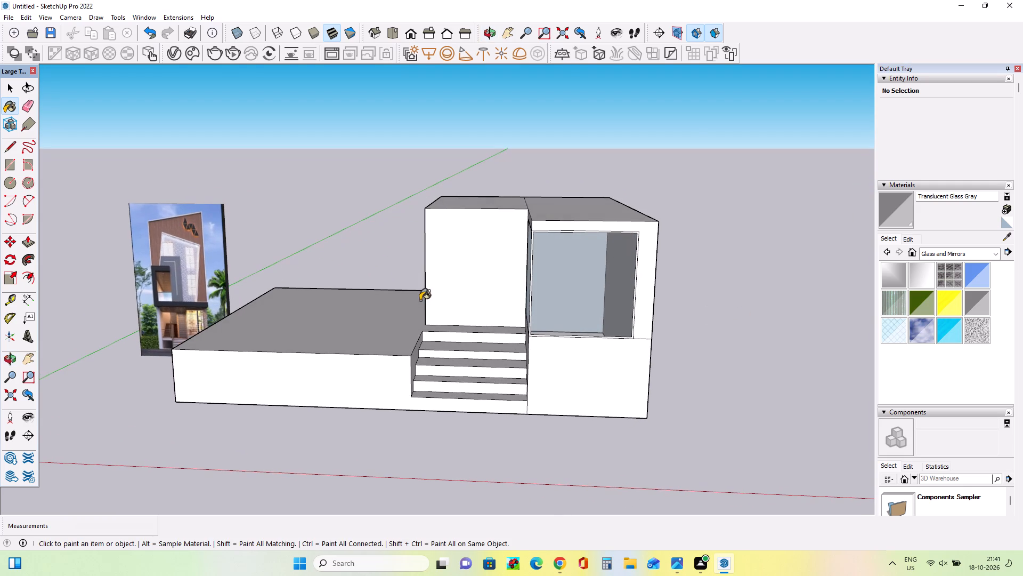
{"action": "scroll", "coordinate": [420, 299], "scroll_direction": "up", "scroll_amount": 3}
{"action": "middle_click_drag", "start_coordinate": [443, 297], "coordinate": [496, 319]}
{"action": "scroll", "coordinate": [496, 319], "scroll_direction": "down", "scroll_amount": 4}
{"action": "scroll", "coordinate": [172, 354], "scroll_direction": "up", "scroll_amount": 11}
{"action": "scroll", "coordinate": [158, 356], "scroll_direction": "down", "scroll_amount": 9}
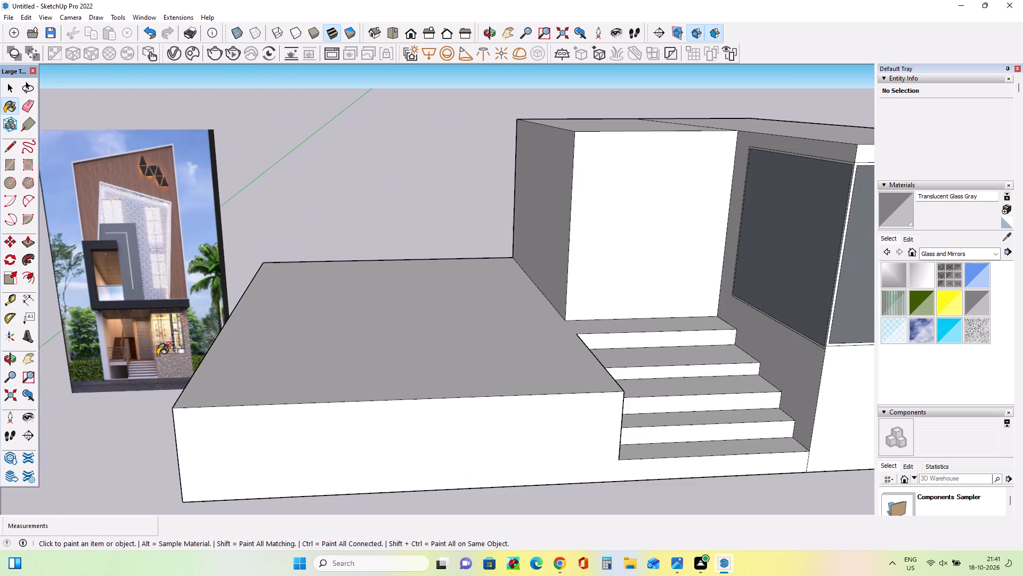
{"action": "scroll", "coordinate": [159, 355], "scroll_direction": "down", "scroll_amount": 4}
{"action": "middle_click_drag", "start_coordinate": [547, 331], "coordinate": [493, 319]}
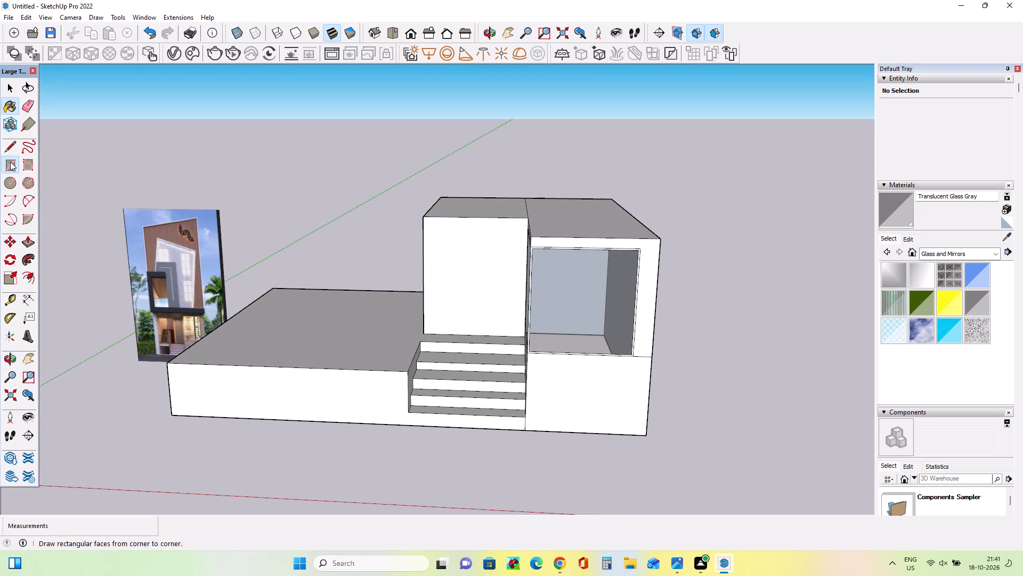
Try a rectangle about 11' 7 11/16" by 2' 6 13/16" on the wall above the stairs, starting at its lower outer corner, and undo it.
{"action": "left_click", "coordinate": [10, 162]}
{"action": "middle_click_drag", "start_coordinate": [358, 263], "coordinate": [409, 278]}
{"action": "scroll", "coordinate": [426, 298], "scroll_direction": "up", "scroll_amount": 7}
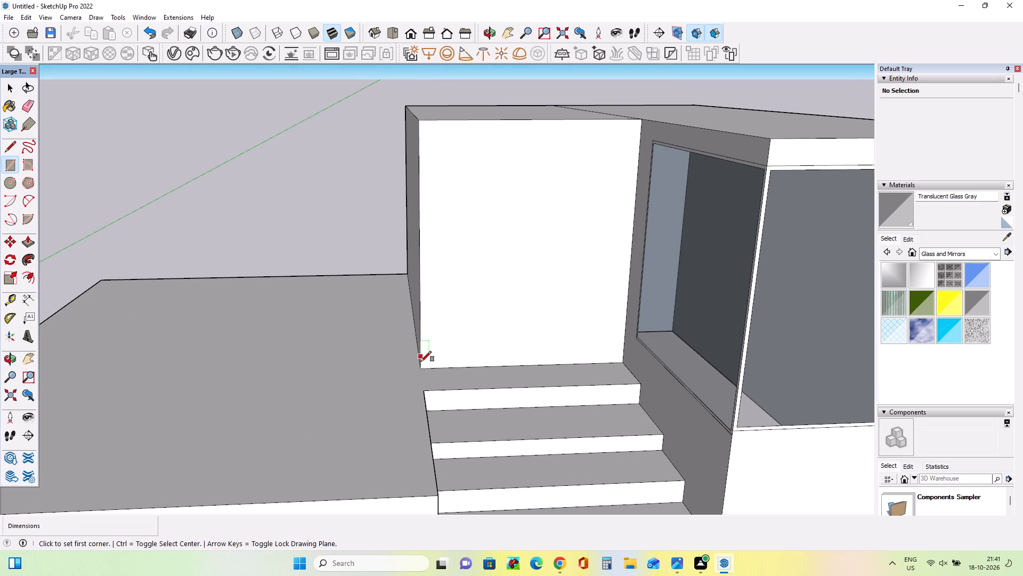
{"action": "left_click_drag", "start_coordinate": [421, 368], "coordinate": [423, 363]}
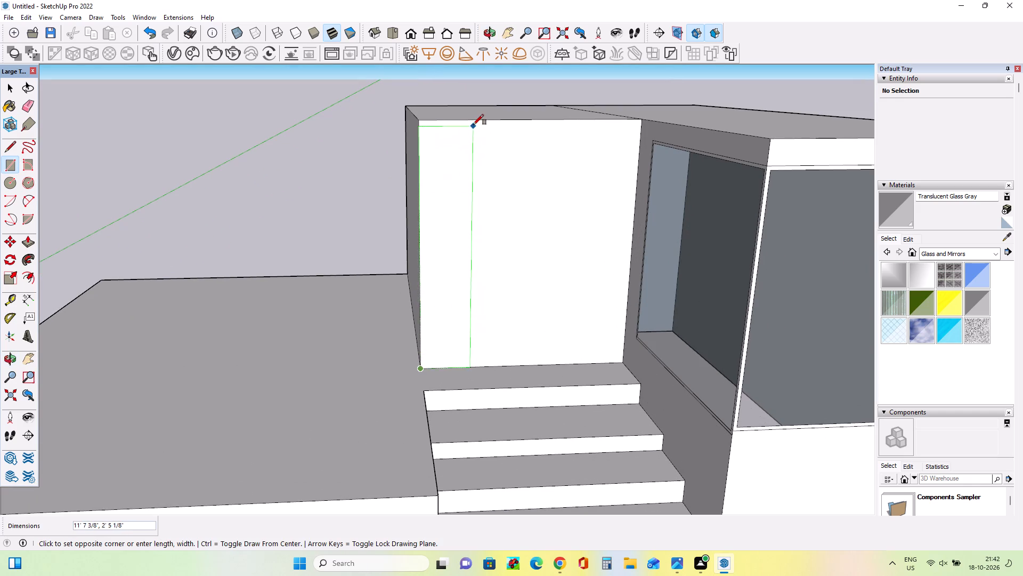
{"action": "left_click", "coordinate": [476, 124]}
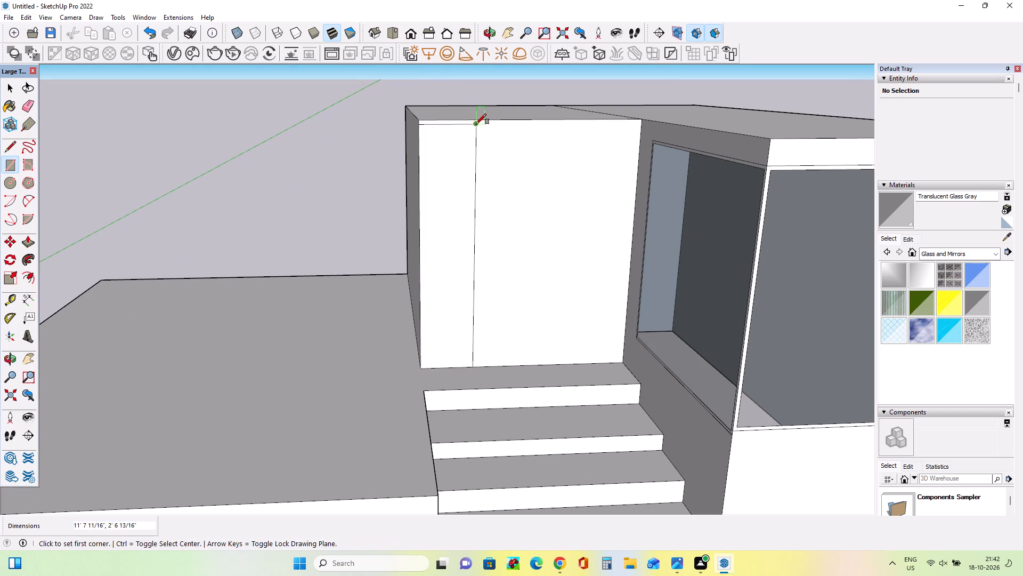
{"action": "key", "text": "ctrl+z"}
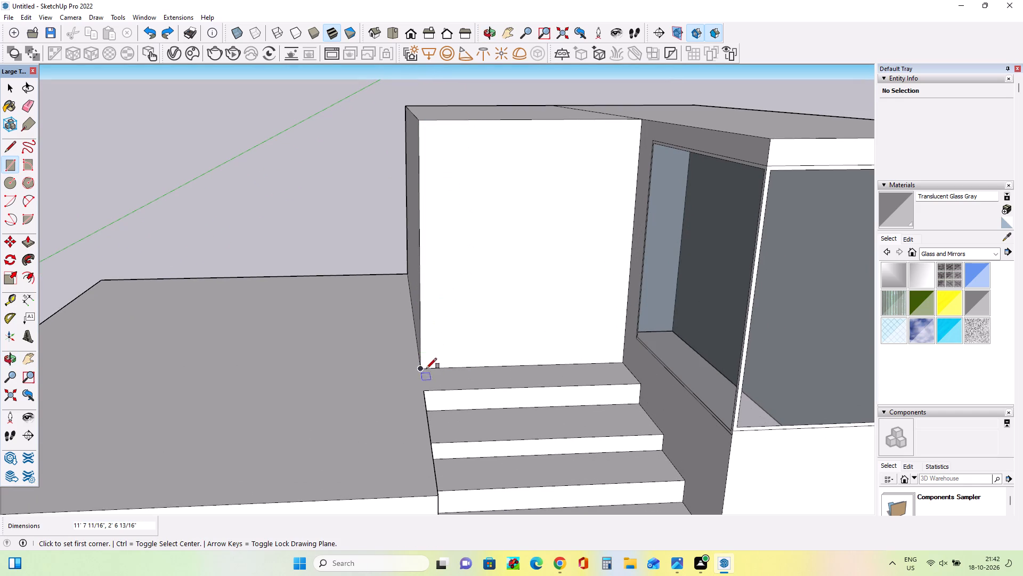
Draw full-height 11' 9 15/16" strips on the wall above the stairs, about 2' 4" wide at the outer edge and 11" wide at the window side.
{"action": "left_click", "coordinate": [423, 367]}
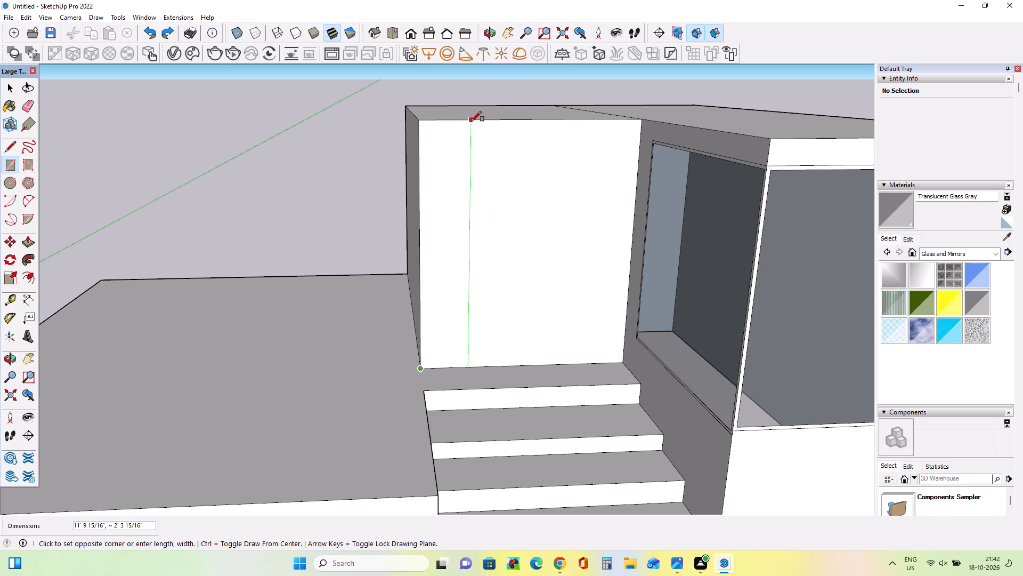
{"action": "left_click", "coordinate": [471, 122]}
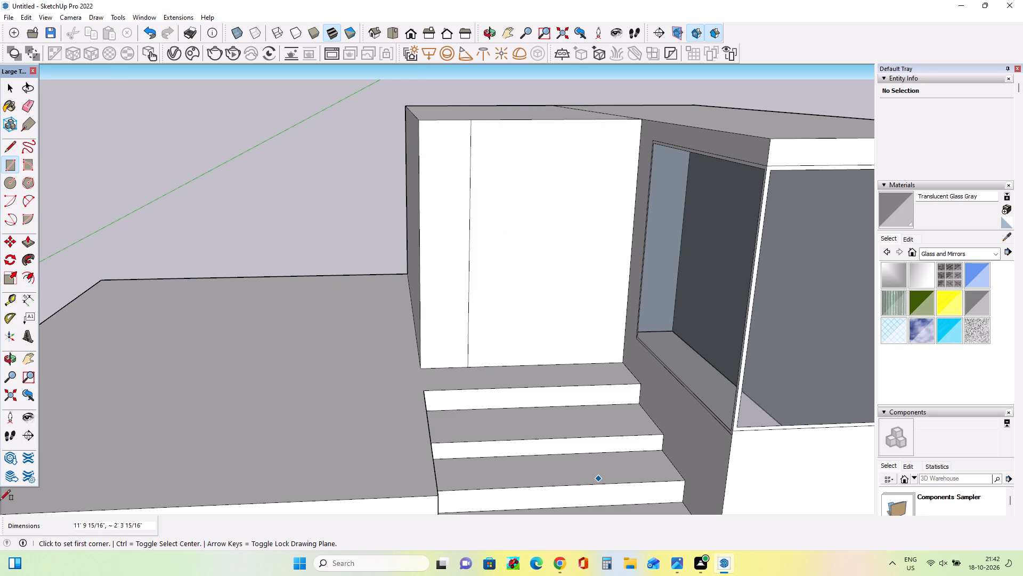
{"action": "left_click", "coordinate": [646, 117]}
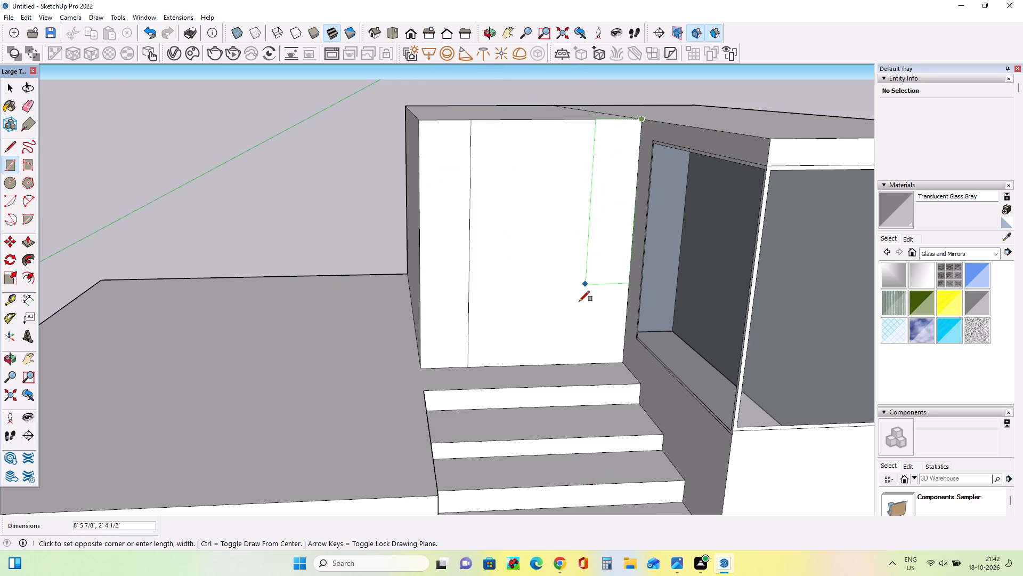
{"action": "left_click", "coordinate": [603, 365]}
Paint the middle panel of the wall above the stairs with Cladding Siding White from Brick, Cladding and Siding.
{"action": "middle_click_drag", "start_coordinate": [436, 314], "coordinate": [349, 273]}
{"action": "scroll", "coordinate": [349, 273], "scroll_direction": "down", "scroll_amount": 5}
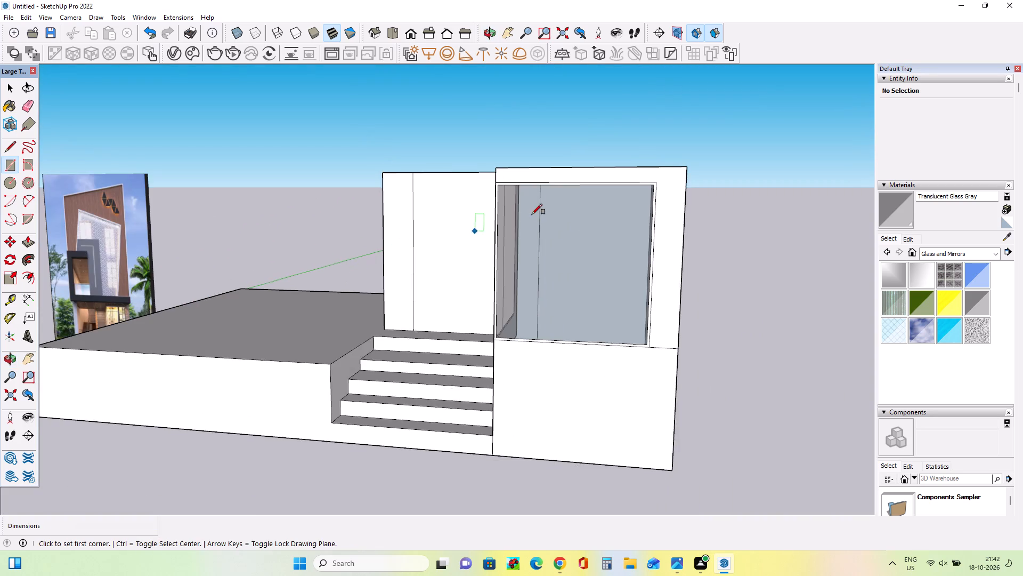
{"action": "middle_click_drag", "start_coordinate": [542, 216], "coordinate": [643, 266]}
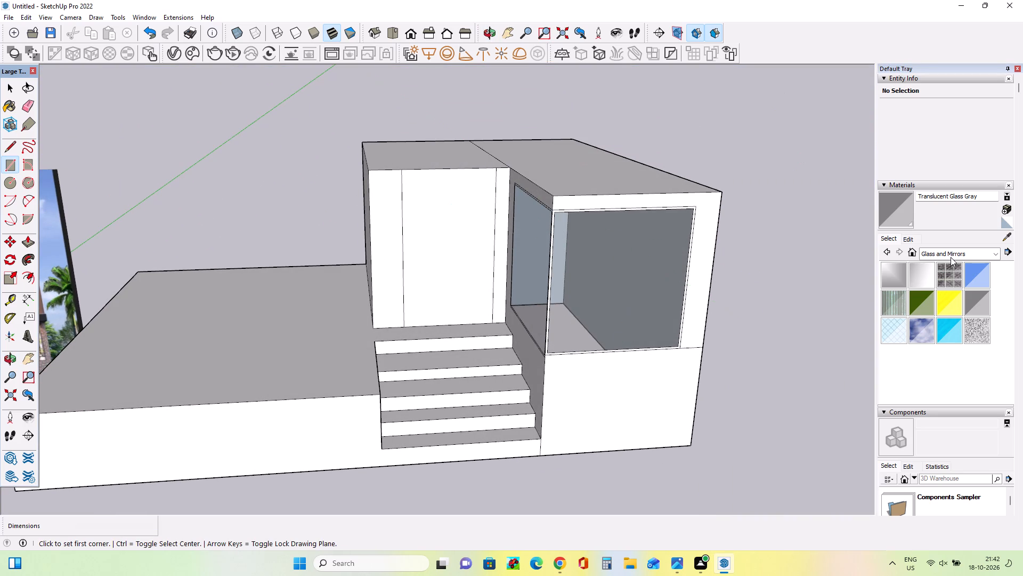
{"action": "left_click", "coordinate": [951, 257]}
{"action": "left_click", "coordinate": [955, 273]}
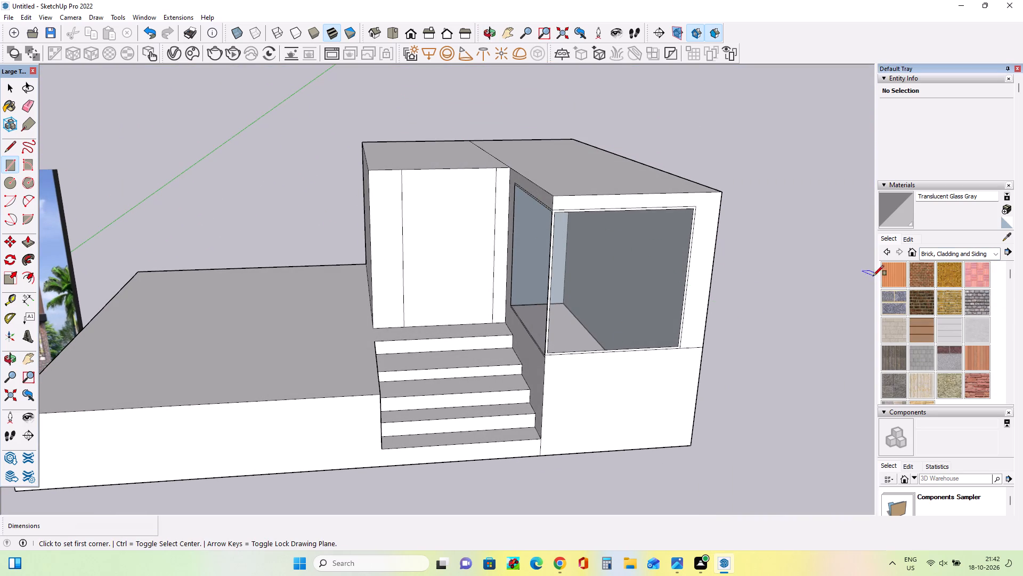
{"action": "scroll", "coordinate": [918, 371], "scroll_direction": "down", "scroll_amount": 5}
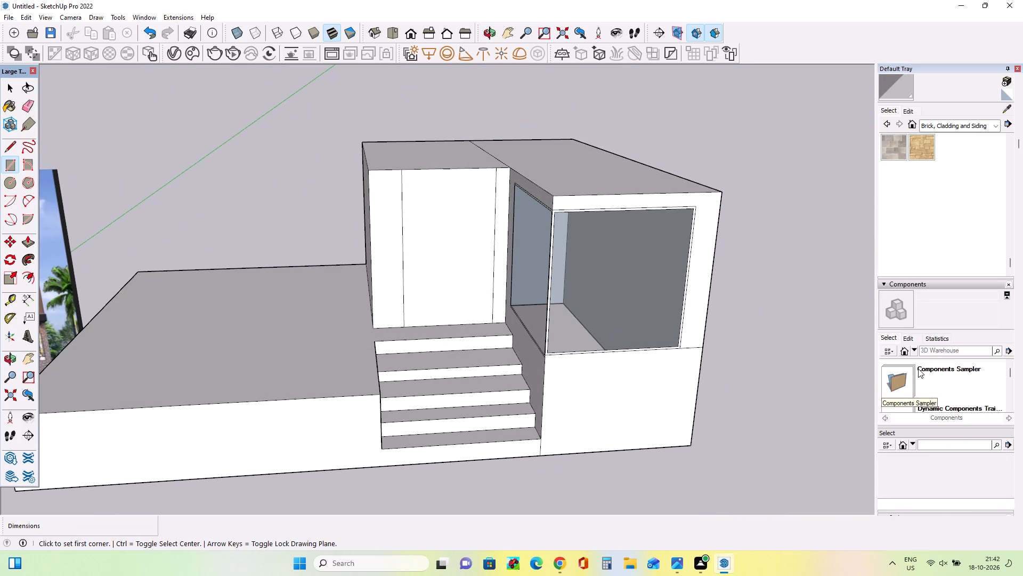
{"action": "scroll", "coordinate": [938, 198], "scroll_direction": "up", "scroll_amount": 3}
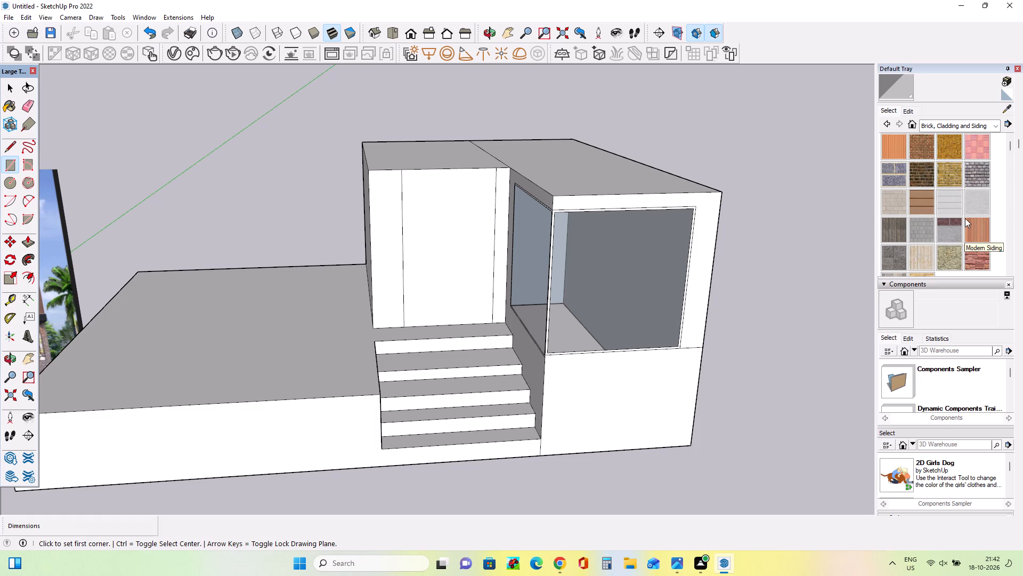
{"action": "scroll", "coordinate": [965, 218], "scroll_direction": "up", "scroll_amount": 2}
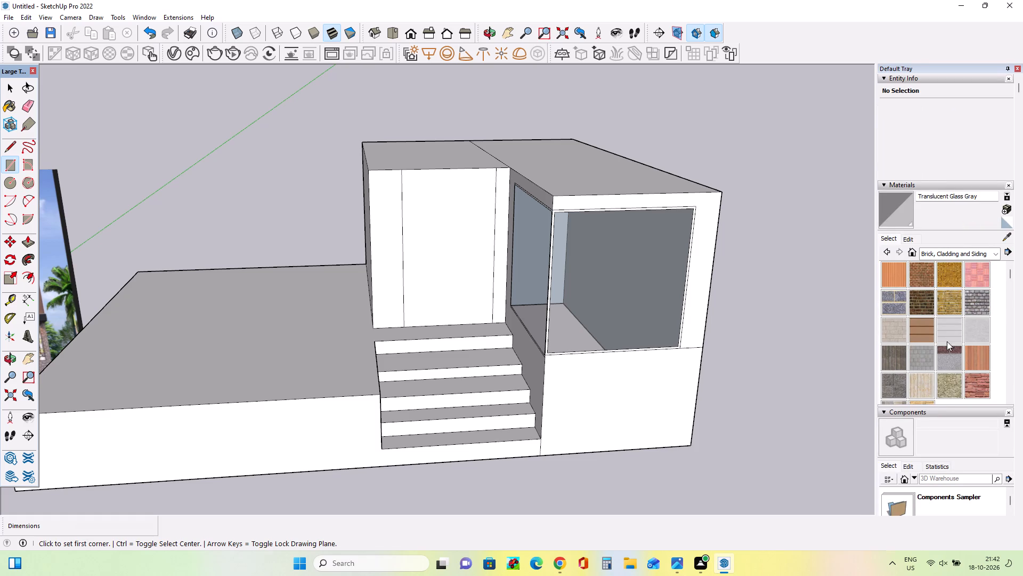
{"action": "left_click", "coordinate": [974, 330]}
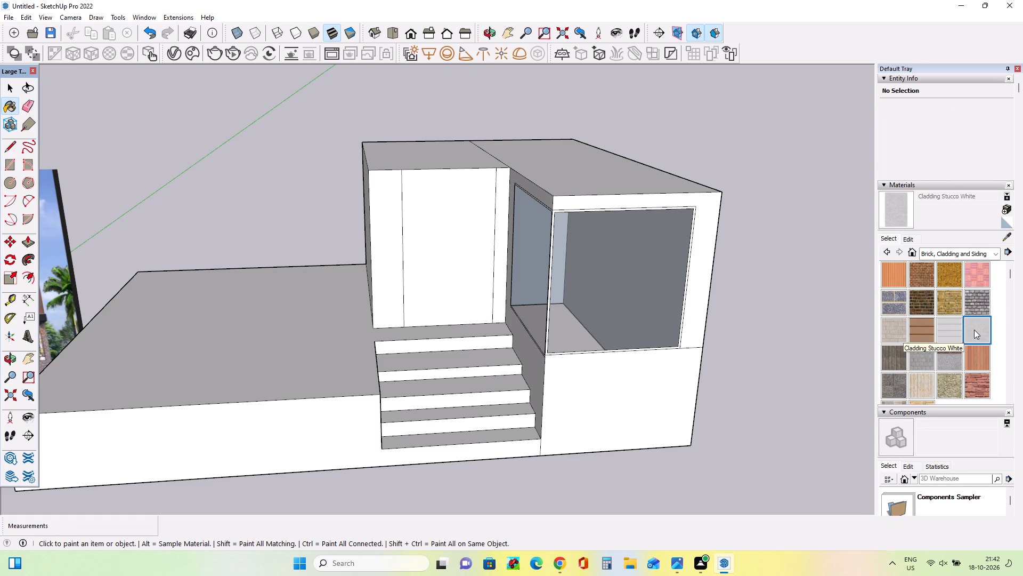
{"action": "left_click", "coordinate": [948, 331]}
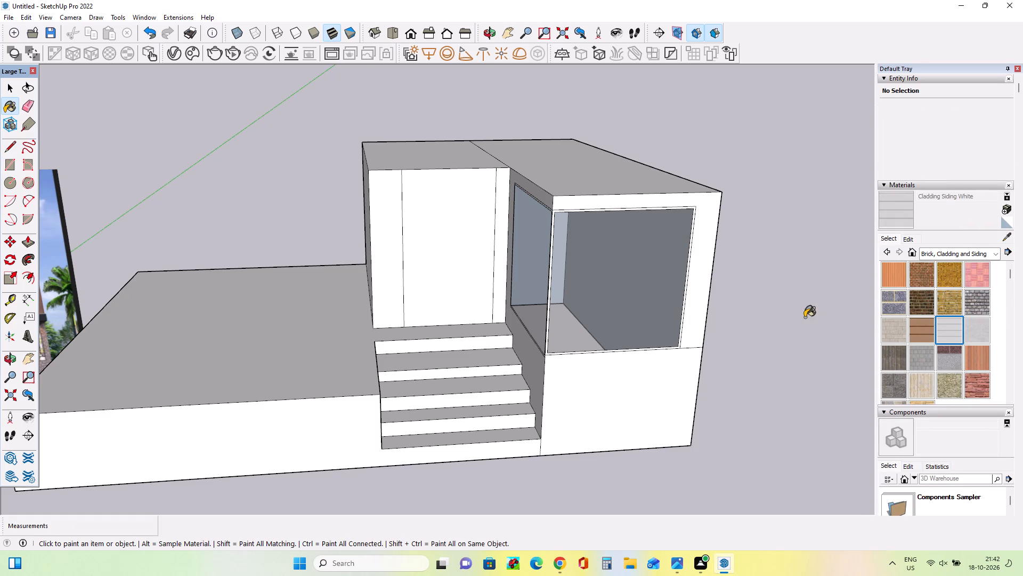
{"action": "left_click", "coordinate": [459, 250]}
Examine the clad entrance panel and look through the Brick, Cladding and Siding materials for alternatives.
{"action": "middle_click_drag", "start_coordinate": [488, 259], "coordinate": [435, 270]}
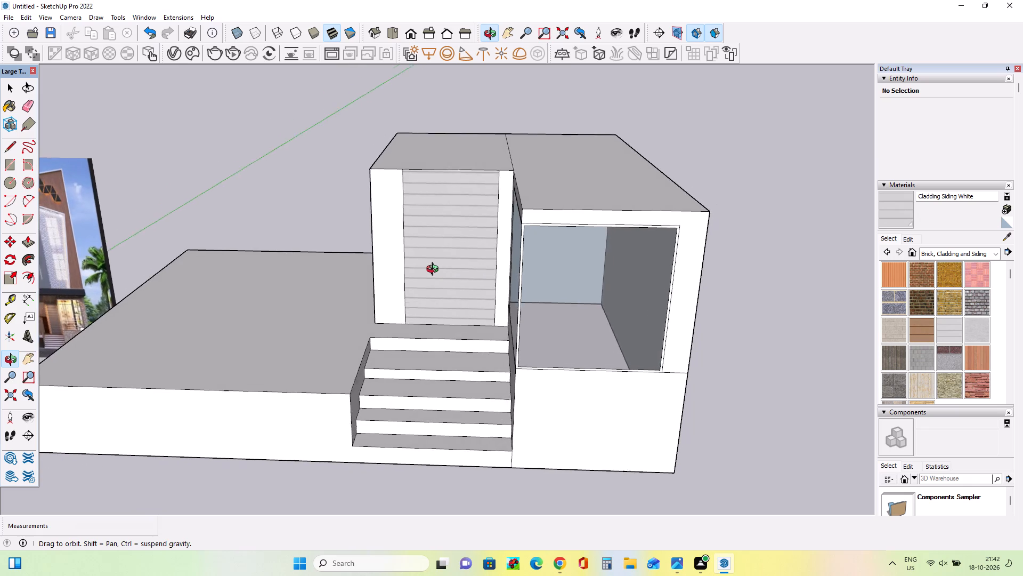
{"action": "middle_click_drag", "start_coordinate": [435, 270], "coordinate": [437, 265]}
{"action": "scroll", "coordinate": [440, 265], "scroll_direction": "down", "scroll_amount": 1}
{"action": "scroll", "coordinate": [489, 266], "scroll_direction": "down", "scroll_amount": 2}
{"action": "scroll", "coordinate": [425, 271], "scroll_direction": "up", "scroll_amount": 3}
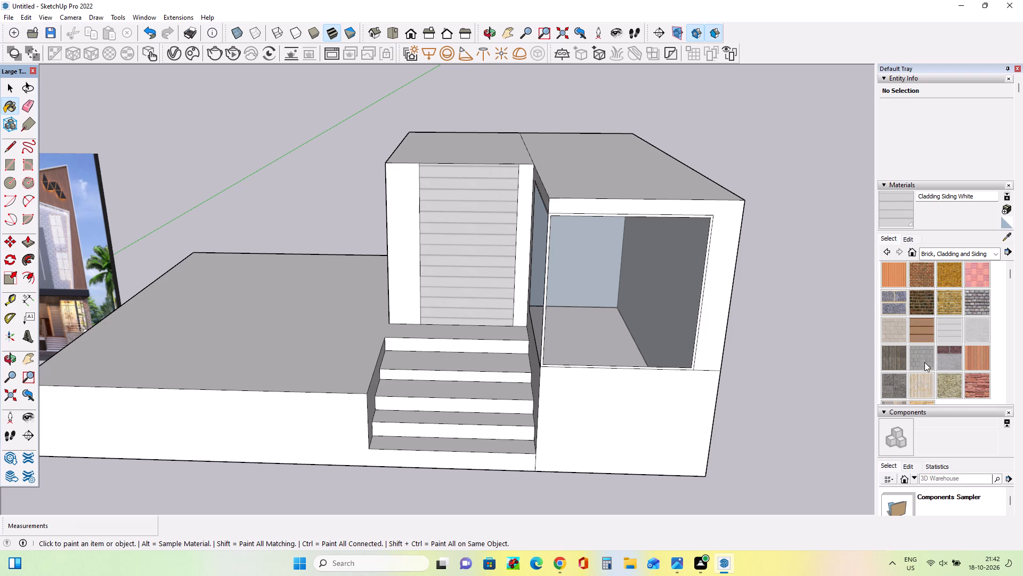
{"action": "scroll", "coordinate": [923, 359], "scroll_direction": "down", "scroll_amount": 2}
{"action": "scroll", "coordinate": [923, 359], "scroll_direction": "up", "scroll_amount": 7}
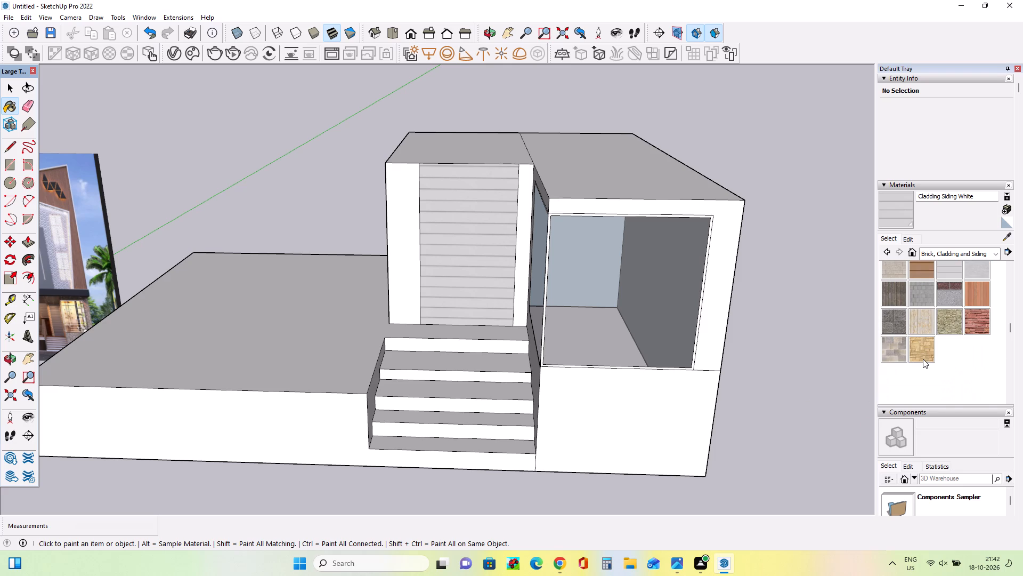
{"action": "scroll", "coordinate": [923, 359], "scroll_direction": "up", "scroll_amount": 7}
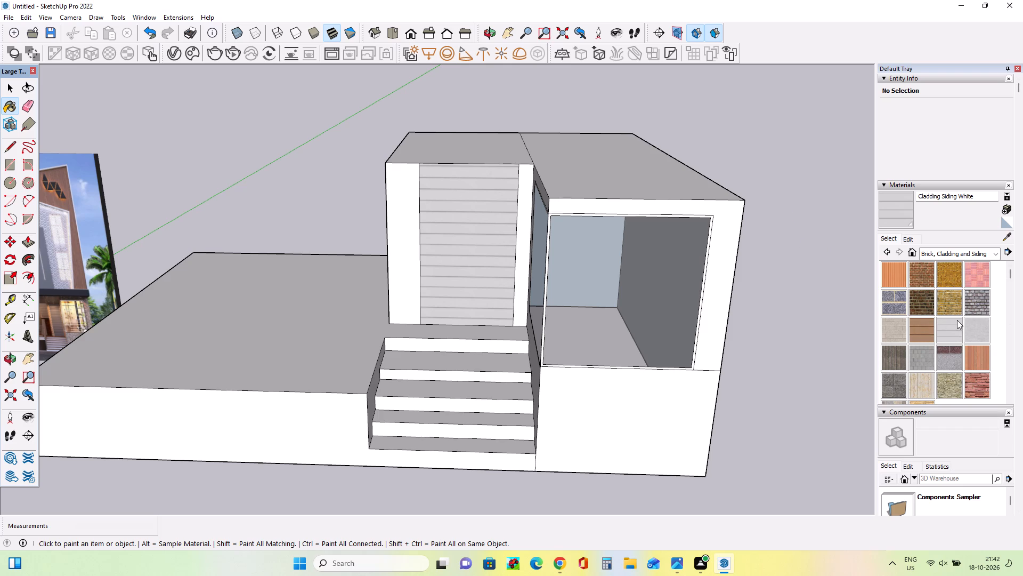
Create a new material from Cladding Siding White with its texture width and height set to 2'.
{"action": "left_click", "coordinate": [1004, 212]}
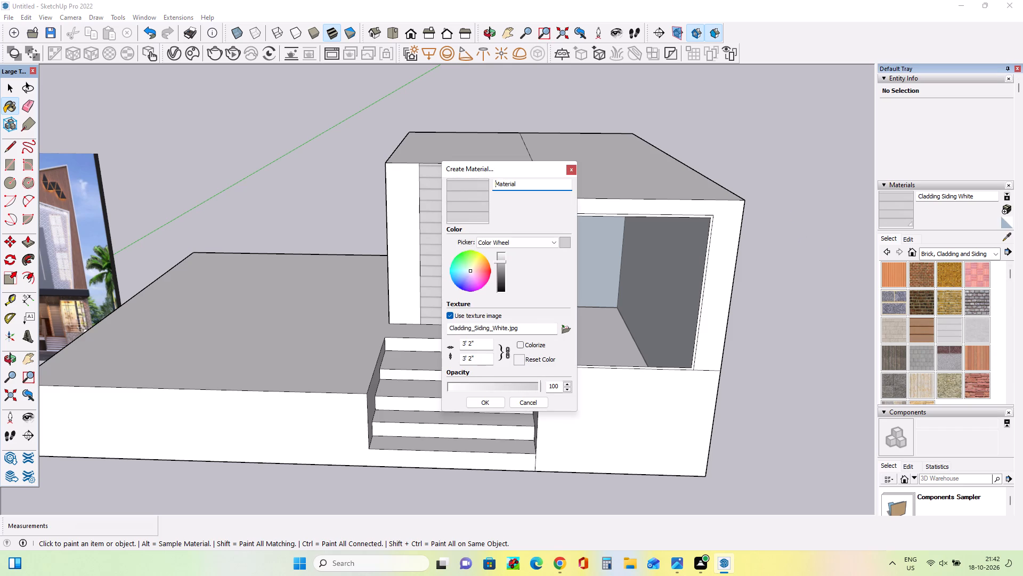
{"action": "left_click", "coordinate": [481, 345]}
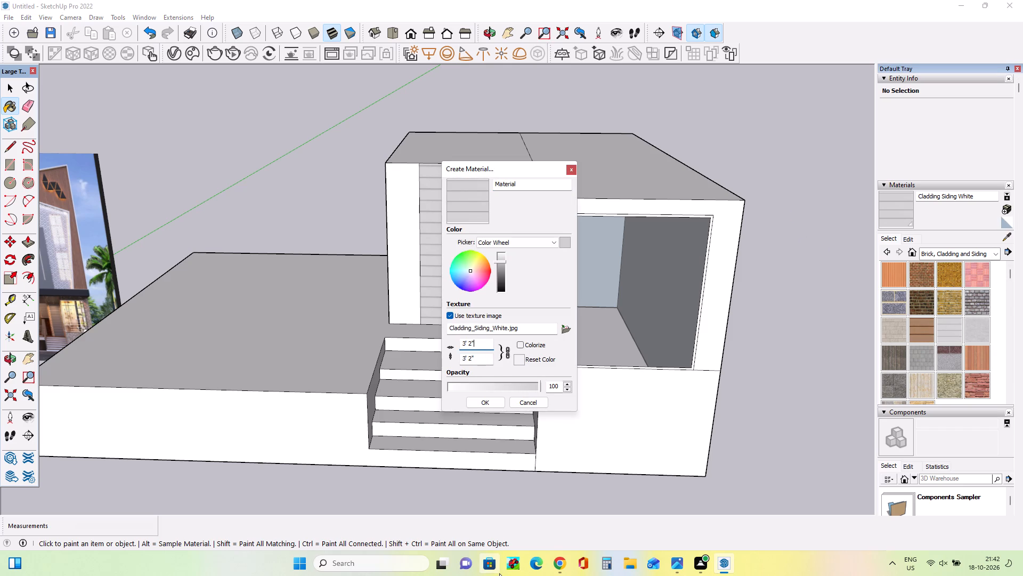
{"action": "key", "text": "BackSpace"}
{"action": "key", "text": "BackSpace"}
{"action": "key", "text": "BackSpace"}
{"action": "key", "text": "BackSpace"}
{"action": "key", "text": "BackSpace"}
{"action": "key", "text": "BackSpace"}
{"action": "key", "text": "BackSpace"}
{"action": "key", "text": "2"}
{"action": "key", "text": "apostrophe"}
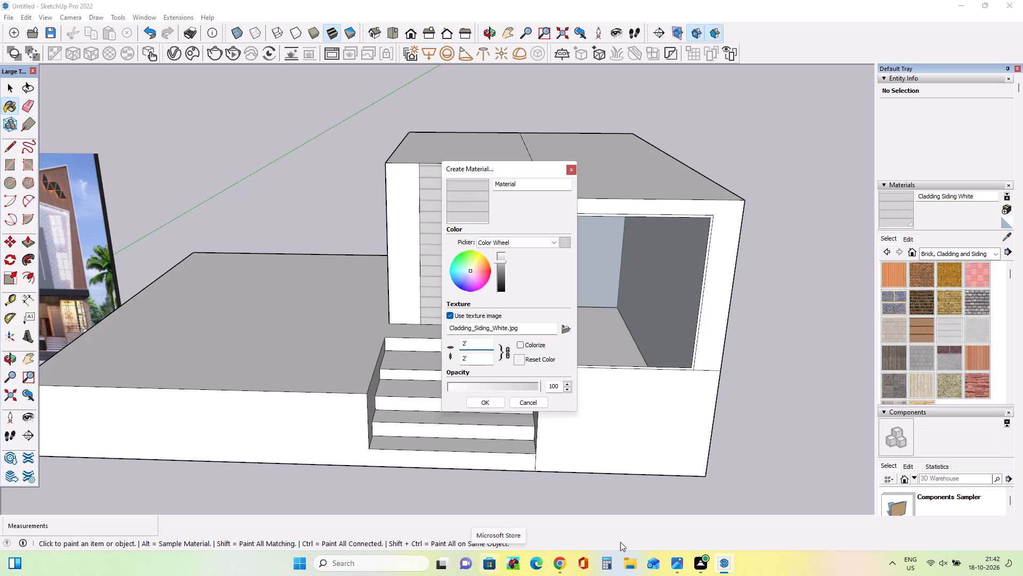
{"action": "left_click", "coordinate": [497, 404]}
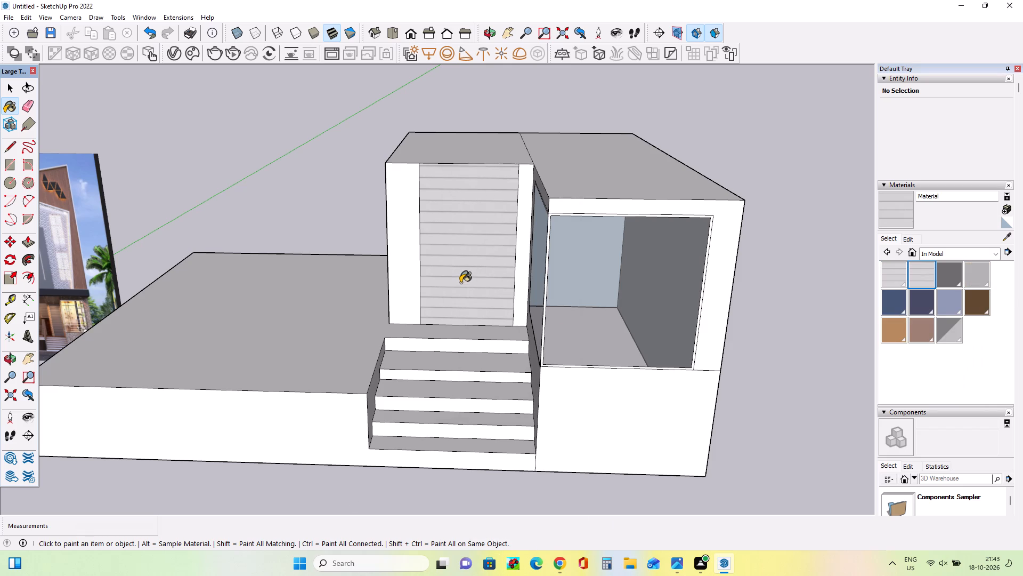
Paint the middle panel of the wall above the stairs with the new siding material.
{"action": "left_click", "coordinate": [460, 283]}
Examine the entrance, stairs and stone-clad wall around the shop window in the reference image.
{"action": "middle_click_drag", "start_coordinate": [503, 300], "coordinate": [543, 345]}
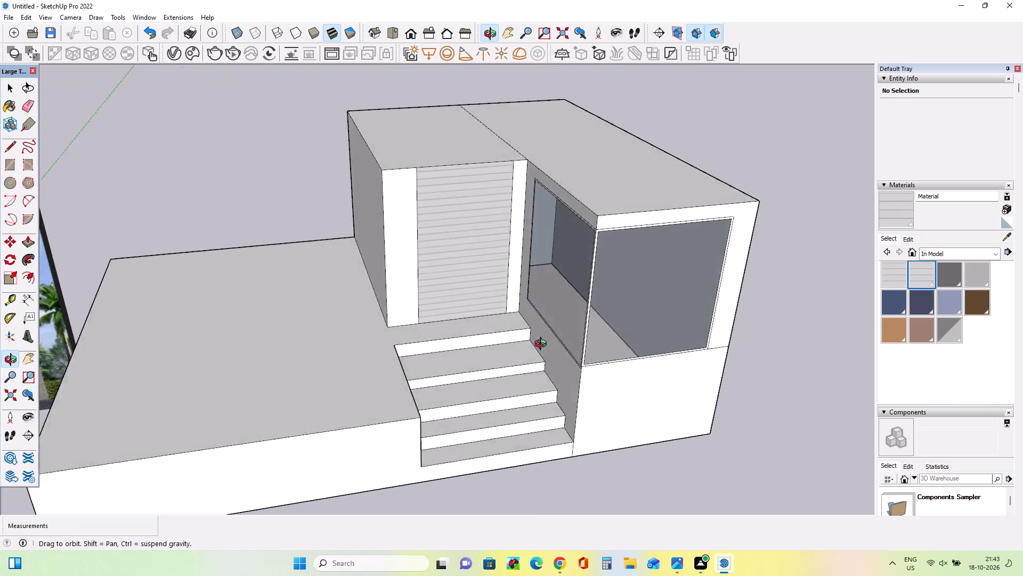
{"action": "middle_click_drag", "start_coordinate": [543, 345], "coordinate": [523, 317]}
{"action": "scroll", "coordinate": [528, 319], "scroll_direction": "down", "scroll_amount": 2}
{"action": "scroll", "coordinate": [117, 317], "scroll_direction": "up", "scroll_amount": 1}
{"action": "scroll", "coordinate": [117, 317], "scroll_direction": "down", "scroll_amount": 1}
{"action": "scroll", "coordinate": [117, 317], "scroll_direction": "up", "scroll_amount": 11}
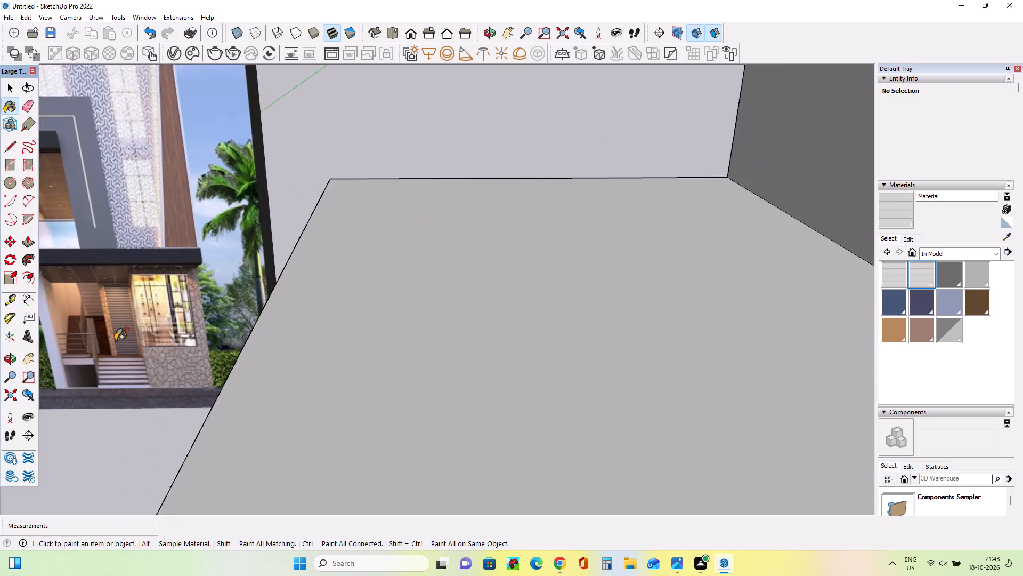
{"action": "scroll", "coordinate": [117, 340], "scroll_direction": "up", "scroll_amount": 14}
{"action": "scroll", "coordinate": [117, 357], "scroll_direction": "down", "scroll_amount": 3}
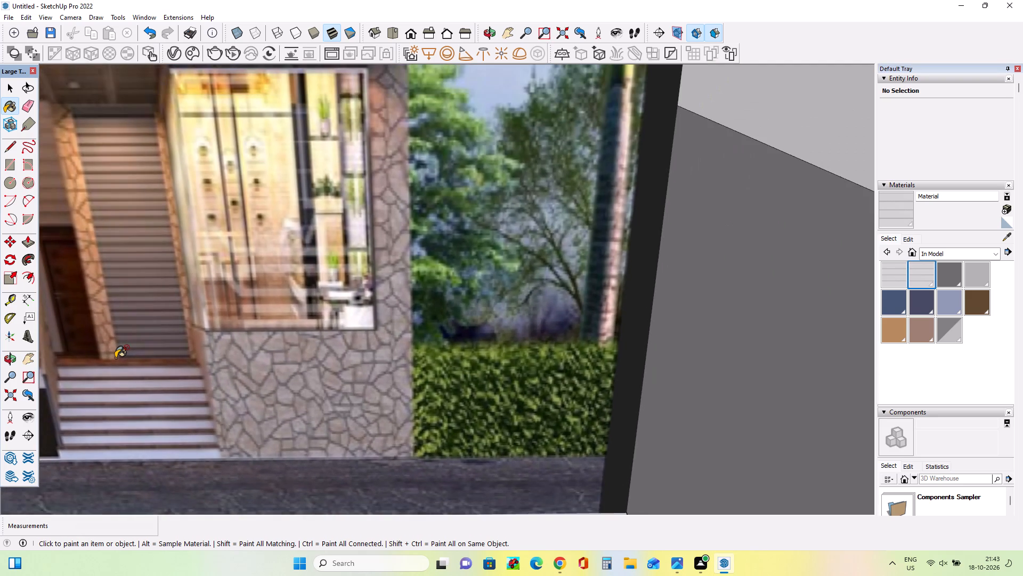
Paint the outer strip of the wall above the stairs with Stone Coursed Rough from Brick, Cladding and Siding.
{"action": "left_click", "coordinate": [949, 256]}
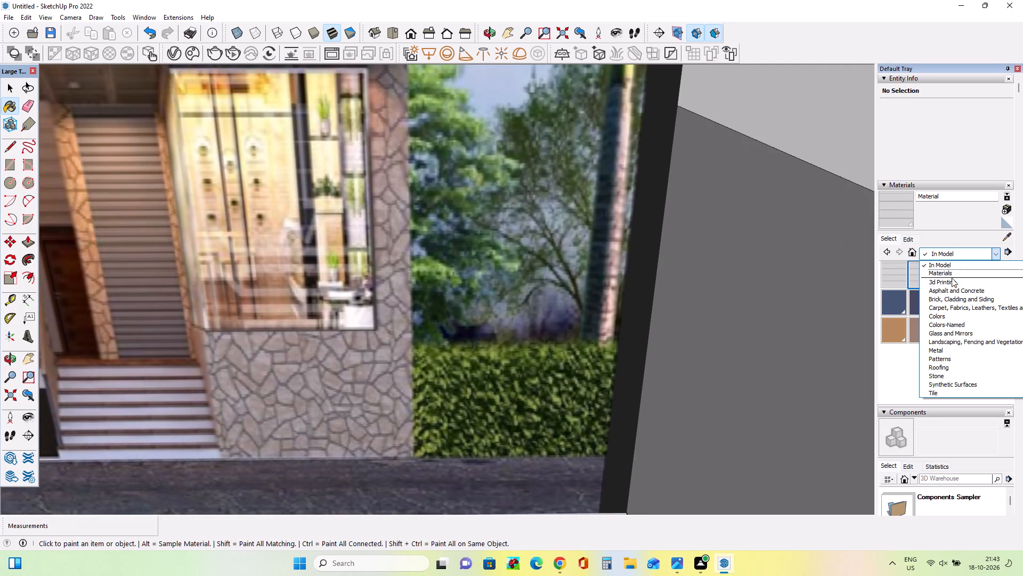
{"action": "left_click", "coordinate": [957, 298]}
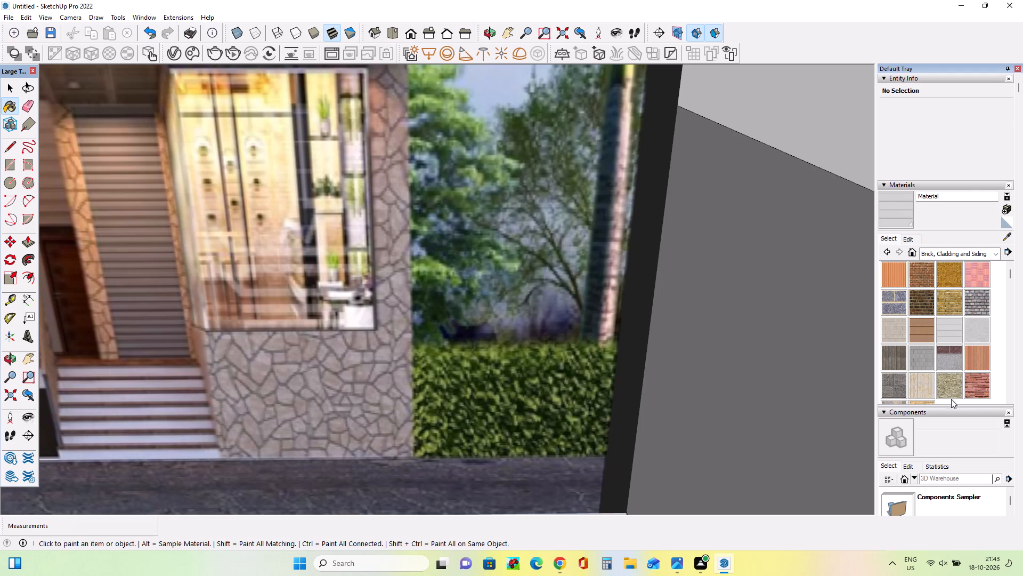
{"action": "left_click", "coordinate": [952, 385]}
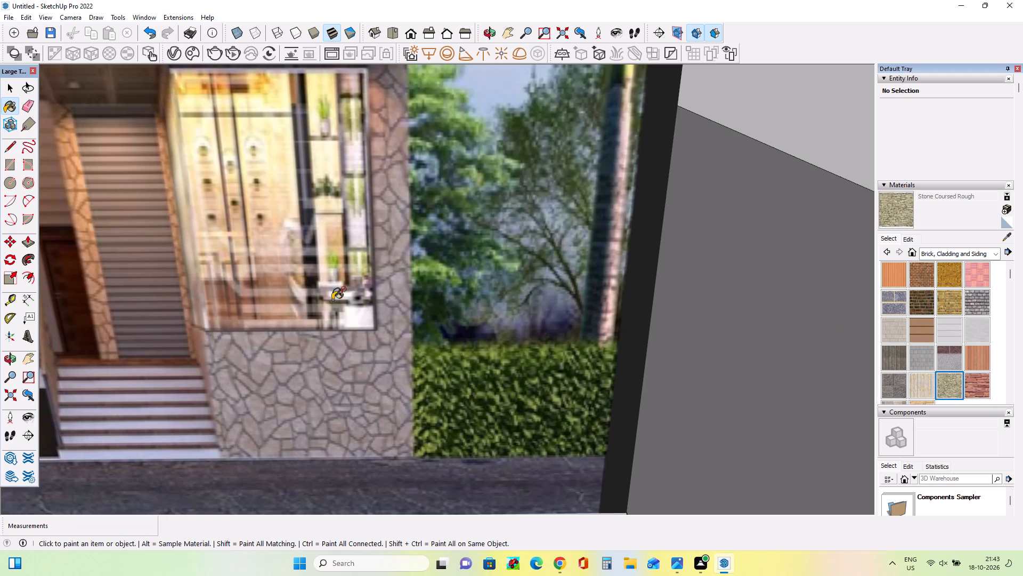
{"action": "scroll", "coordinate": [361, 372], "scroll_direction": "down", "scroll_amount": 18}
{"action": "scroll", "coordinate": [361, 372], "scroll_direction": "up", "scroll_amount": 1}
{"action": "scroll", "coordinate": [361, 372], "scroll_direction": "down", "scroll_amount": 5}
{"action": "left_click", "coordinate": [667, 319]}
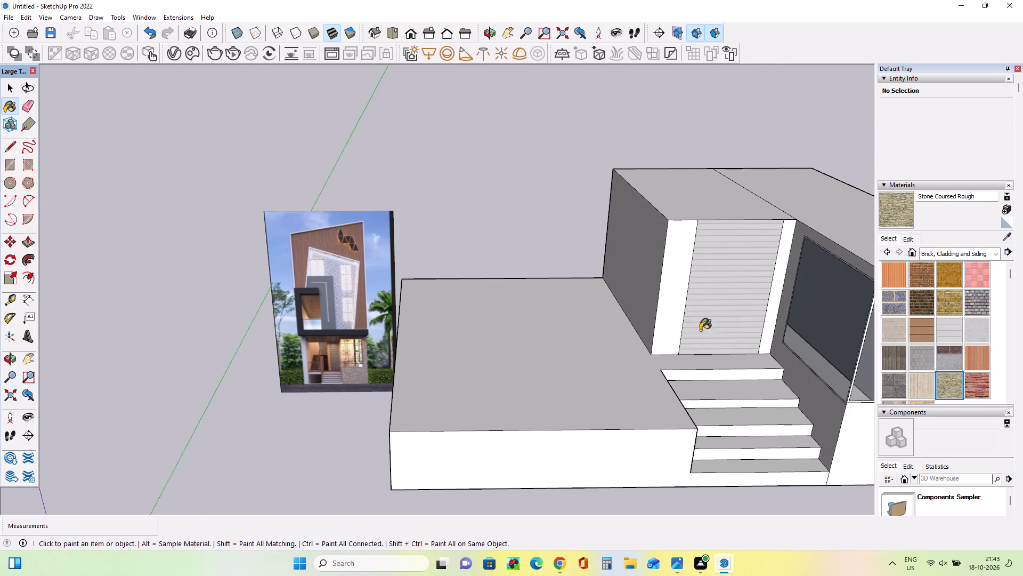
Paint the window-side strip of the wall above the stairs with Stone Coursed Rough.
{"action": "middle_click_drag", "start_coordinate": [620, 341], "coordinate": [442, 332]}
{"action": "scroll", "coordinate": [684, 360], "scroll_direction": "up", "scroll_amount": 9}
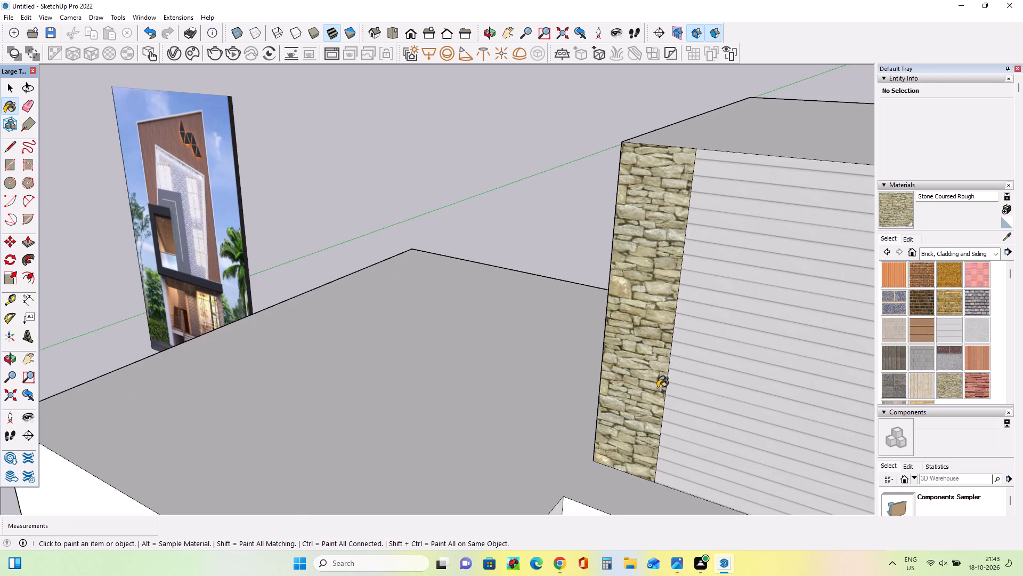
{"action": "scroll", "coordinate": [657, 388], "scroll_direction": "up", "scroll_amount": 8}
{"action": "scroll", "coordinate": [657, 388], "scroll_direction": "down", "scroll_amount": 16}
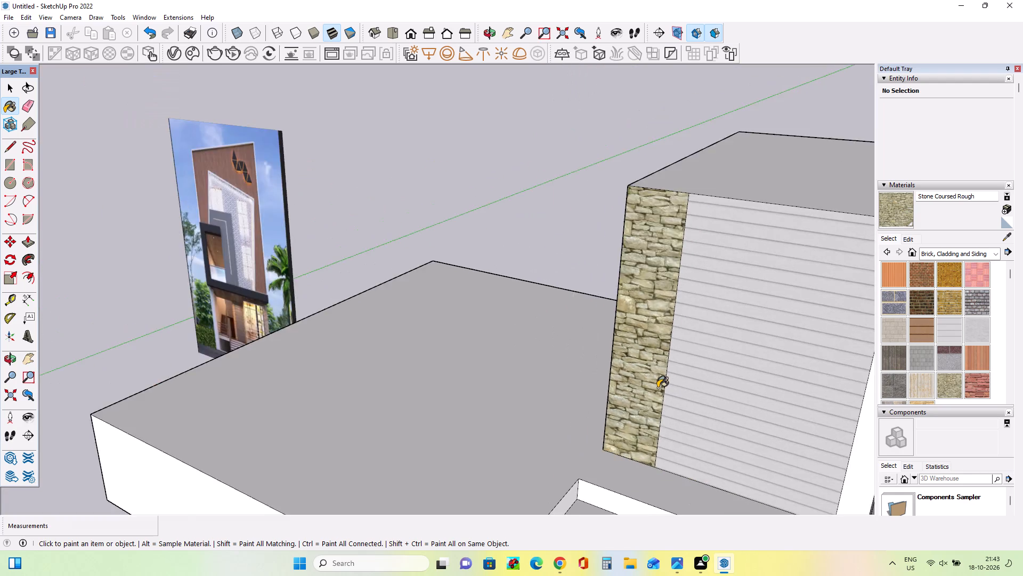
{"action": "scroll", "coordinate": [657, 388], "scroll_direction": "down", "scroll_amount": 2}
{"action": "middle_click_drag", "start_coordinate": [778, 405], "coordinate": [903, 407]}
{"action": "left_click", "coordinate": [733, 331]}
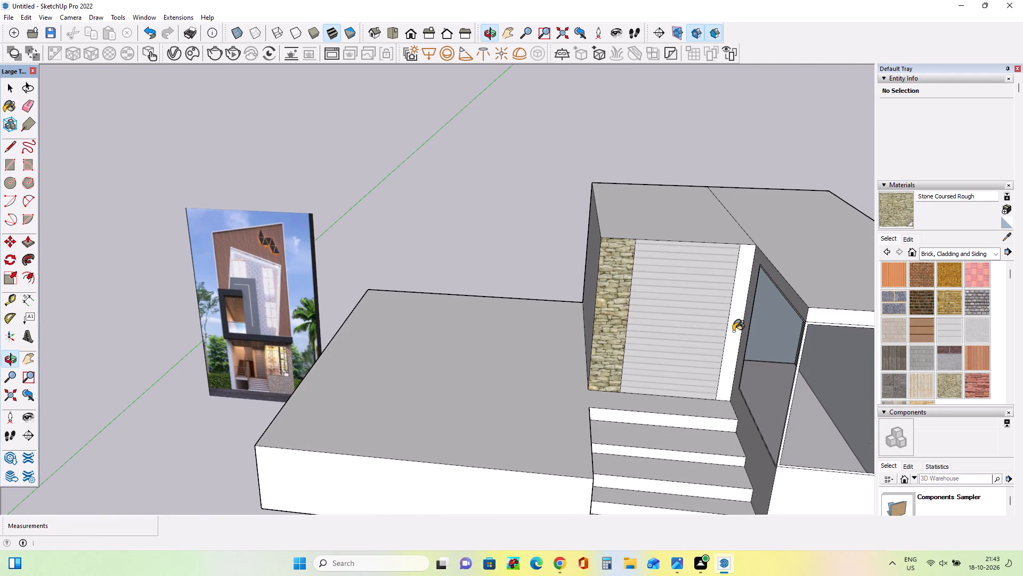
Paint the front wall below the glazed shop window with Stone Coursed Rough.
{"action": "middle_click_drag", "start_coordinate": [766, 449], "coordinate": [736, 352]}
{"action": "scroll", "coordinate": [736, 351], "scroll_direction": "down", "scroll_amount": 4}
{"action": "left_click", "coordinate": [814, 450]}
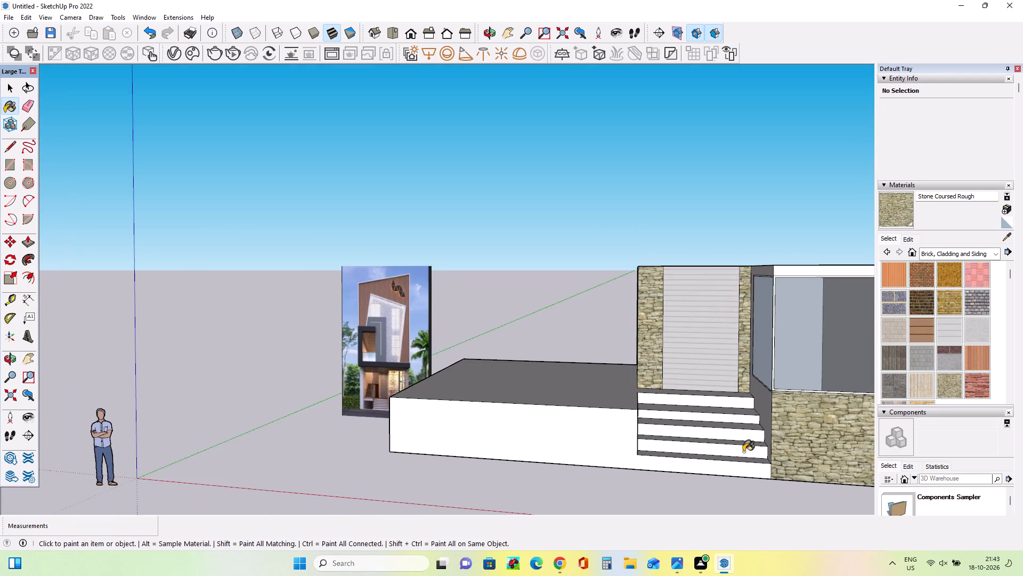
{"action": "scroll", "coordinate": [743, 452], "scroll_direction": "down", "scroll_amount": 1}
{"action": "middle_click_drag", "start_coordinate": [734, 453], "coordinate": [773, 453]}
{"action": "scroll", "coordinate": [773, 453], "scroll_direction": "down", "scroll_amount": 2}
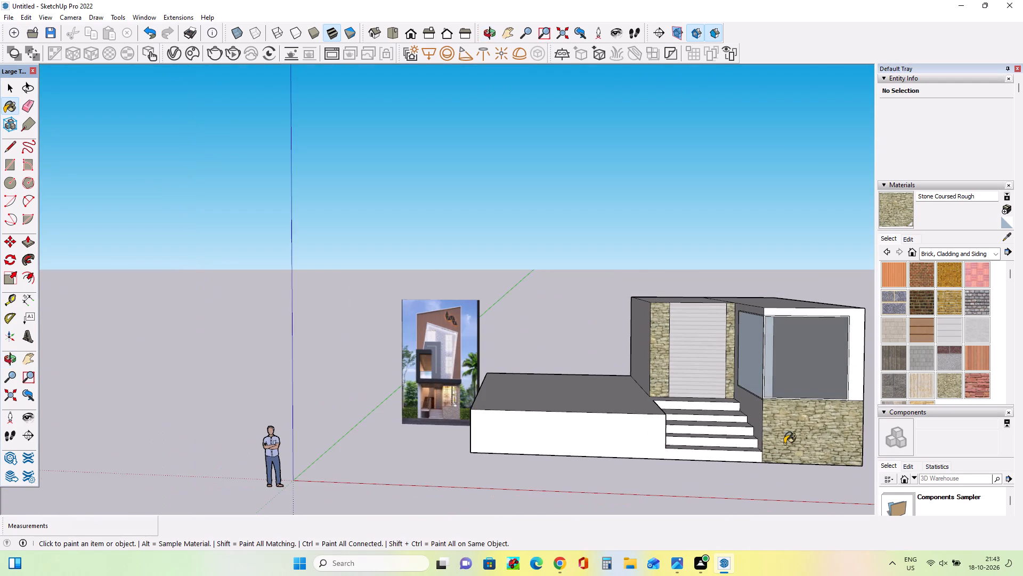
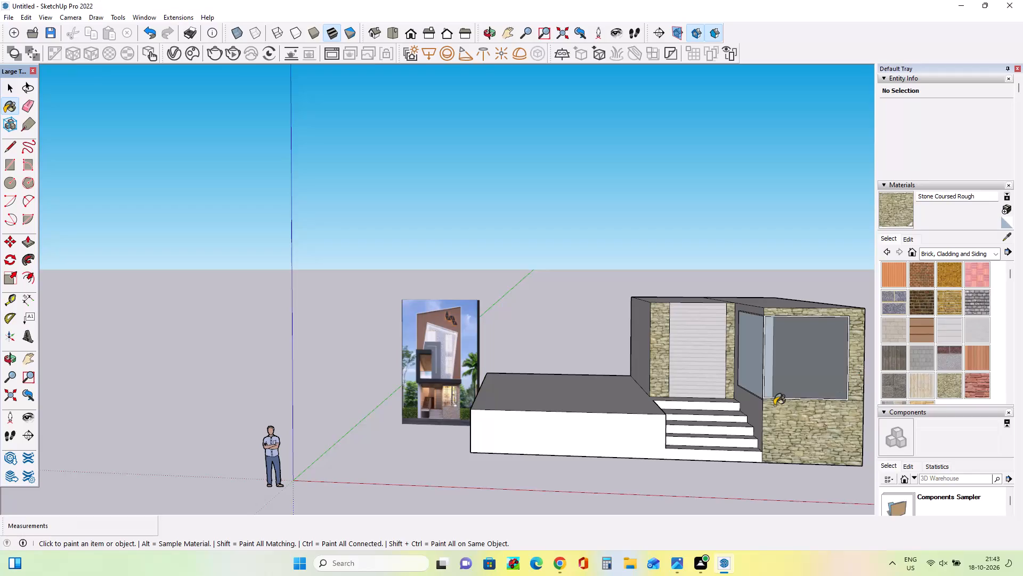
Draw a rectangular strip about 28 ft 10 in by 1 ft 5 in along the raised platform's outer side edge.
{"action": "middle_click_drag", "start_coordinate": [774, 405], "coordinate": [728, 414]}
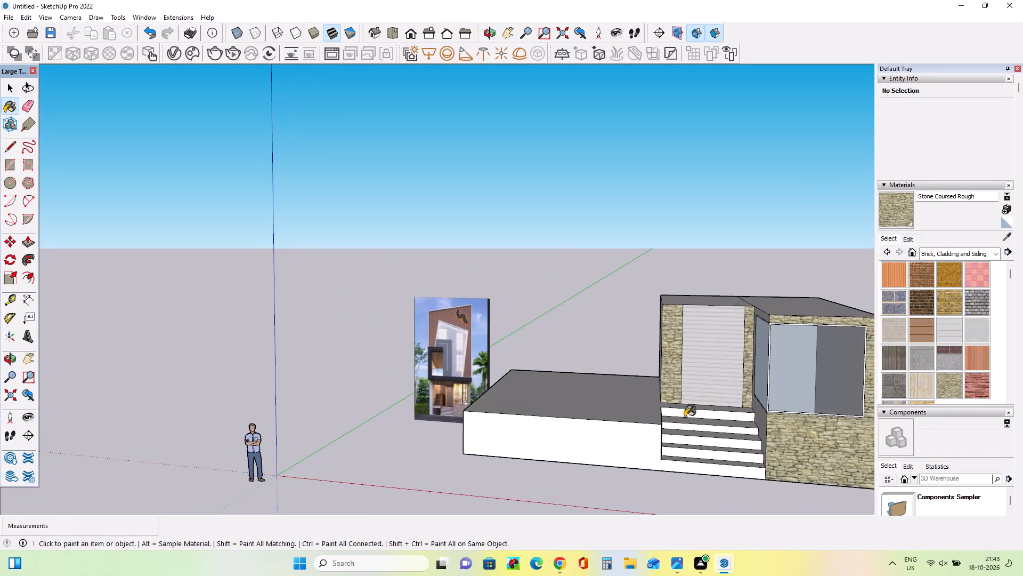
{"action": "scroll", "coordinate": [600, 413], "scroll_direction": "up", "scroll_amount": 4}
{"action": "middle_click_drag", "start_coordinate": [588, 421], "coordinate": [627, 467]}
{"action": "scroll", "coordinate": [506, 405], "scroll_direction": "up", "scroll_amount": 1}
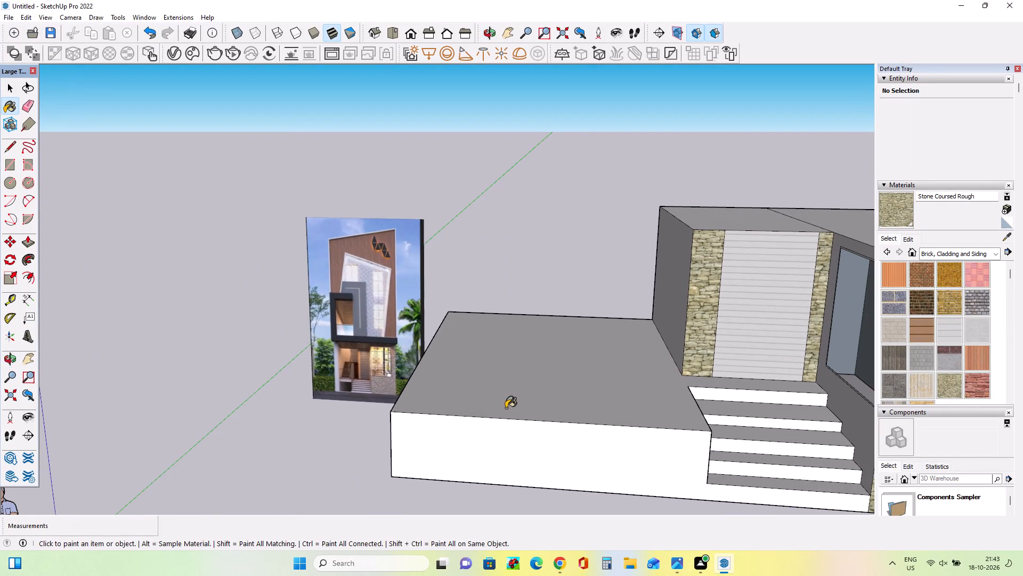
{"action": "scroll", "coordinate": [506, 408], "scroll_direction": "up", "scroll_amount": 4}
{"action": "middle_click_drag", "start_coordinate": [508, 414], "coordinate": [525, 448]}
{"action": "scroll", "coordinate": [529, 447], "scroll_direction": "down", "scroll_amount": 1}
{"action": "middle_click_drag", "start_coordinate": [480, 437], "coordinate": [488, 450]}
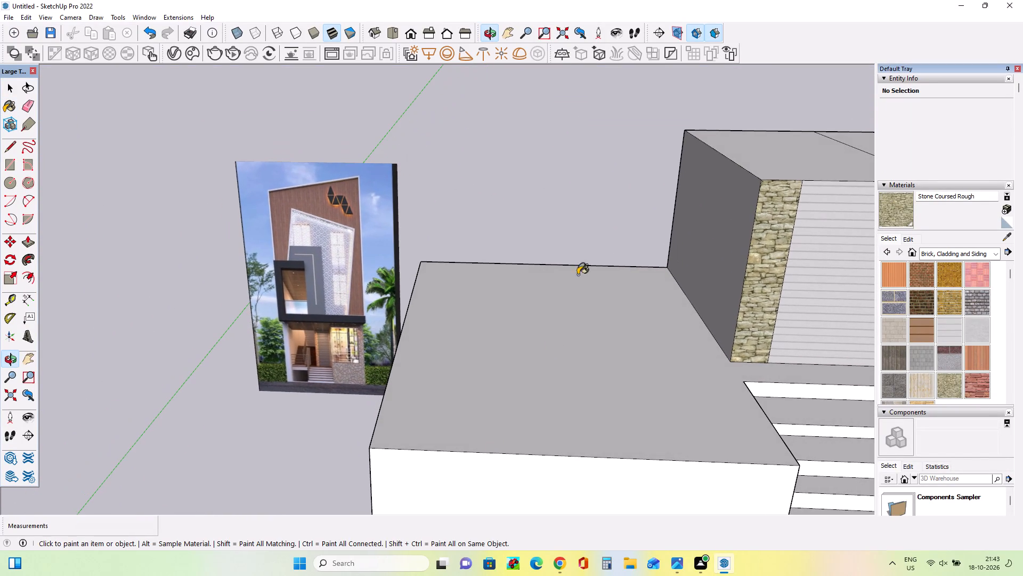
{"action": "left_click", "coordinate": [11, 162]}
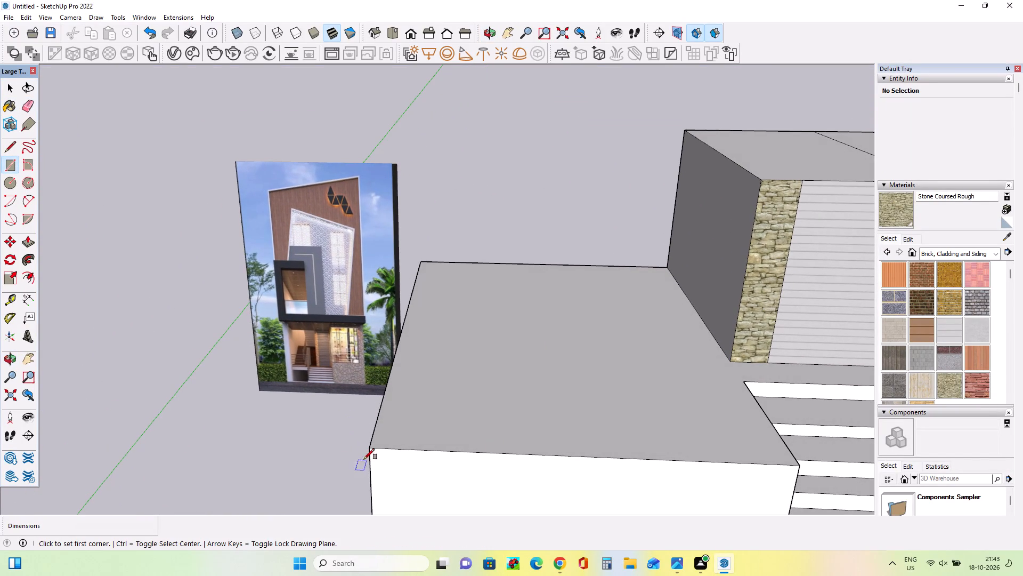
{"action": "left_click", "coordinate": [372, 450]}
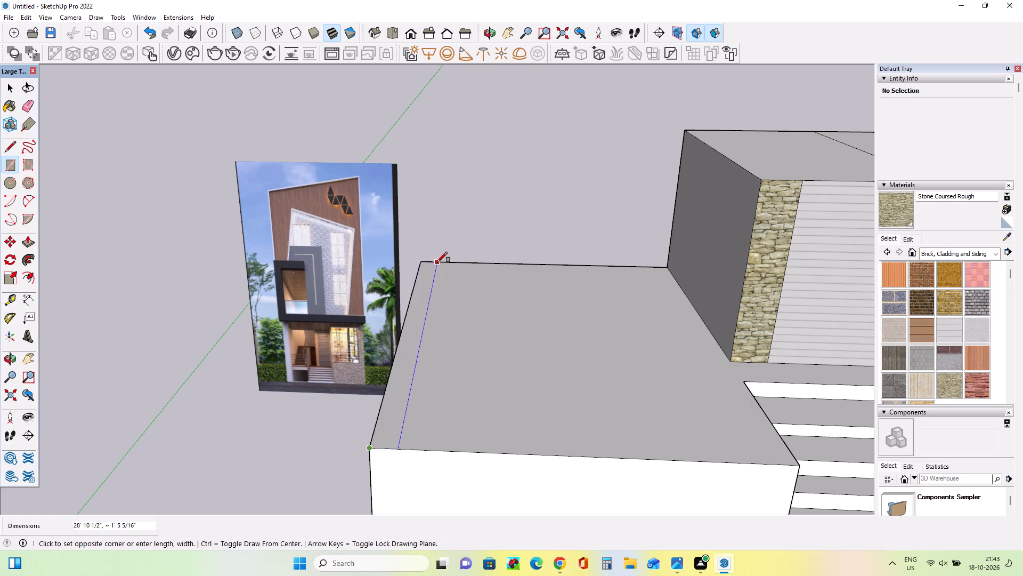
{"action": "left_click", "coordinate": [437, 263]}
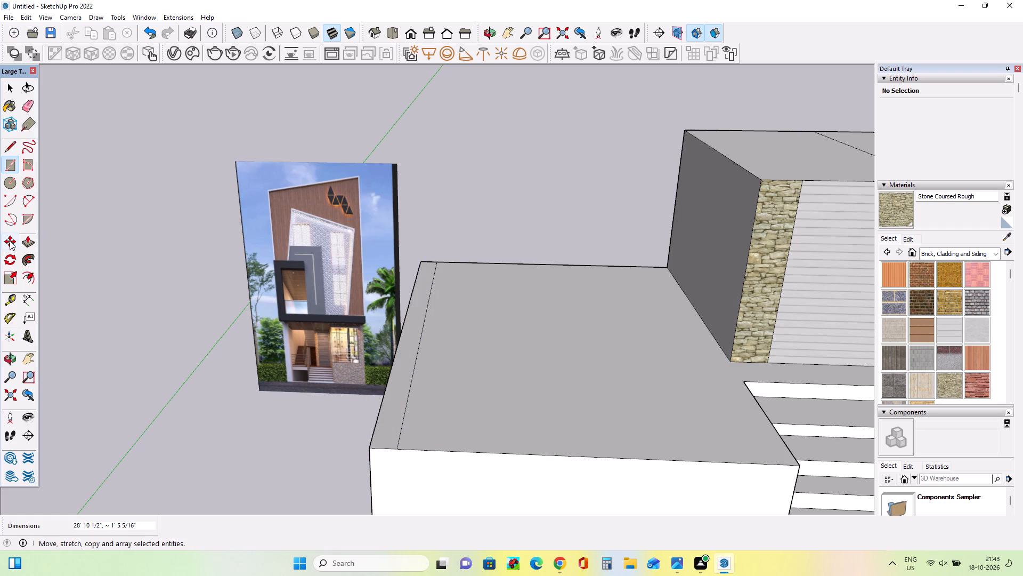
Push/Pull the platform's edge strip up about 11 ft 10 in, level with the roof of the entrance block, as a side wall.
{"action": "left_click", "coordinate": [31, 244]}
{"action": "left_click", "coordinate": [385, 432]}
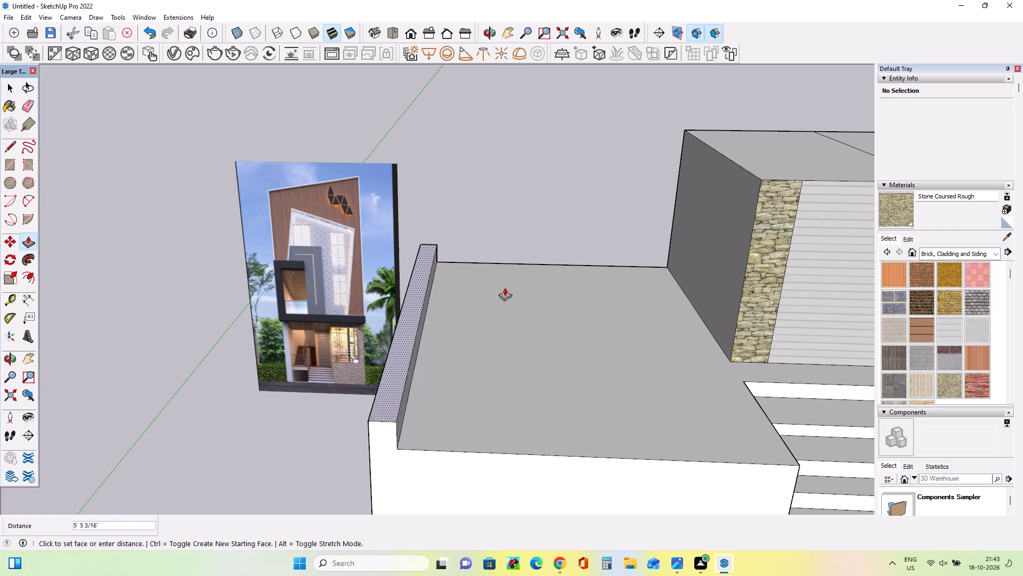
{"action": "left_click", "coordinate": [781, 169]}
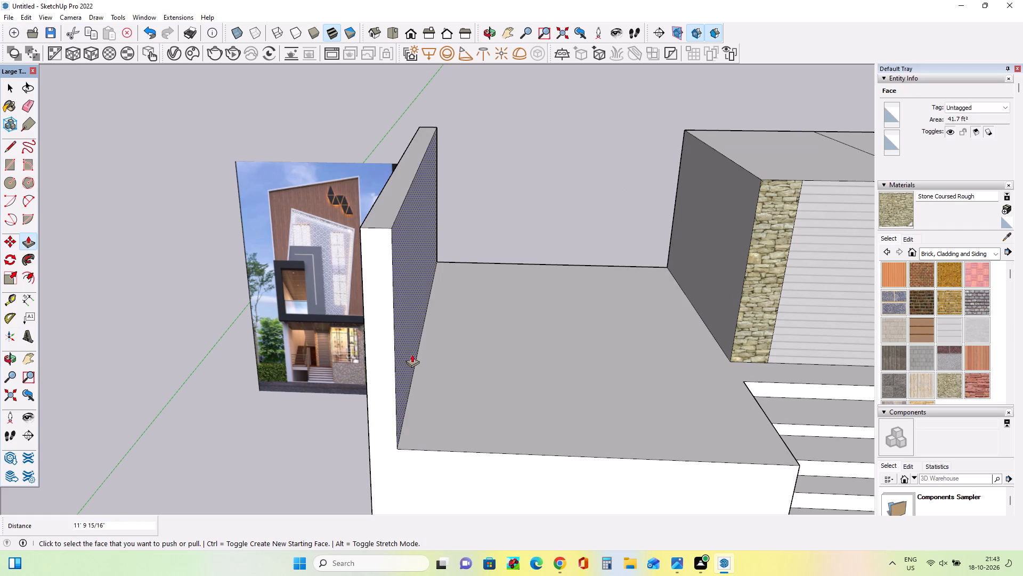
Thin the new side wall by pushing its inner face outward about 9 9/16 in.
{"action": "left_click", "coordinate": [409, 355]}
{"action": "left_click", "coordinate": [395, 358]}
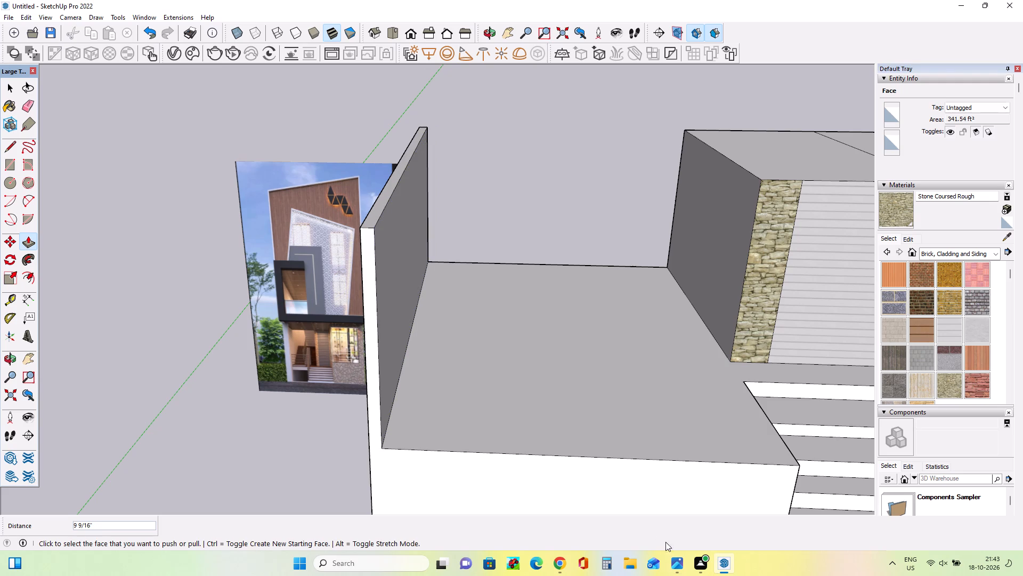
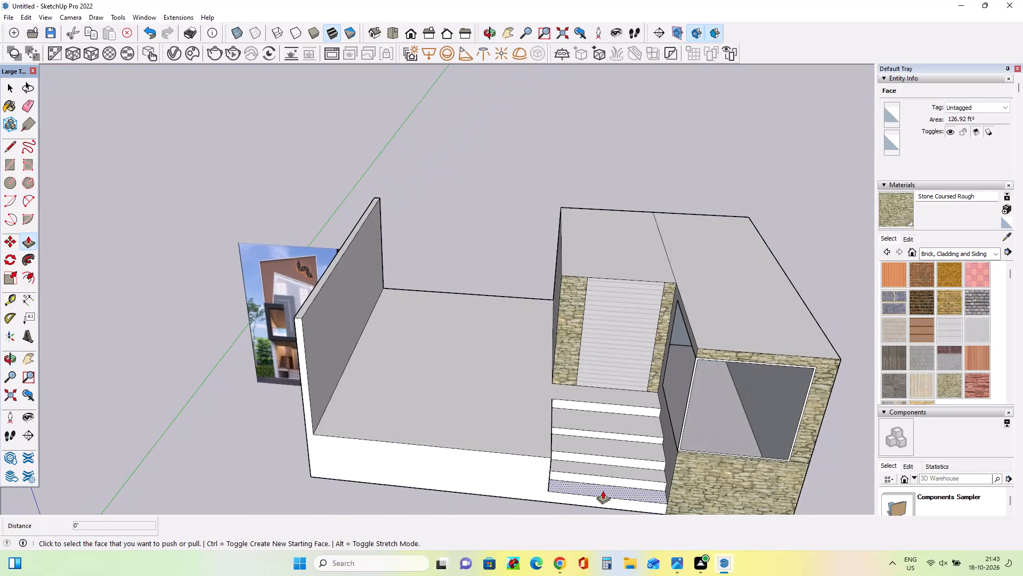
Examine the stairs and entrance area in the reference elevation image and compare them with the modelled platform.
{"action": "scroll", "coordinate": [607, 490], "scroll_direction": "up", "scroll_amount": 3}
{"action": "middle_click_drag", "start_coordinate": [607, 490], "coordinate": [676, 499]}
{"action": "scroll", "coordinate": [656, 498], "scroll_direction": "down", "scroll_amount": 2}
{"action": "middle_click_drag", "start_coordinate": [669, 483], "coordinate": [691, 453]}
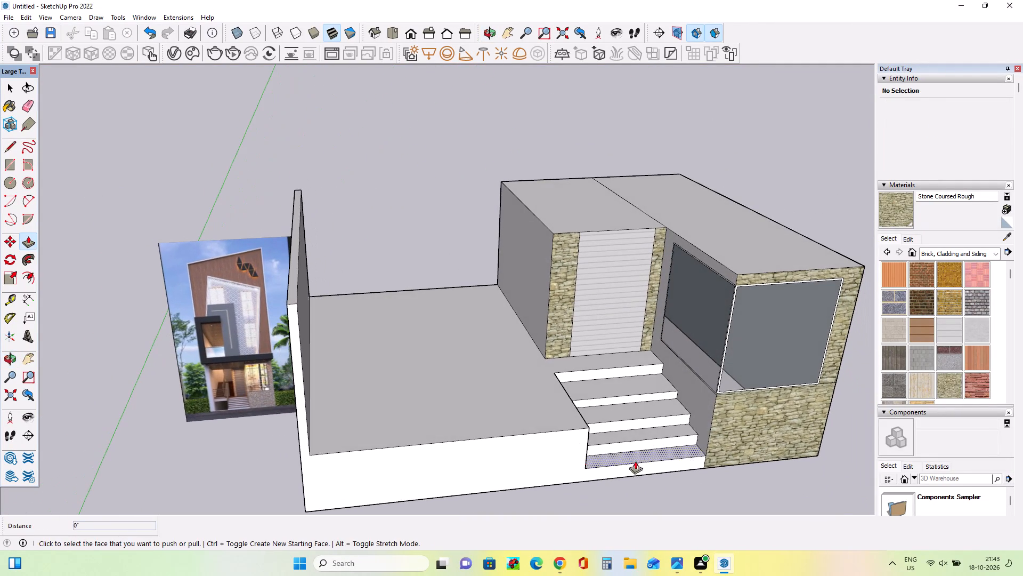
{"action": "middle_click_drag", "start_coordinate": [459, 452], "coordinate": [470, 465]}
{"action": "scroll", "coordinate": [190, 376], "scroll_direction": "up", "scroll_amount": 8}
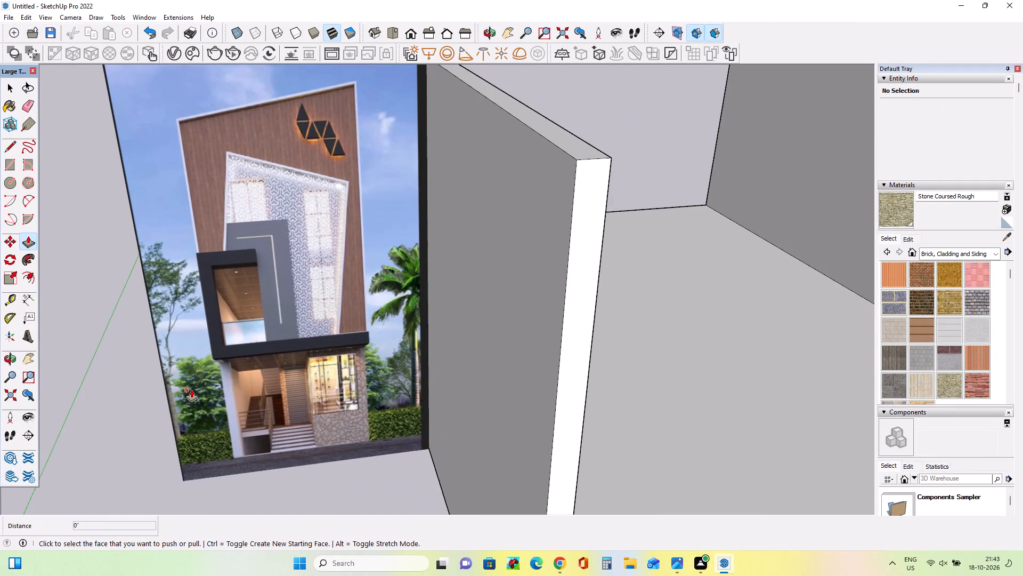
{"action": "scroll", "coordinate": [191, 391], "scroll_direction": "up", "scroll_amount": 4}
{"action": "scroll", "coordinate": [191, 391], "scroll_direction": "down", "scroll_amount": 4}
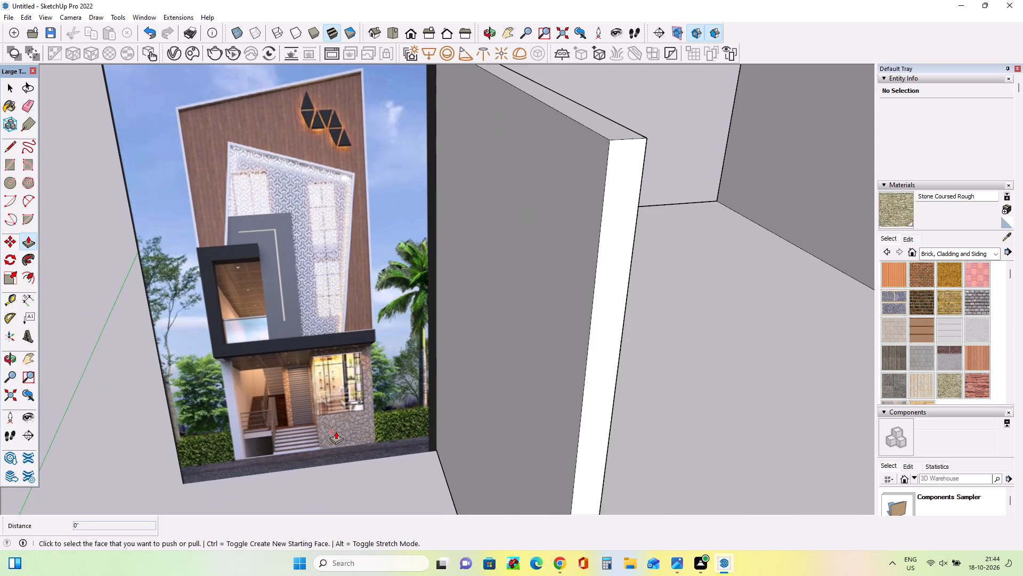
{"action": "scroll", "coordinate": [336, 431], "scroll_direction": "up", "scroll_amount": 6}
{"action": "middle_click_drag", "start_coordinate": [215, 428], "coordinate": [213, 422]}
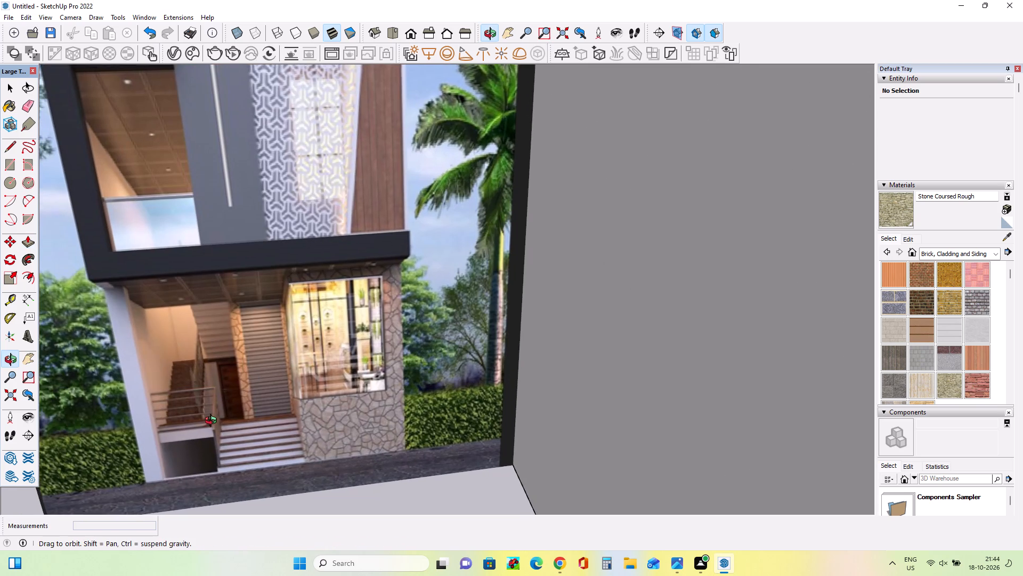
{"action": "middle_click_drag", "start_coordinate": [213, 422], "coordinate": [215, 413]}
{"action": "scroll", "coordinate": [215, 413], "scroll_direction": "up", "scroll_amount": 1}
{"action": "scroll", "coordinate": [196, 418], "scroll_direction": "down", "scroll_amount": 15}
{"action": "middle_click_drag", "start_coordinate": [459, 438], "coordinate": [431, 433]}
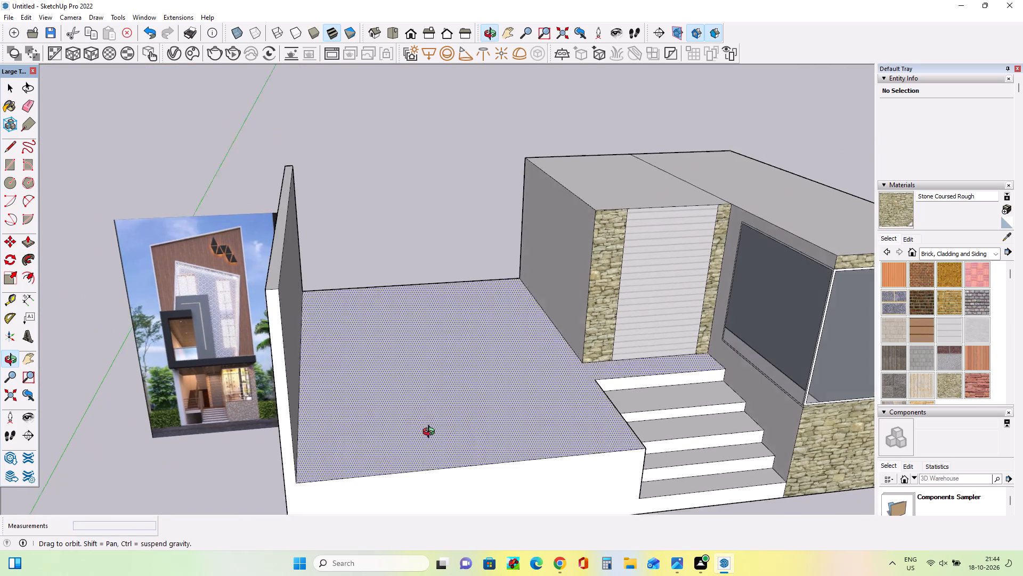
{"action": "middle_click_drag", "start_coordinate": [431, 433], "coordinate": [411, 416]}
{"action": "scroll", "coordinate": [411, 416], "scroll_direction": "down", "scroll_amount": 5}
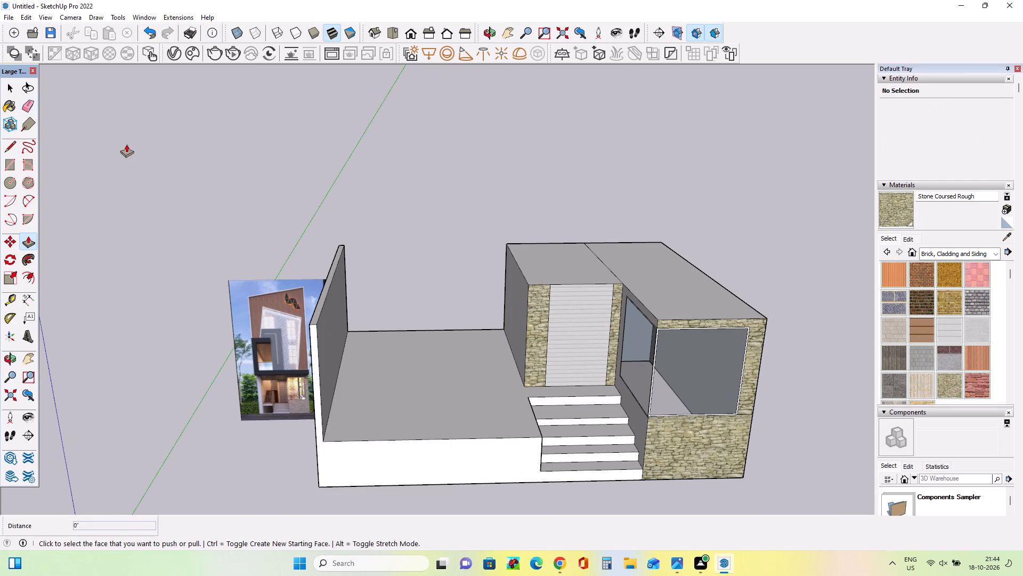
Switch to Chrome and search 3D Warehouse for stairs, browsing the models.
{"action": "left_click", "coordinate": [559, 565]}
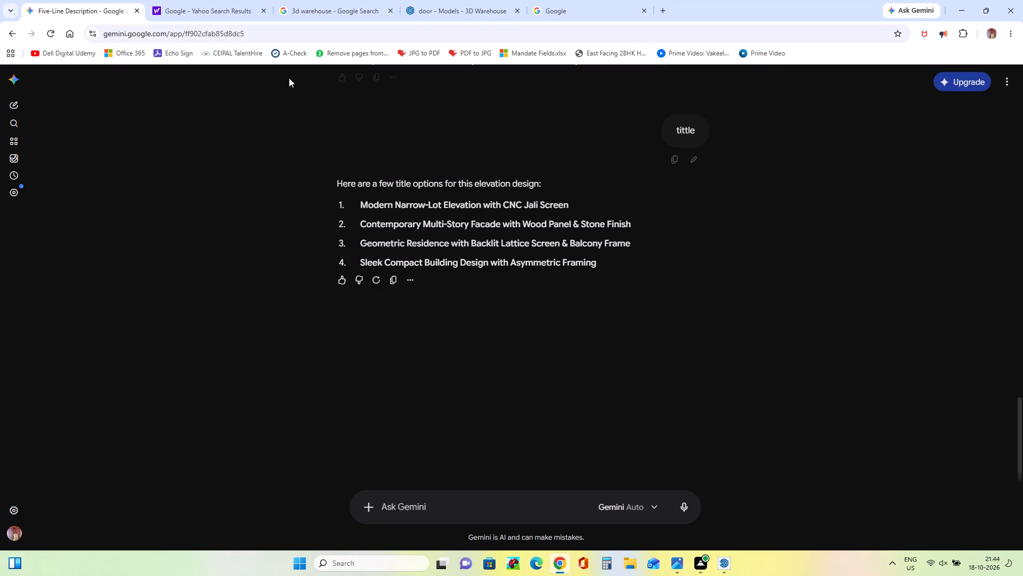
{"action": "left_click", "coordinate": [472, 6]}
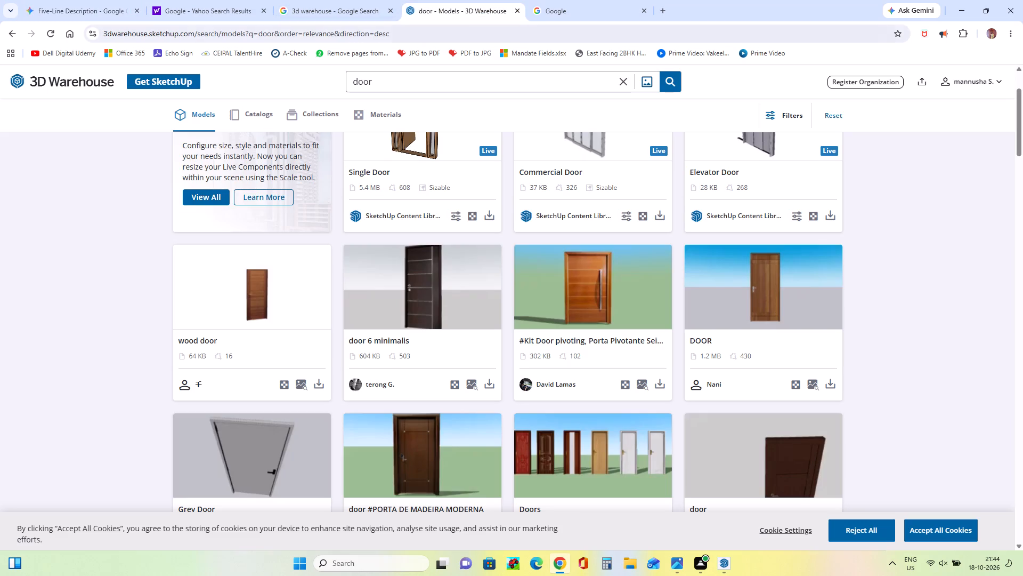
{"action": "left_click", "coordinate": [436, 85]}
{"action": "key", "text": "BackSpace"}
{"action": "key", "text": "BackSpace"}
{"action": "key", "text": "BackSpace"}
{"action": "key", "text": "BackSpace"}
{"action": "key", "text": "BackSpace"}
{"action": "key", "text": "BackSpace"}
{"action": "key", "text": "BackSpace"}
{"action": "key", "text": "BackSpace"}
{"action": "key", "text": "BackSpace"}
{"action": "key", "text": "BackSpace"}
{"action": "key", "text": "BackSpace"}
{"action": "key", "text": "BackSpace"}
{"action": "key", "text": "BackSpace"}
{"action": "key", "text": "BackSpace"}
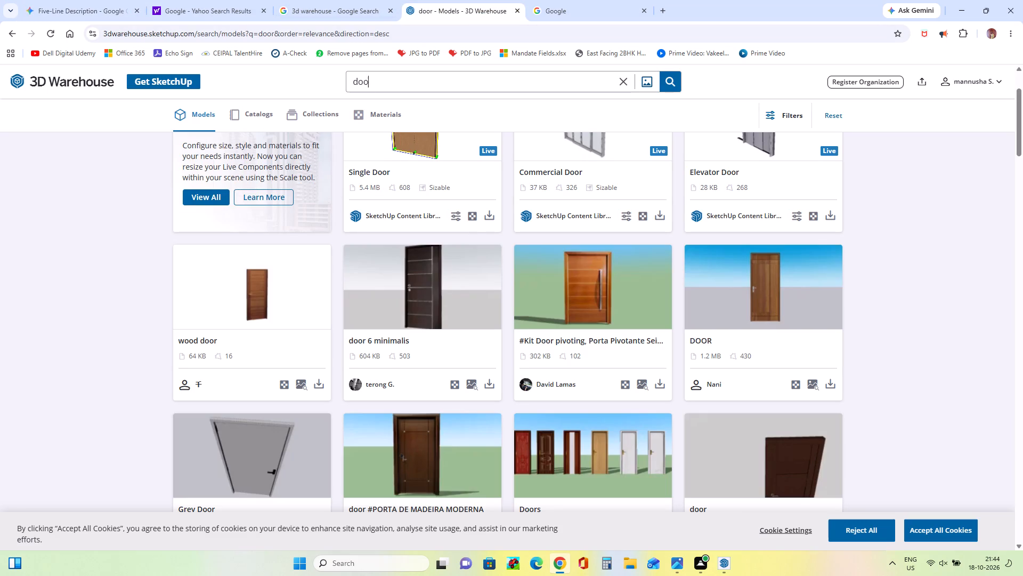
{"action": "type", "text": "sta"}
{"action": "key", "text": "i"}
{"action": "type", "text": "rs"}
{"action": "key", "text": "Return"}
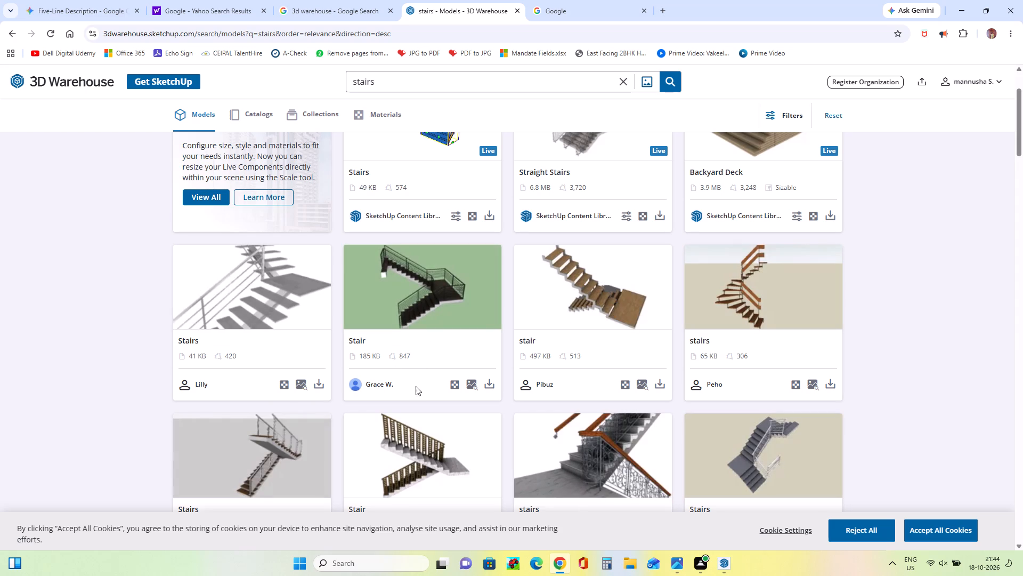
{"action": "scroll", "coordinate": [394, 407], "scroll_direction": "down", "scroll_amount": 2}
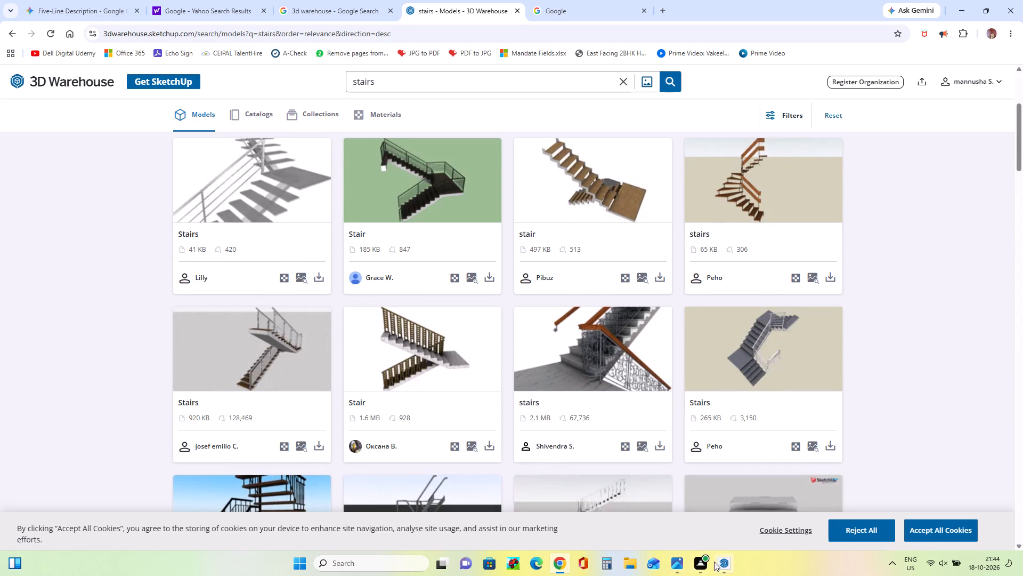
Switch to SketchUp and examine the staircase on the raised platform in the reference image.
{"action": "left_click", "coordinate": [727, 570]}
{"action": "scroll", "coordinate": [278, 385], "scroll_direction": "up", "scroll_amount": 13}
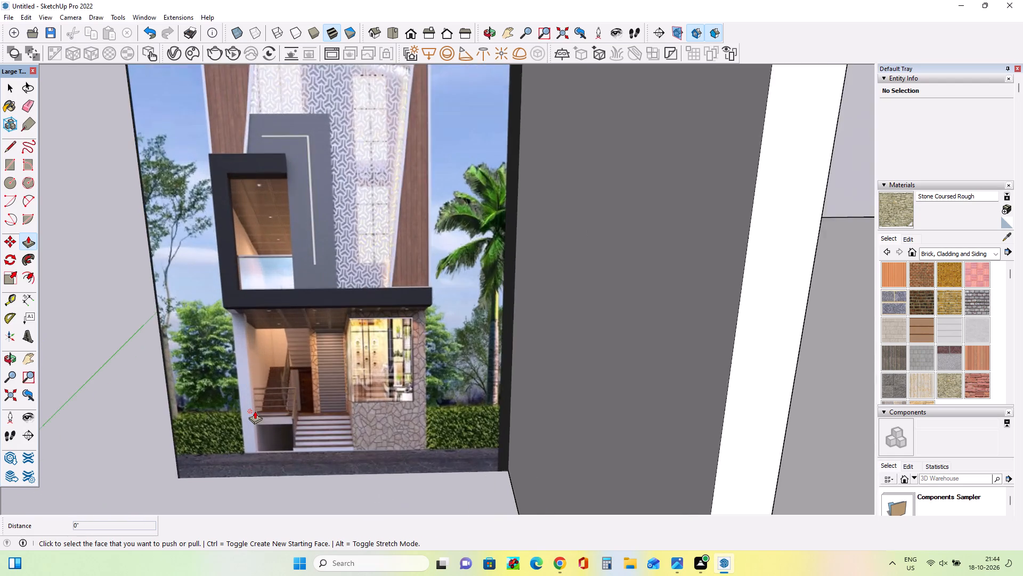
{"action": "scroll", "coordinate": [255, 411], "scroll_direction": "up", "scroll_amount": 8}
{"action": "scroll", "coordinate": [255, 411], "scroll_direction": "down", "scroll_amount": 4}
{"action": "scroll", "coordinate": [255, 411], "scroll_direction": "up", "scroll_amount": 1}
{"action": "scroll", "coordinate": [255, 411], "scroll_direction": "down", "scroll_amount": 7}
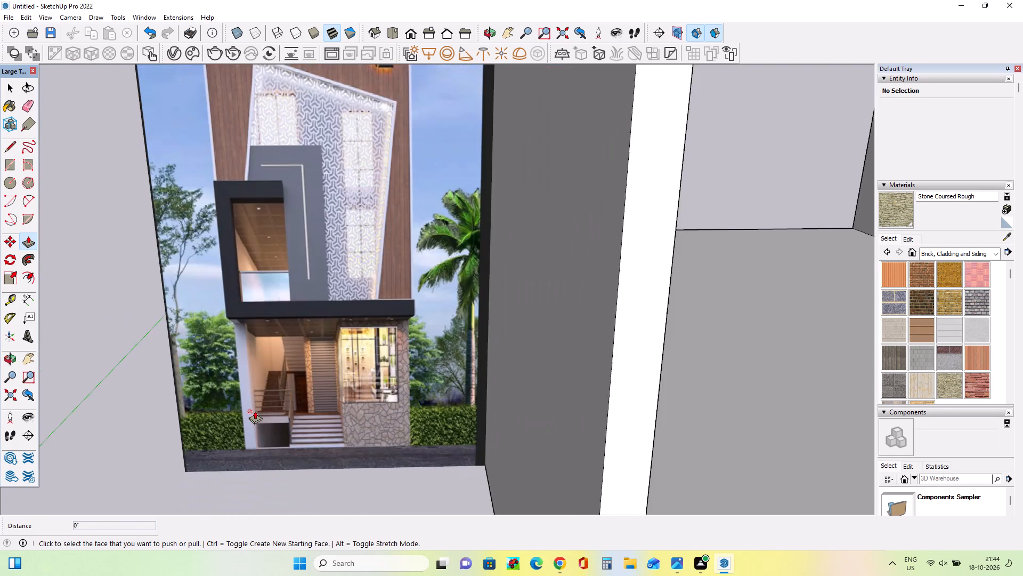
{"action": "scroll", "coordinate": [255, 411], "scroll_direction": "down", "scroll_amount": 13}
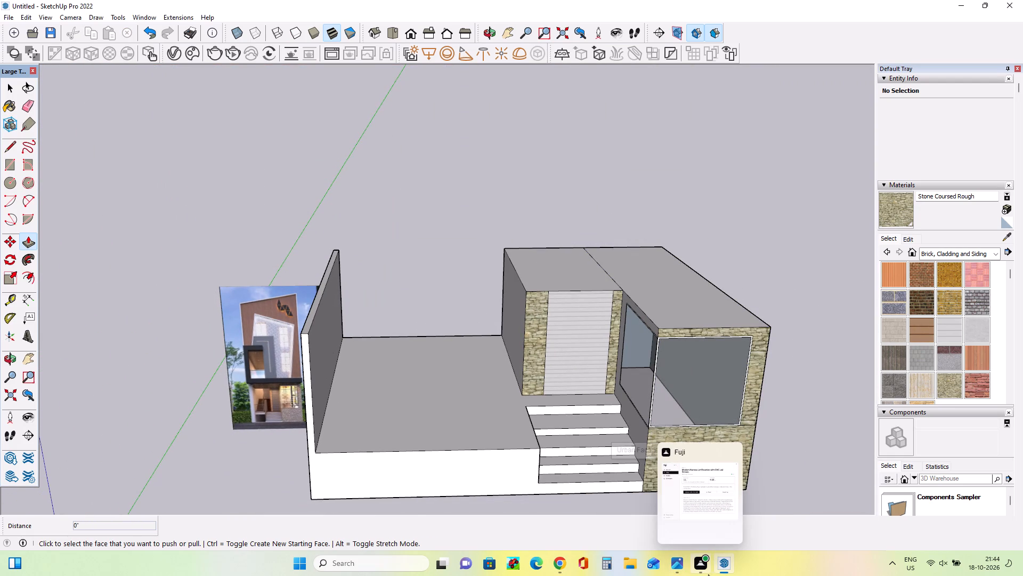
Switch to Chrome and download the Stairs model with concrete risers, wooden treads, glass balusters and a metal handrail.
{"action": "left_click", "coordinate": [558, 558]}
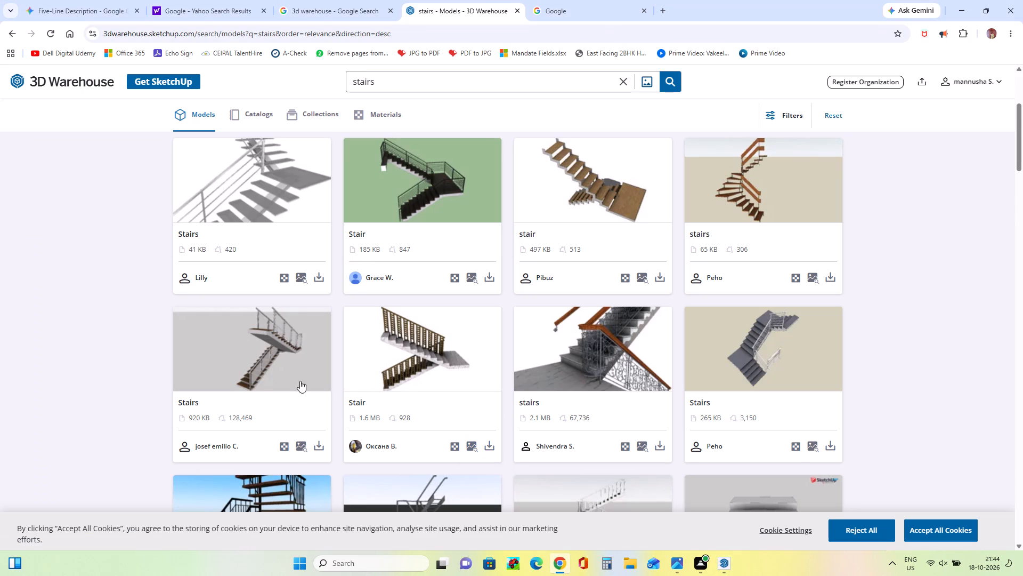
{"action": "scroll", "coordinate": [256, 363], "scroll_direction": "up", "scroll_amount": 4}
{"action": "scroll", "coordinate": [259, 363], "scroll_direction": "down", "scroll_amount": 3}
{"action": "left_click", "coordinate": [259, 363]}
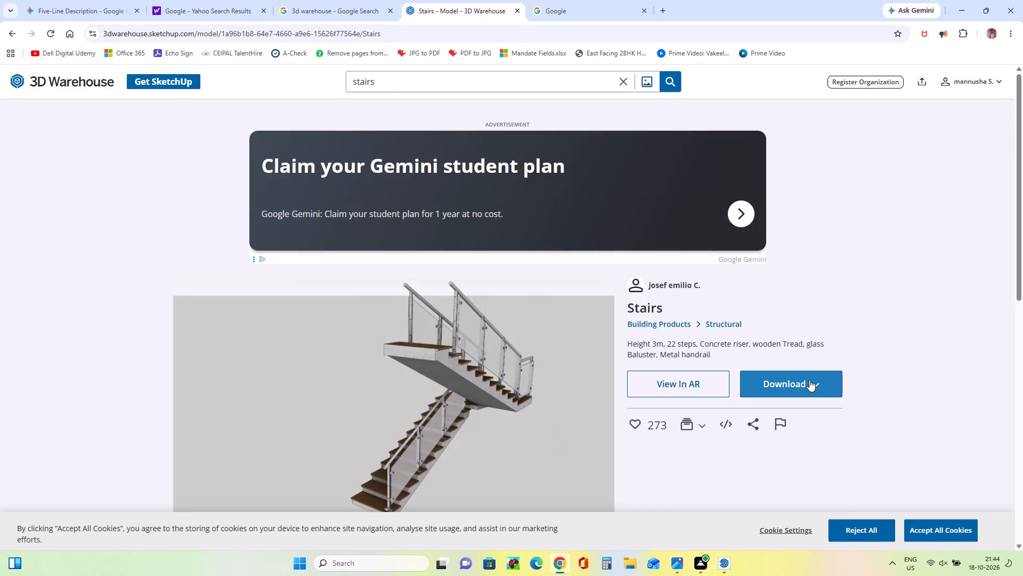
{"action": "left_click", "coordinate": [809, 379]}
{"action": "left_click", "coordinate": [809, 416]}
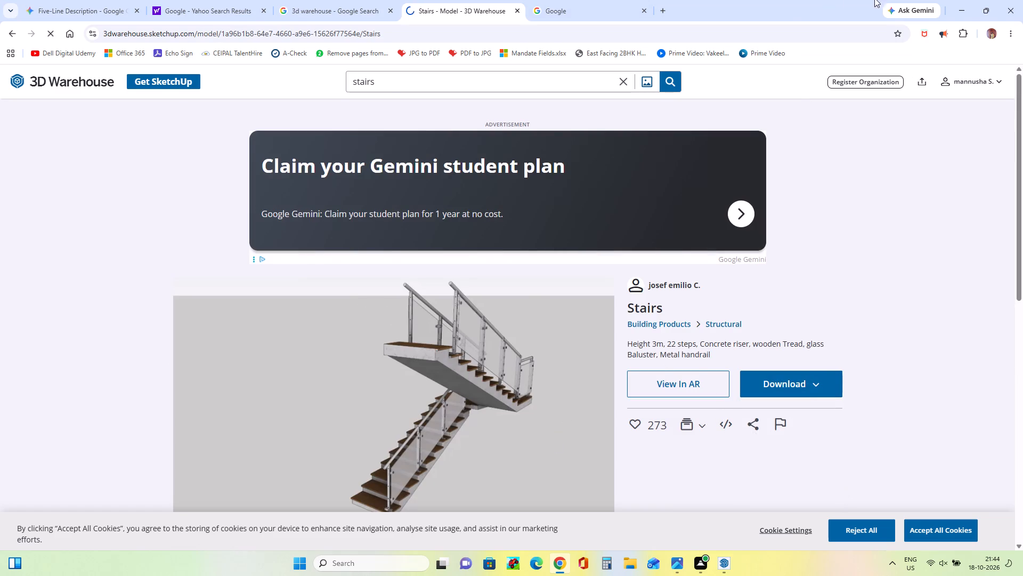
Switch to SketchUp, import the Stairs file from the Downloads folder and place it beyond the platform's rear edge.
{"action": "left_click", "coordinate": [970, 10]}
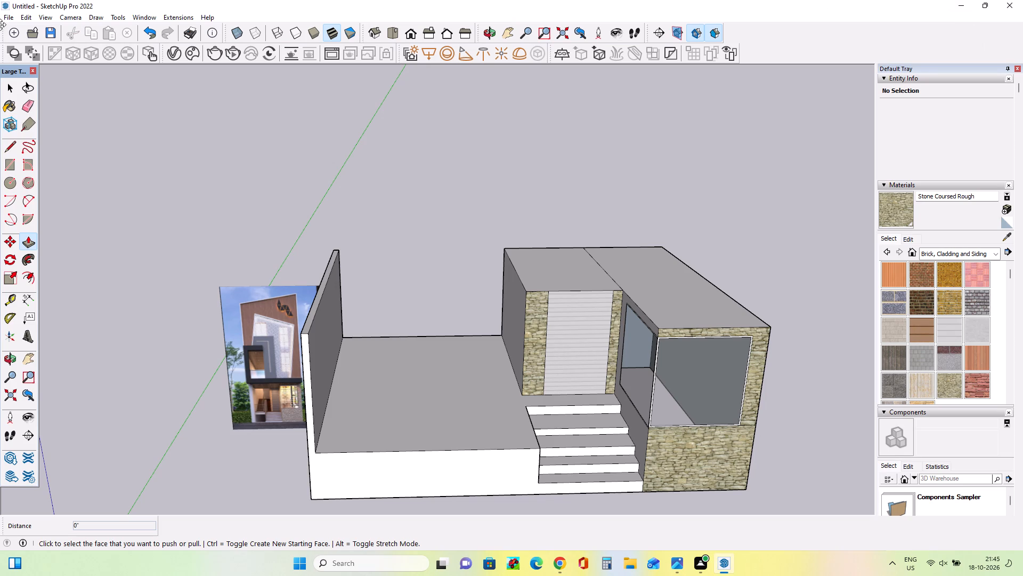
{"action": "left_click", "coordinate": [5, 15]}
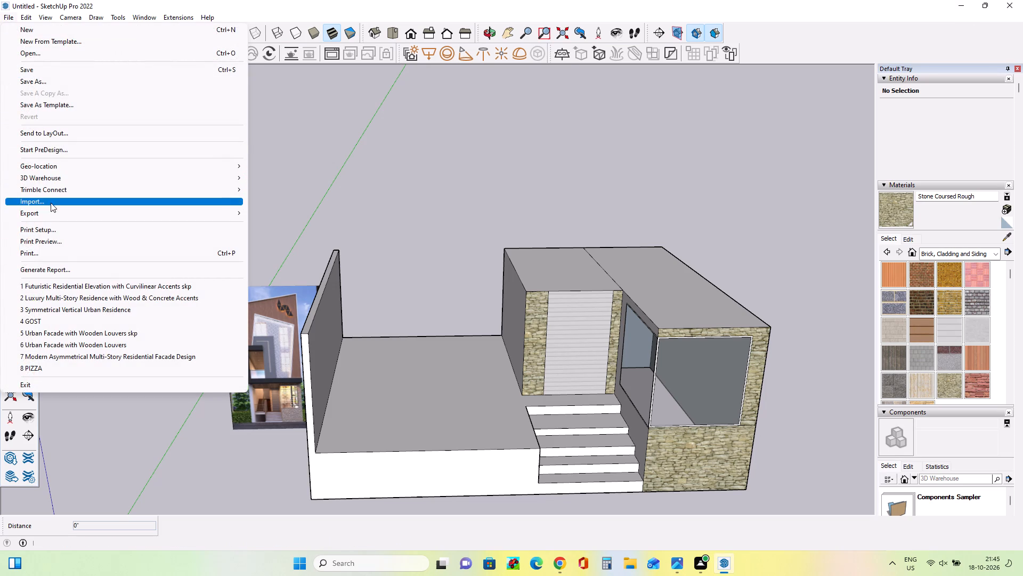
{"action": "left_click", "coordinate": [51, 203]}
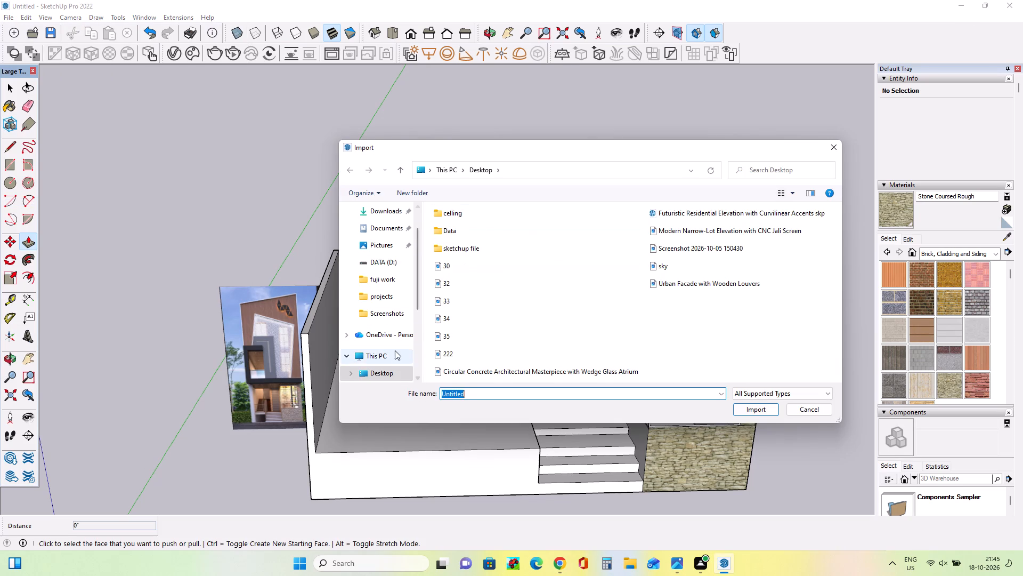
{"action": "scroll", "coordinate": [394, 350], "scroll_direction": "down", "scroll_amount": 3}
{"action": "left_click", "coordinate": [387, 337]}
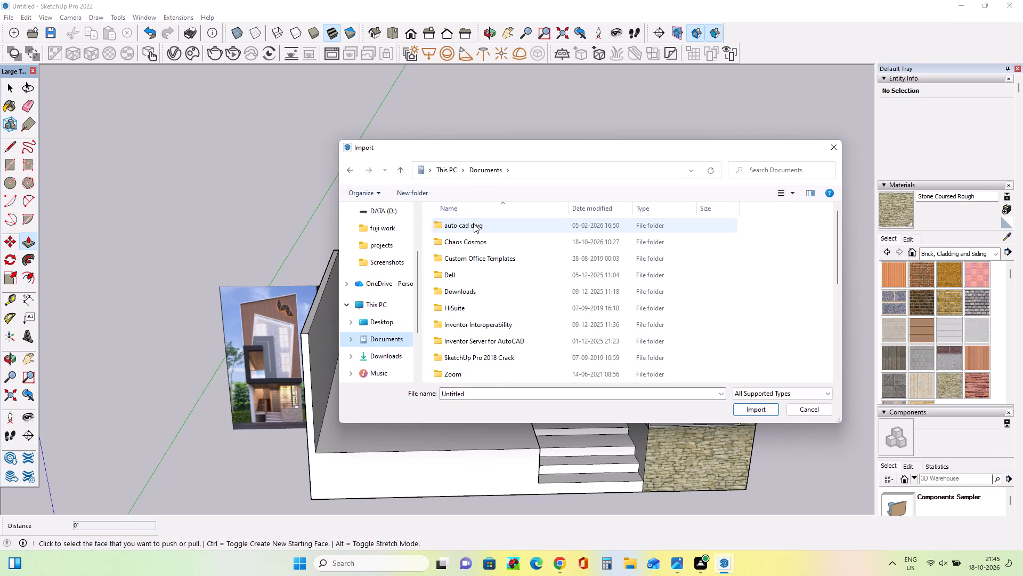
{"action": "left_click", "coordinate": [393, 356]}
{"action": "left_click", "coordinate": [463, 238]}
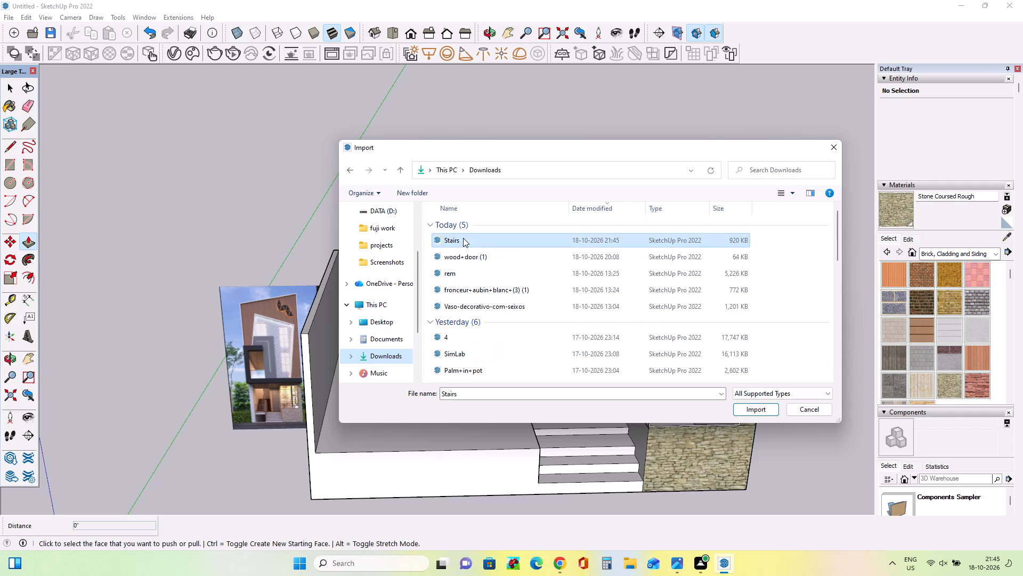
{"action": "left_click", "coordinate": [748, 407]}
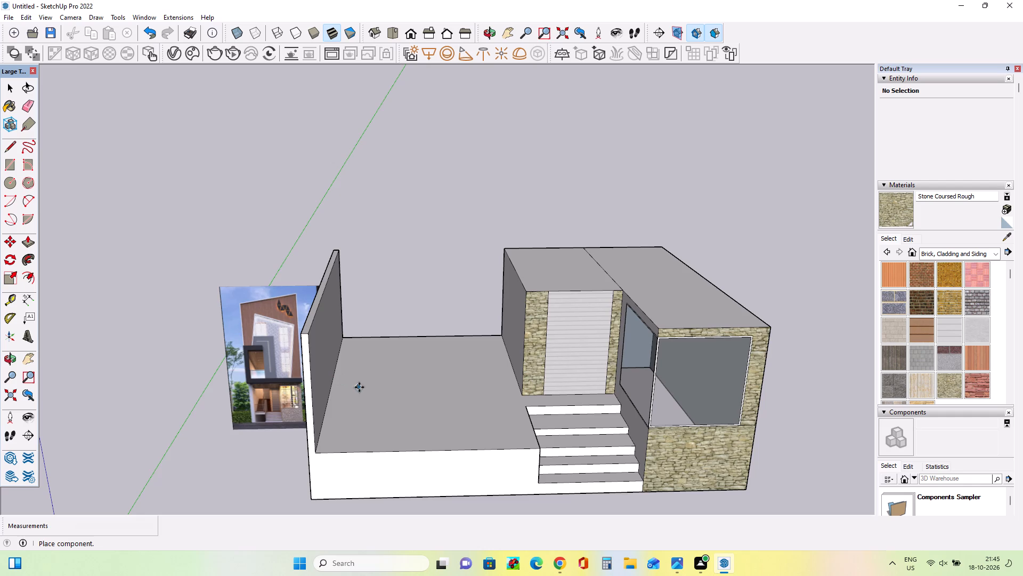
{"action": "scroll", "coordinate": [347, 385], "scroll_direction": "down", "scroll_amount": 3}
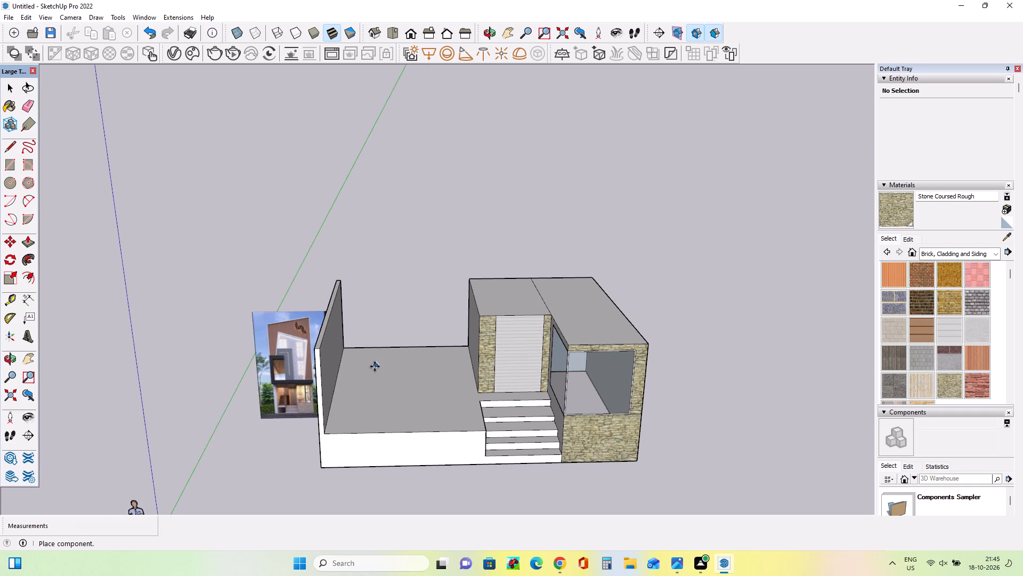
{"action": "left_click", "coordinate": [385, 330]}
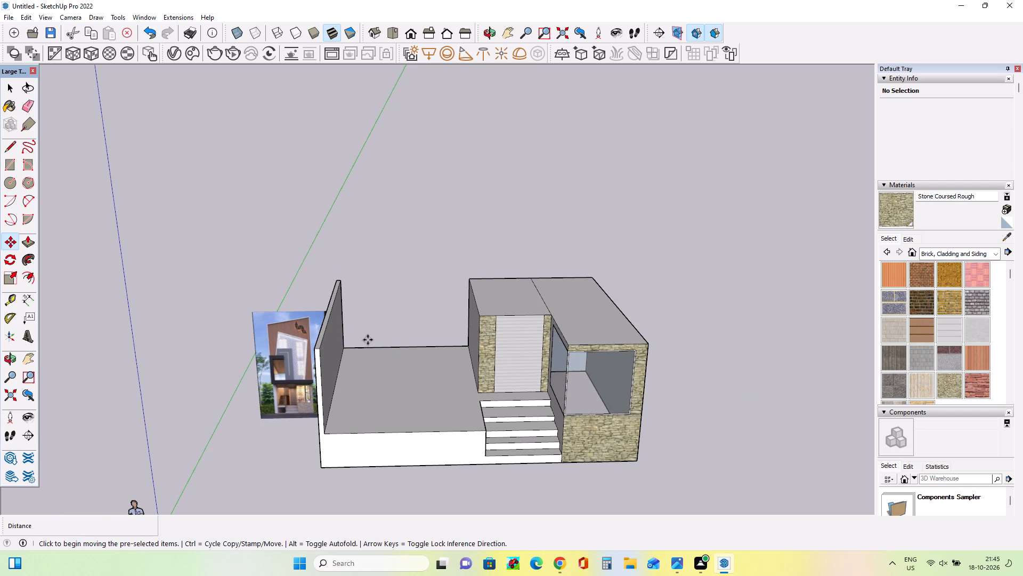
Rotate the imported stairs component 90 degrees in the ground plane.
{"action": "scroll", "coordinate": [376, 319], "scroll_direction": "down", "scroll_amount": 4}
{"action": "middle_click_drag", "start_coordinate": [389, 326], "coordinate": [586, 290]}
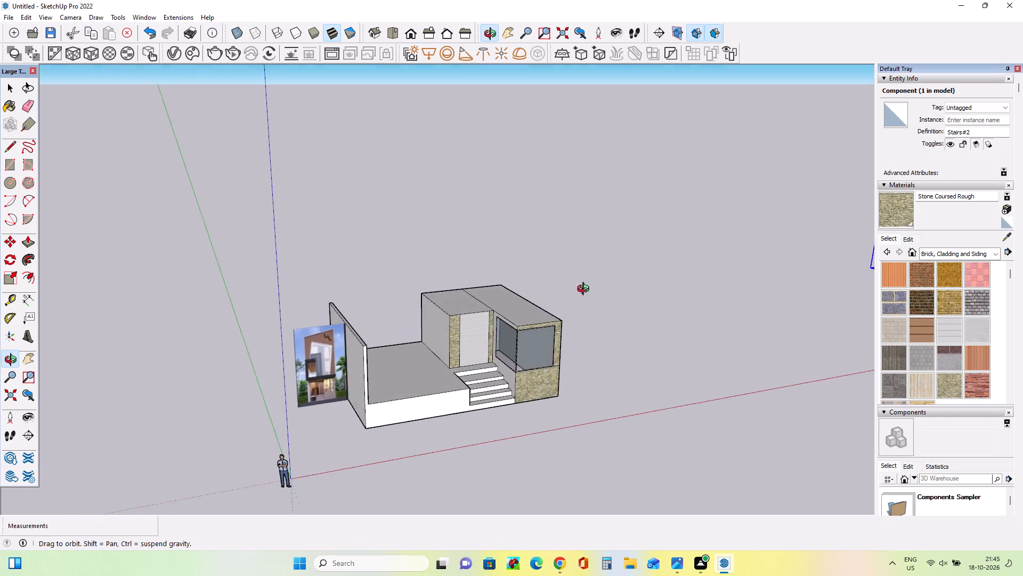
{"action": "middle_click_drag", "start_coordinate": [586, 290], "coordinate": [569, 309]}
{"action": "middle_click_drag", "start_coordinate": [564, 313], "coordinate": [547, 323]}
{"action": "scroll", "coordinate": [534, 330], "scroll_direction": "down", "scroll_amount": 1}
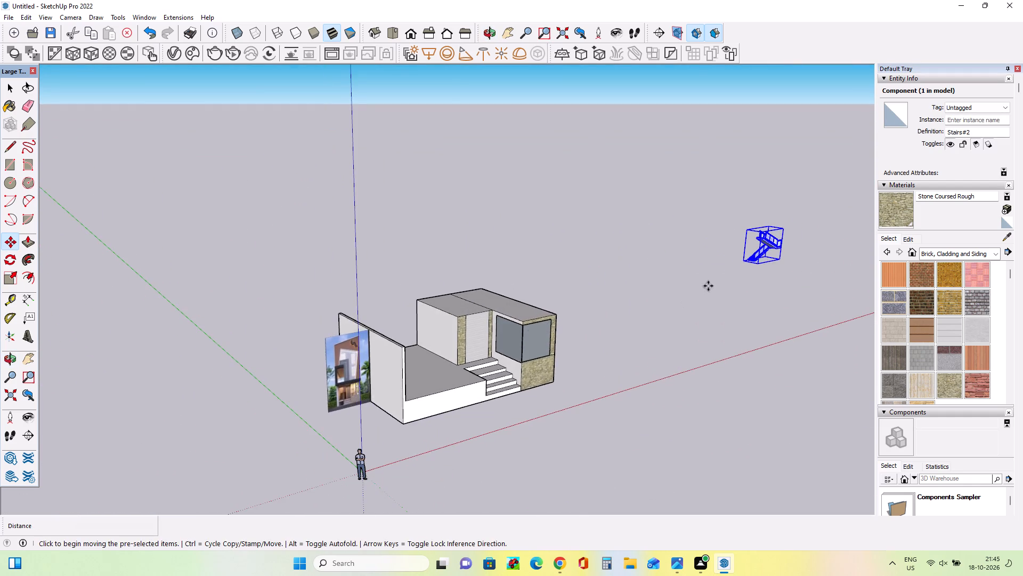
{"action": "scroll", "coordinate": [708, 286], "scroll_direction": "down", "scroll_amount": 3}
{"action": "middle_click_drag", "start_coordinate": [752, 294], "coordinate": [685, 322]}
{"action": "scroll", "coordinate": [571, 320], "scroll_direction": "down", "scroll_amount": 3}
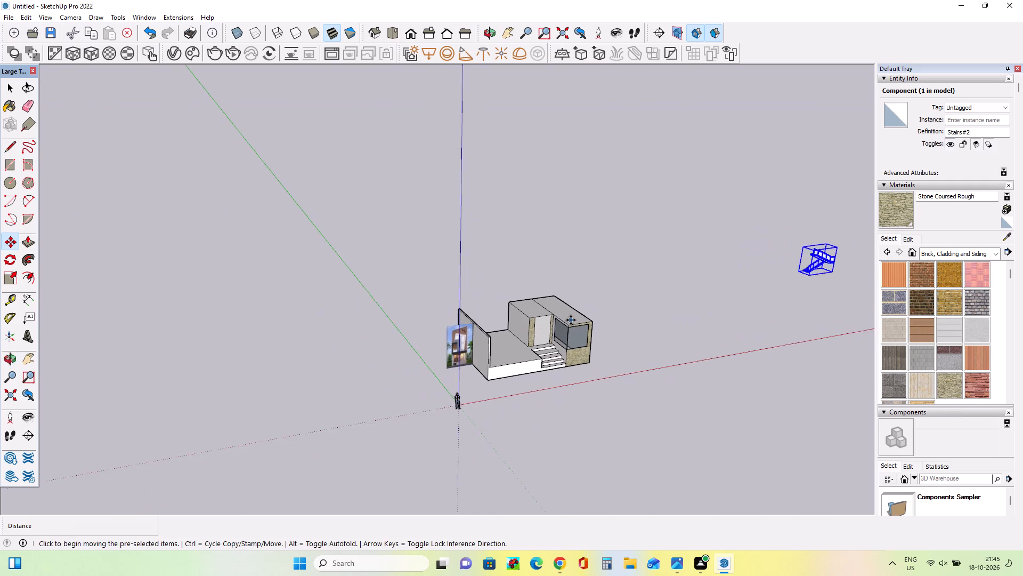
{"action": "left_click", "coordinate": [5, 258]}
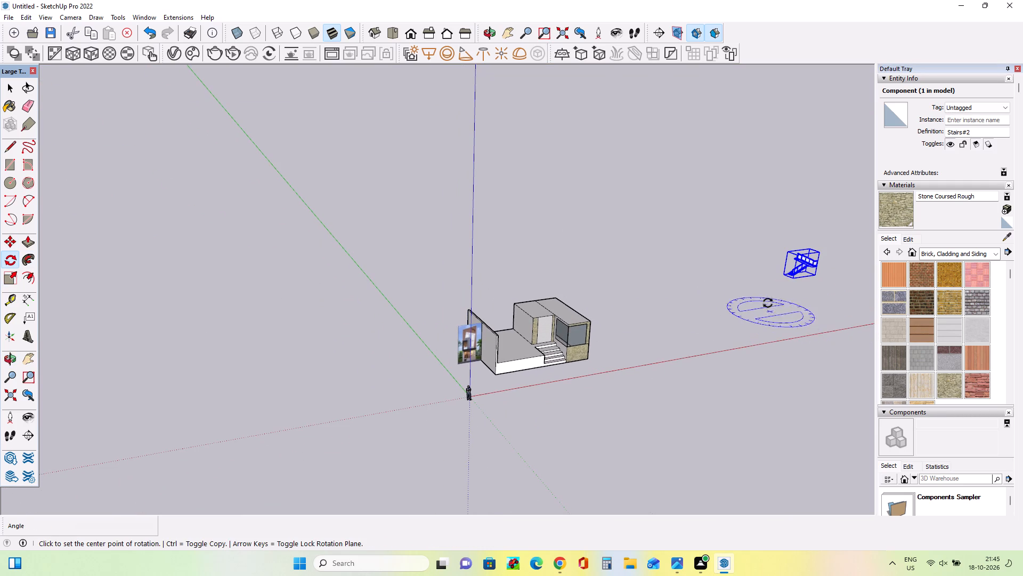
{"action": "left_click", "coordinate": [768, 301]}
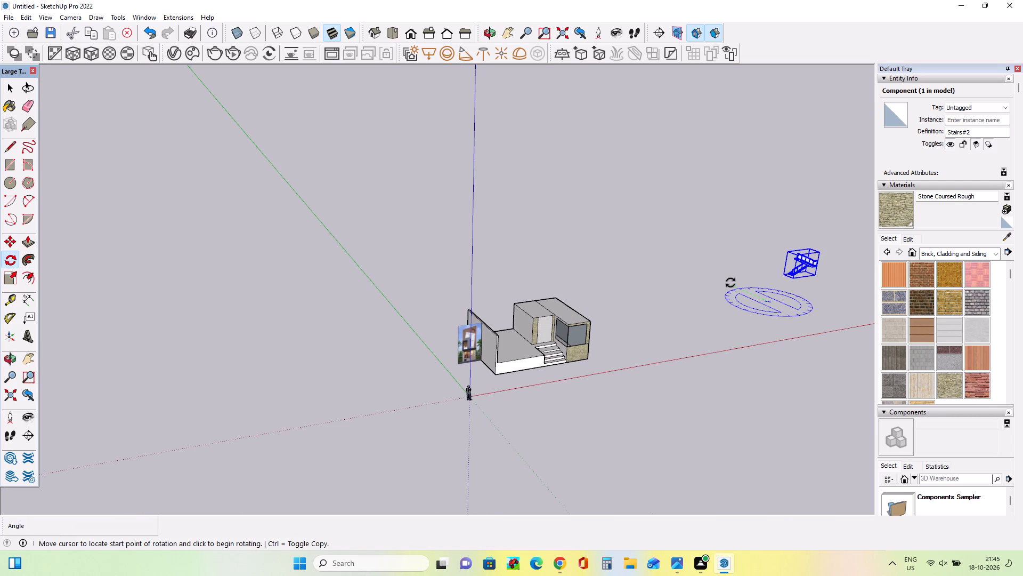
{"action": "left_click", "coordinate": [730, 283]}
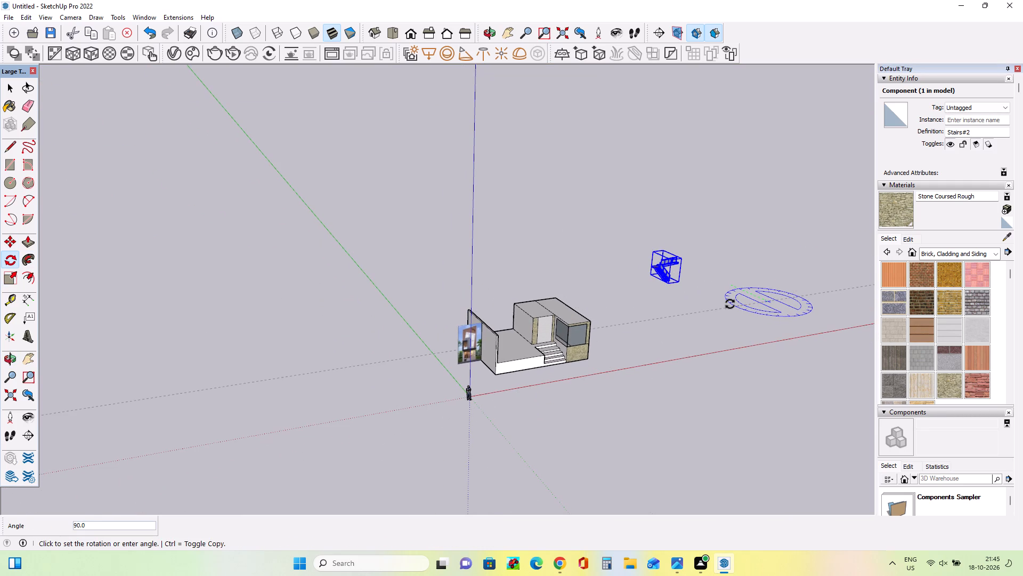
{"action": "left_click", "coordinate": [730, 304]}
Move the rotated stairs component about 148' 8" over to the side wall beside the raised platform.
{"action": "middle_click_drag", "start_coordinate": [736, 326], "coordinate": [649, 342]}
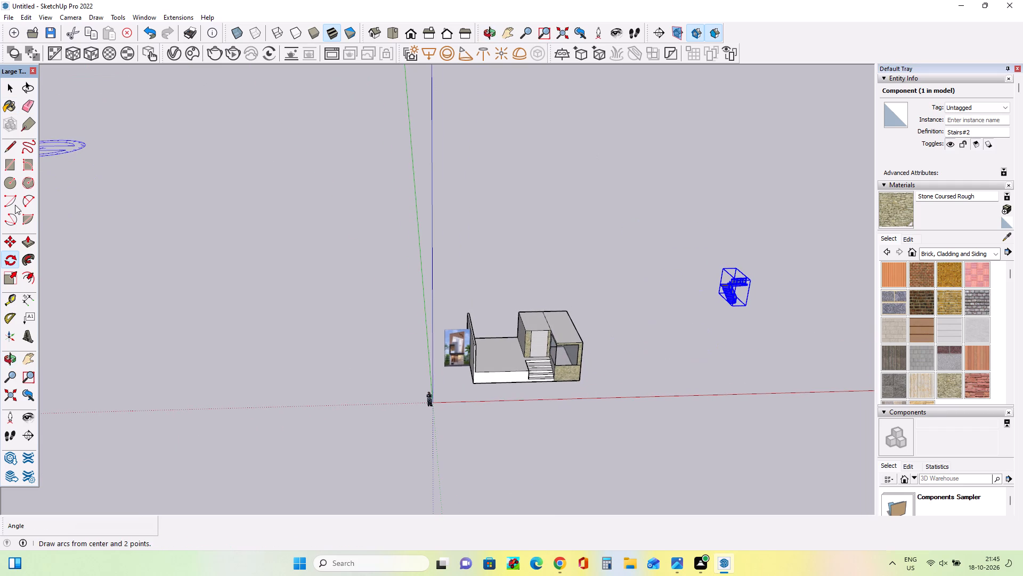
{"action": "left_click", "coordinate": [13, 240]}
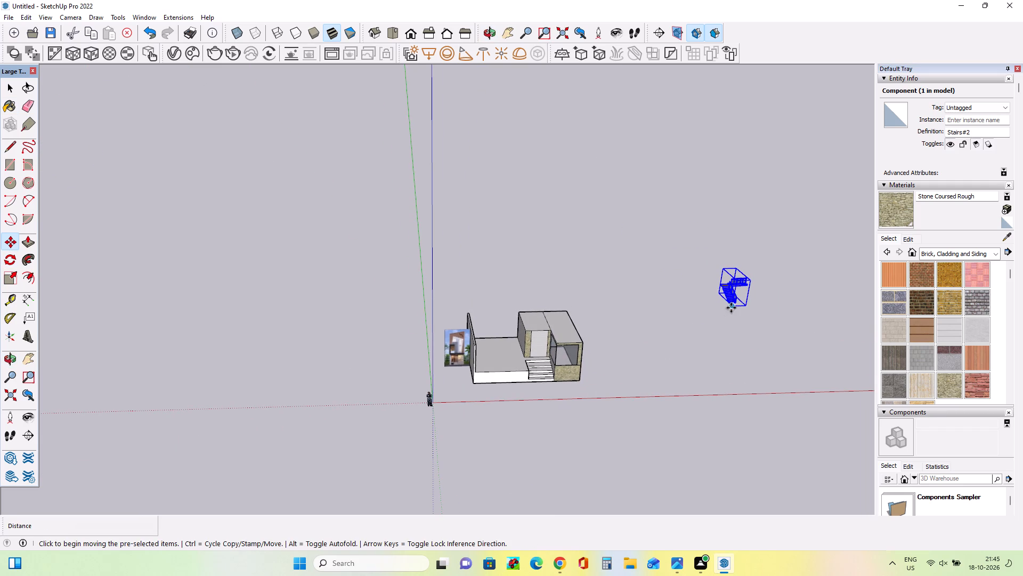
{"action": "left_click", "coordinate": [732, 308]}
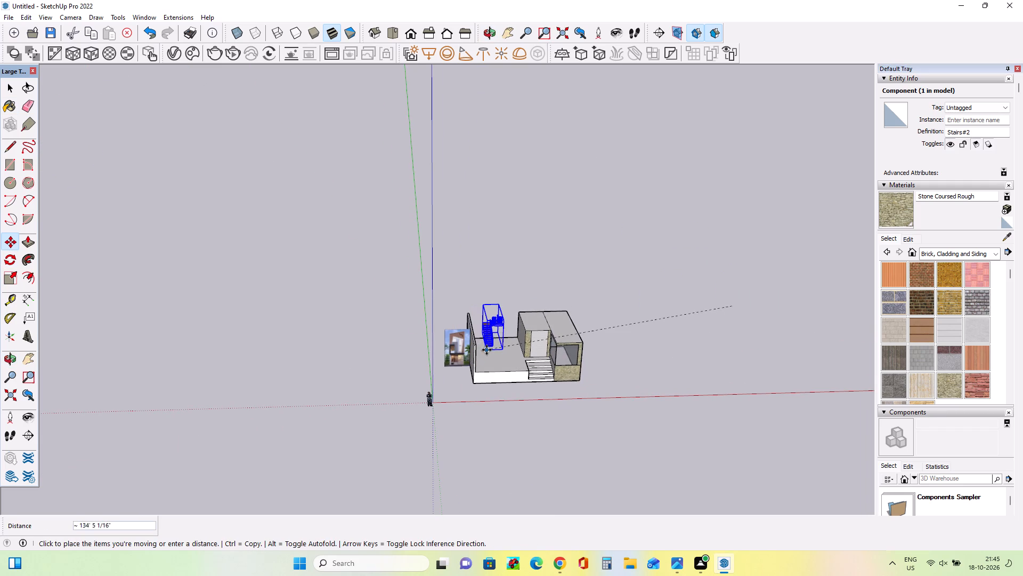
{"action": "left_click", "coordinate": [476, 356]}
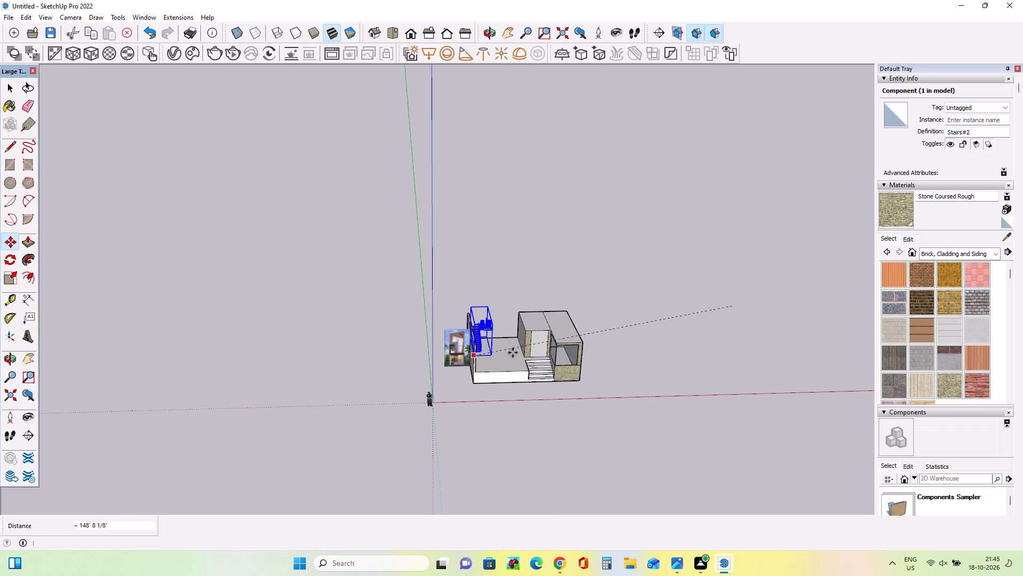
Move the stairs component about 10' 10" forward so it sits on the raised platform, alongside the side wall.
{"action": "scroll", "coordinate": [502, 335], "scroll_direction": "up", "scroll_amount": 10}
{"action": "scroll", "coordinate": [525, 372], "scroll_direction": "down", "scroll_amount": 1}
{"action": "scroll", "coordinate": [525, 372], "scroll_direction": "up", "scroll_amount": 5}
{"action": "scroll", "coordinate": [525, 372], "scroll_direction": "down", "scroll_amount": 1}
{"action": "scroll", "coordinate": [525, 372], "scroll_direction": "up", "scroll_amount": 2}
{"action": "middle_click_drag", "start_coordinate": [554, 389], "coordinate": [450, 373]}
{"action": "left_click", "coordinate": [440, 310]}
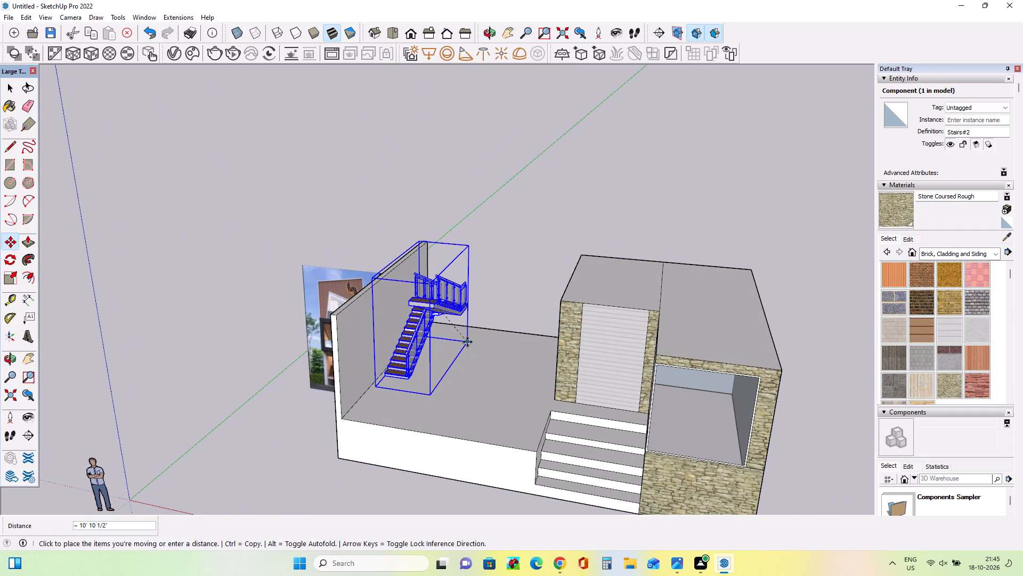
{"action": "left_click", "coordinate": [466, 341]}
Inspect the placed stairs from the front, checking their direction and position relative to the side wall and platform.
{"action": "middle_click_drag", "start_coordinate": [435, 383], "coordinate": [467, 346]}
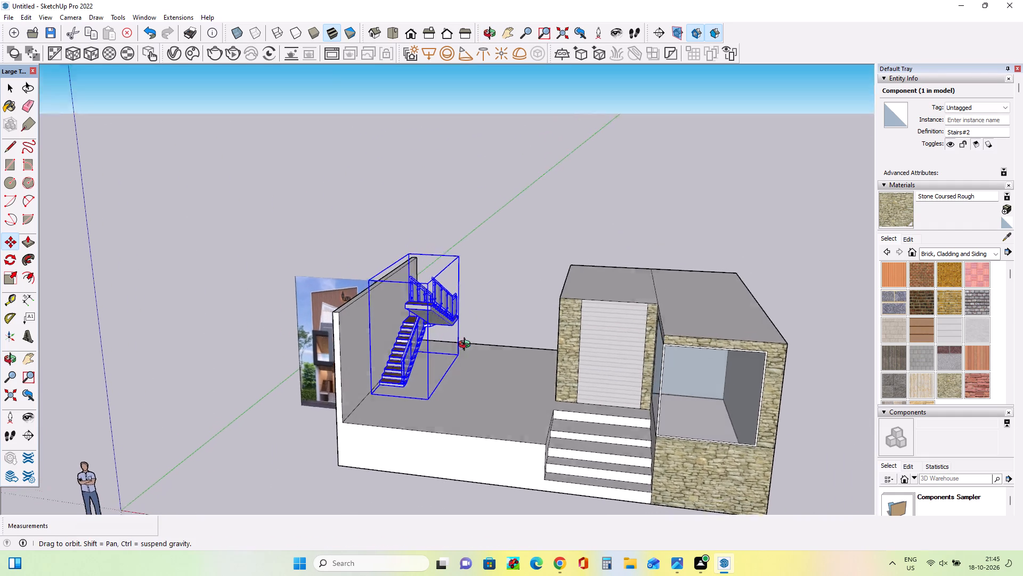
{"action": "middle_click_drag", "start_coordinate": [467, 346], "coordinate": [529, 279]}
{"action": "scroll", "coordinate": [407, 320], "scroll_direction": "up", "scroll_amount": 3}
{"action": "middle_click_drag", "start_coordinate": [435, 339], "coordinate": [445, 308]}
{"action": "scroll", "coordinate": [414, 341], "scroll_direction": "up", "scroll_amount": 3}
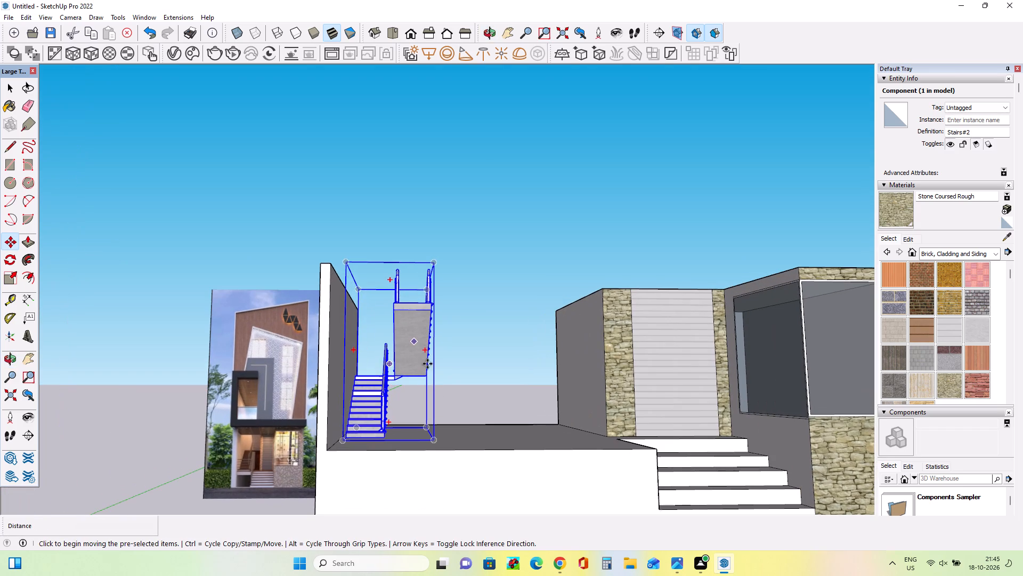
{"action": "scroll", "coordinate": [427, 364], "scroll_direction": "up", "scroll_amount": 5}
{"action": "scroll", "coordinate": [554, 378], "scroll_direction": "up", "scroll_amount": 1}
{"action": "middle_click_drag", "start_coordinate": [554, 378], "coordinate": [493, 358]}
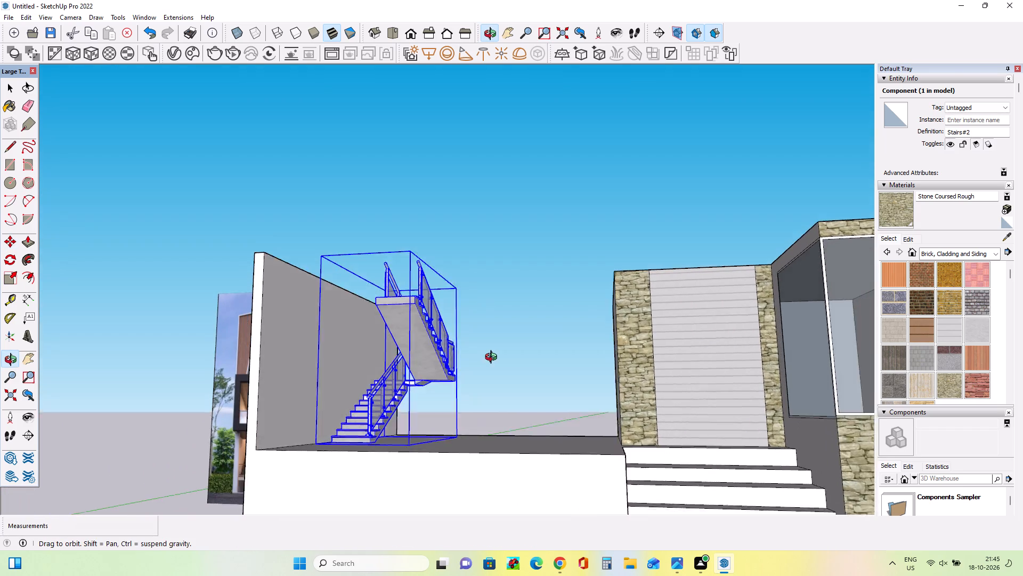
{"action": "middle_click_drag", "start_coordinate": [493, 358], "coordinate": [493, 363]}
{"action": "scroll", "coordinate": [399, 353], "scroll_direction": "up", "scroll_amount": 10}
{"action": "middle_click_drag", "start_coordinate": [526, 356], "coordinate": [547, 365]}
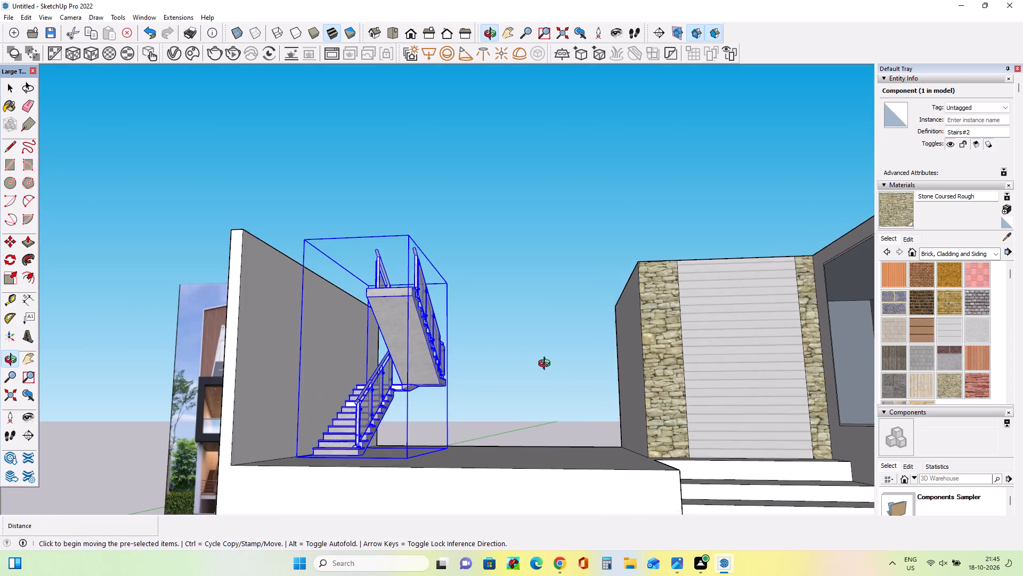
{"action": "middle_click_drag", "start_coordinate": [547, 365], "coordinate": [579, 379]}
{"action": "scroll", "coordinate": [579, 379], "scroll_direction": "up", "scroll_amount": 1}
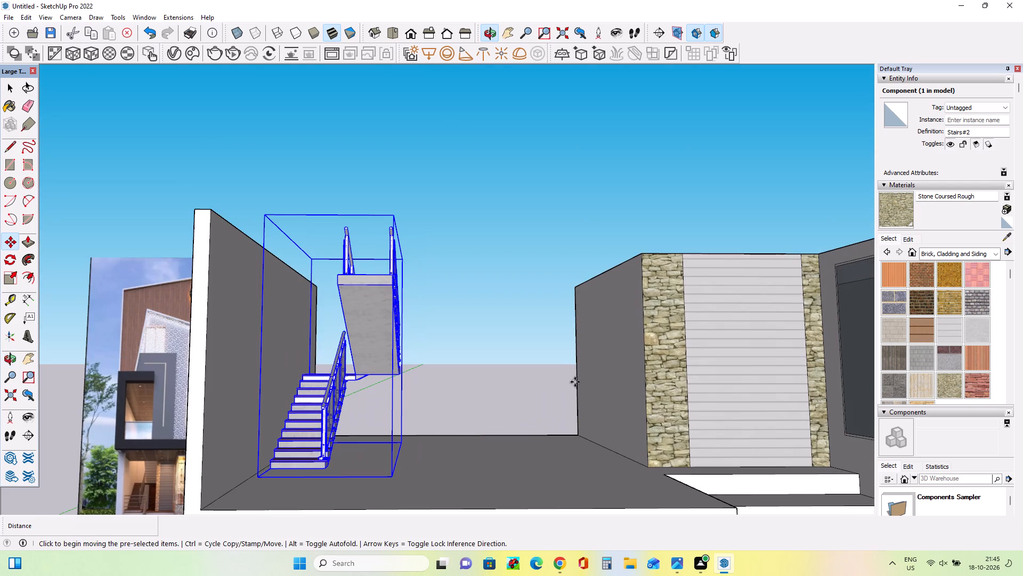
{"action": "scroll", "coordinate": [355, 411], "scroll_direction": "up", "scroll_amount": 2}
{"action": "scroll", "coordinate": [432, 392], "scroll_direction": "down", "scroll_amount": 8}
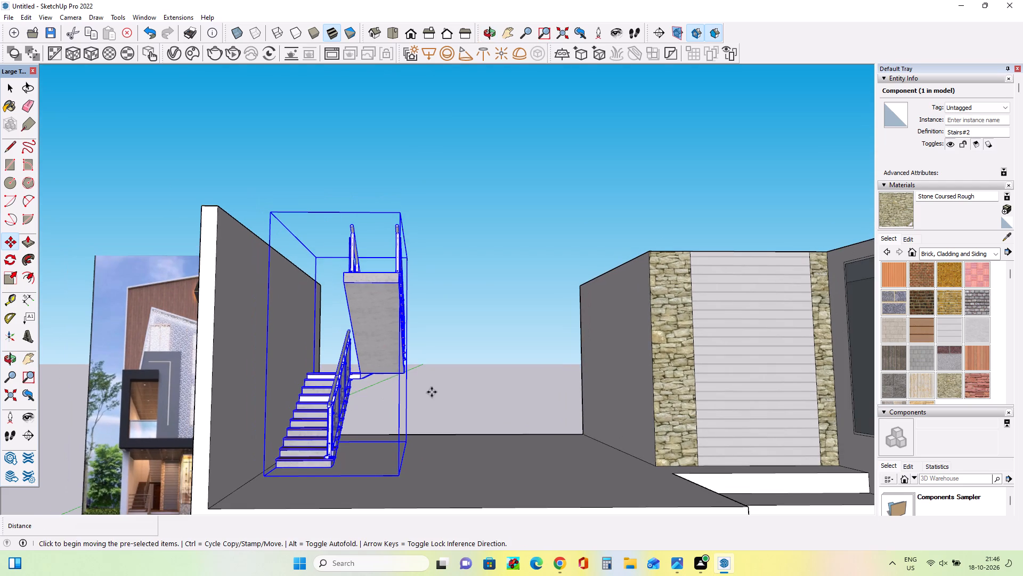
{"action": "middle_click_drag", "start_coordinate": [426, 398], "coordinate": [431, 415]}
{"action": "scroll", "coordinate": [207, 473], "scroll_direction": "up", "scroll_amount": 13}
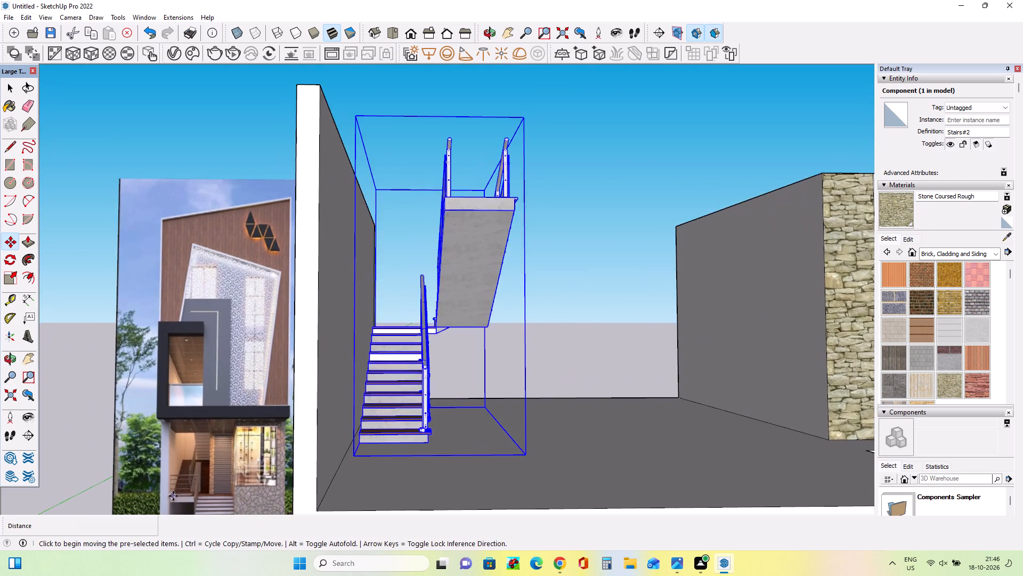
Examine the staircase and its railing on the raised platform in the reference image.
{"action": "scroll", "coordinate": [173, 496], "scroll_direction": "up", "scroll_amount": 9}
{"action": "scroll", "coordinate": [210, 452], "scroll_direction": "up", "scroll_amount": 13}
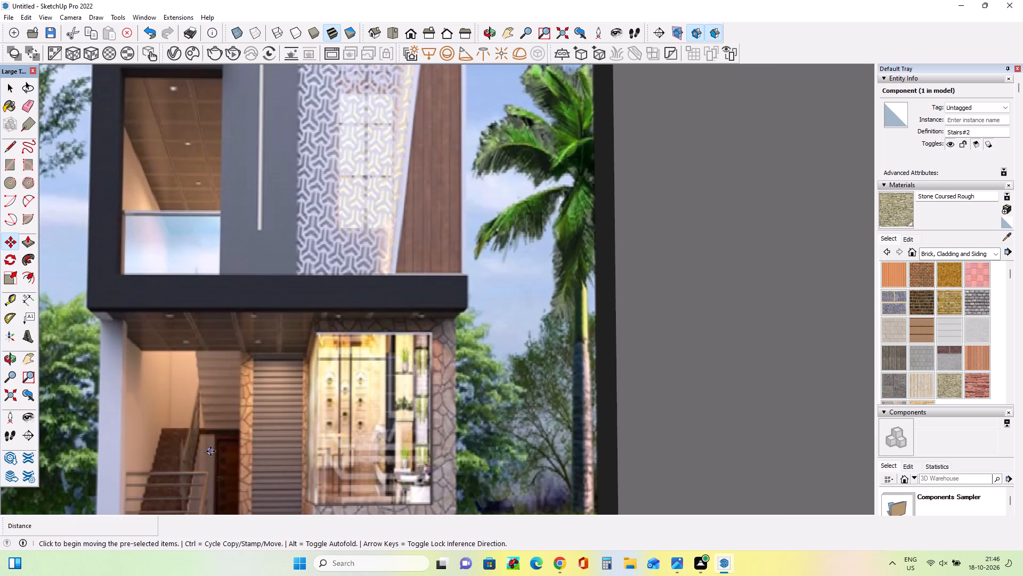
{"action": "scroll", "coordinate": [210, 451], "scroll_direction": "down", "scroll_amount": 8}
{"action": "scroll", "coordinate": [206, 464], "scroll_direction": "up", "scroll_amount": 7}
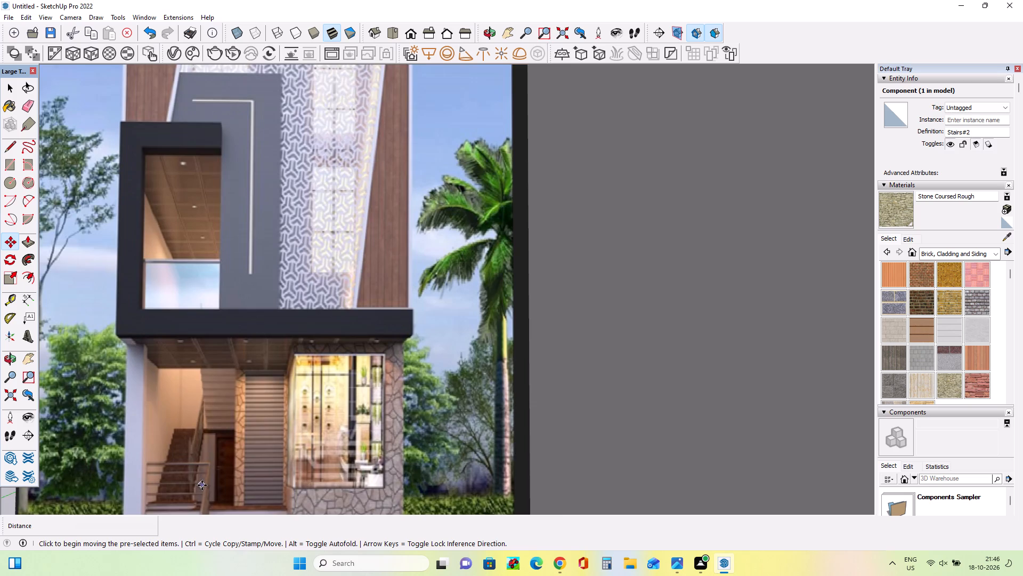
{"action": "scroll", "coordinate": [202, 485], "scroll_direction": "up", "scroll_amount": 12}
{"action": "scroll", "coordinate": [229, 460], "scroll_direction": "down", "scroll_amount": 4}
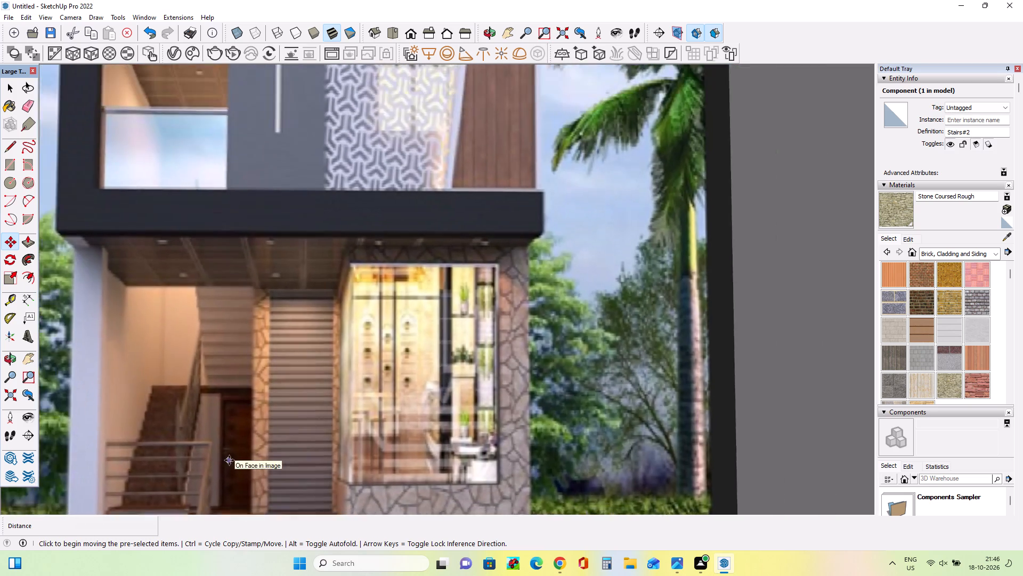
{"action": "scroll", "coordinate": [229, 460], "scroll_direction": "down", "scroll_amount": 17}
{"action": "scroll", "coordinate": [229, 459], "scroll_direction": "down", "scroll_amount": 5}
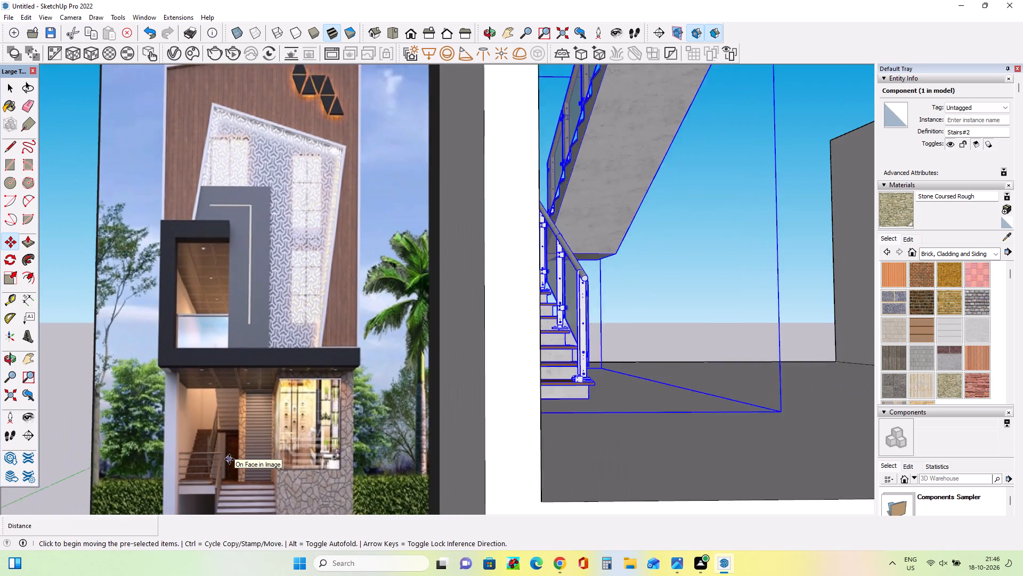
{"action": "scroll", "coordinate": [229, 459], "scroll_direction": "down", "scroll_amount": 4}
Move the stairs component about 11" so its front bottom corner meets the base of the side wall.
{"action": "middle_click_drag", "start_coordinate": [229, 459], "coordinate": [221, 438]}
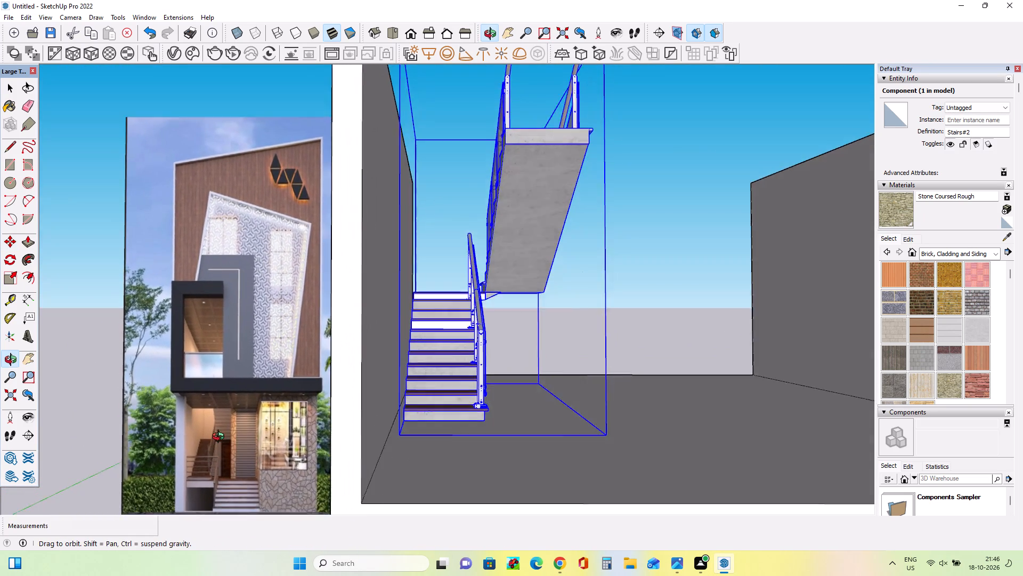
{"action": "middle_click_drag", "start_coordinate": [221, 438], "coordinate": [223, 433]}
{"action": "scroll", "coordinate": [223, 433], "scroll_direction": "down", "scroll_amount": 3}
{"action": "middle_click_drag", "start_coordinate": [288, 440], "coordinate": [288, 509]}
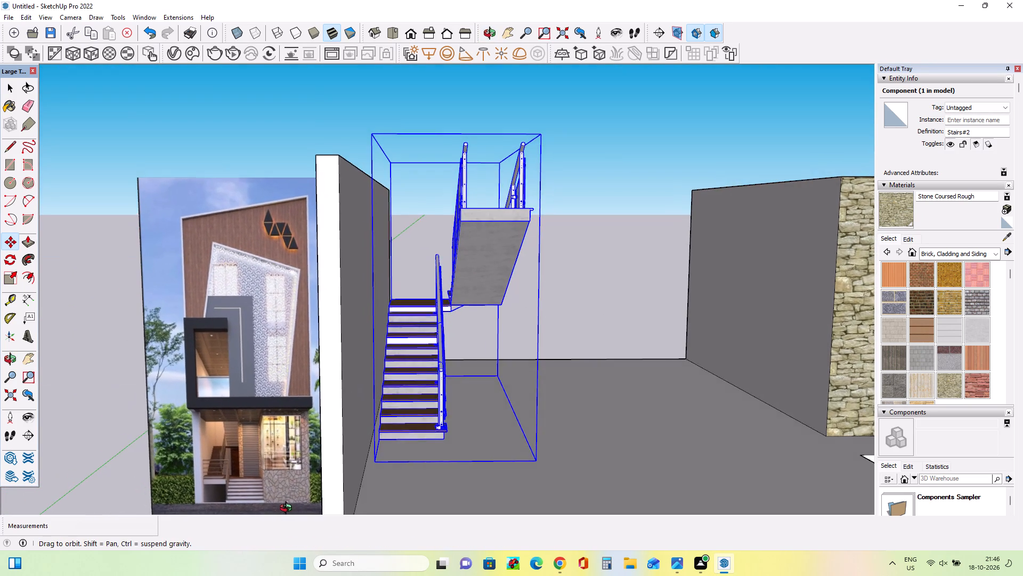
{"action": "middle_click_drag", "start_coordinate": [288, 509], "coordinate": [273, 500]}
{"action": "middle_click_drag", "start_coordinate": [405, 455], "coordinate": [392, 465]}
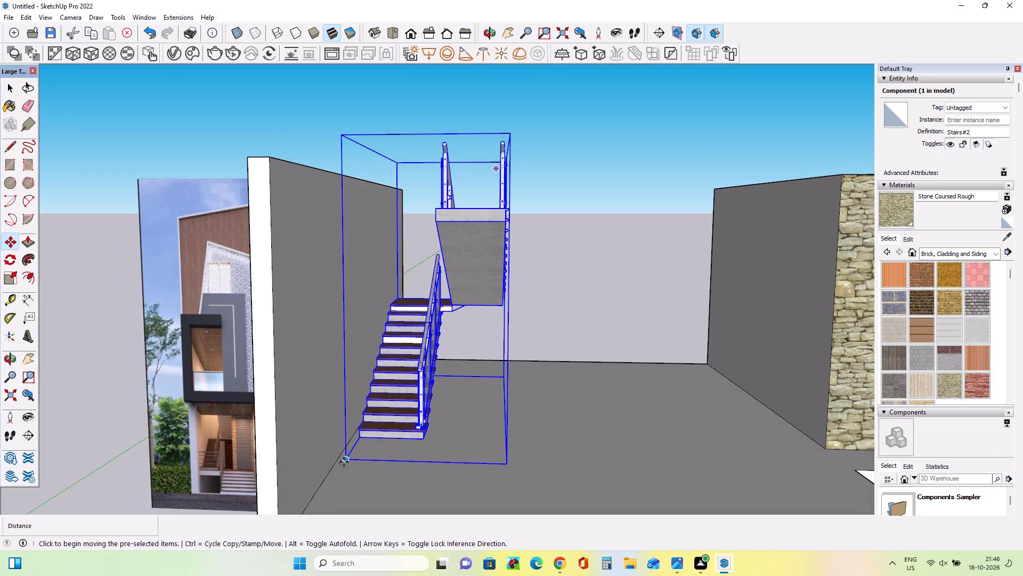
{"action": "left_click", "coordinate": [344, 462]}
{"action": "left_click", "coordinate": [330, 465]}
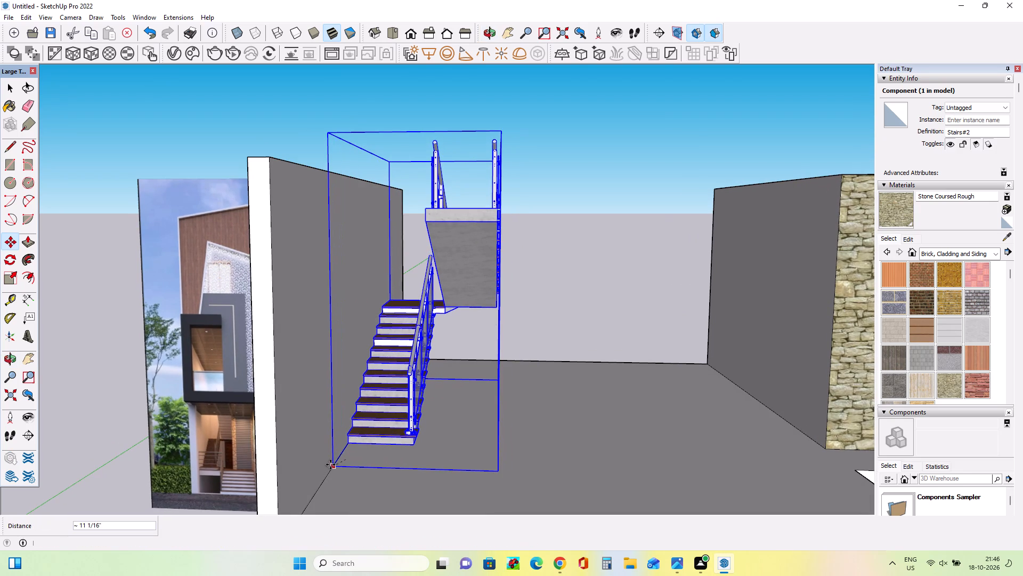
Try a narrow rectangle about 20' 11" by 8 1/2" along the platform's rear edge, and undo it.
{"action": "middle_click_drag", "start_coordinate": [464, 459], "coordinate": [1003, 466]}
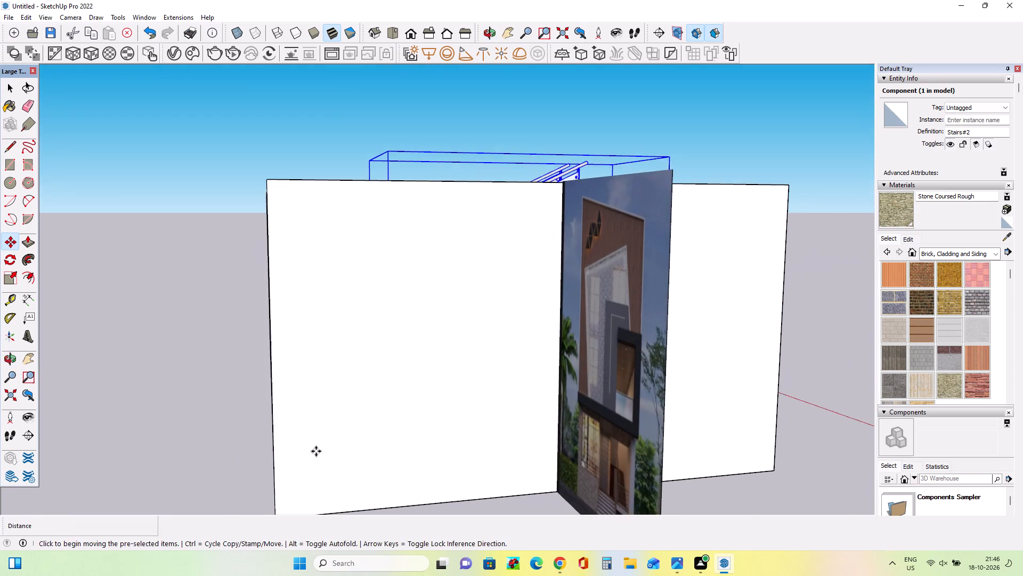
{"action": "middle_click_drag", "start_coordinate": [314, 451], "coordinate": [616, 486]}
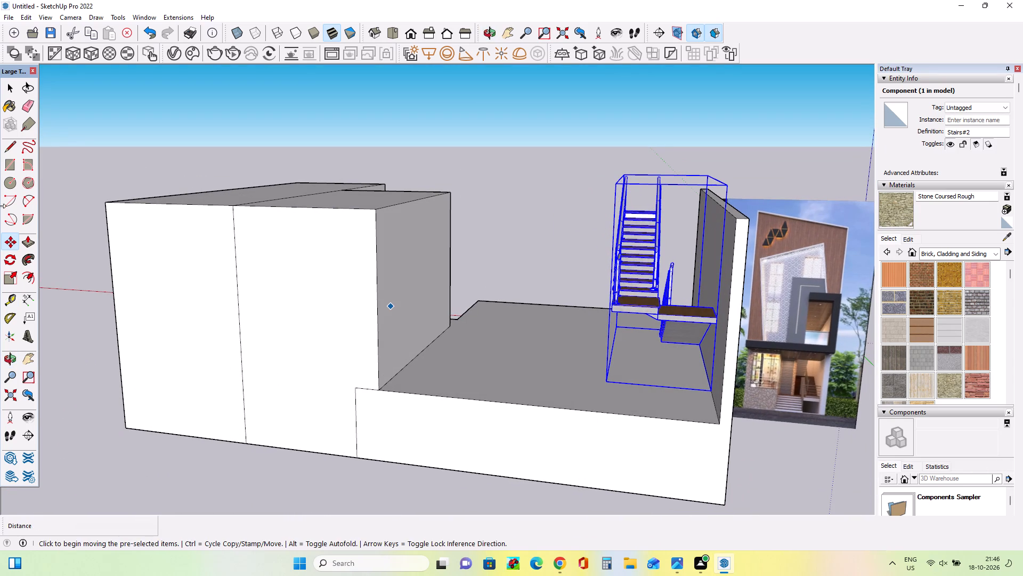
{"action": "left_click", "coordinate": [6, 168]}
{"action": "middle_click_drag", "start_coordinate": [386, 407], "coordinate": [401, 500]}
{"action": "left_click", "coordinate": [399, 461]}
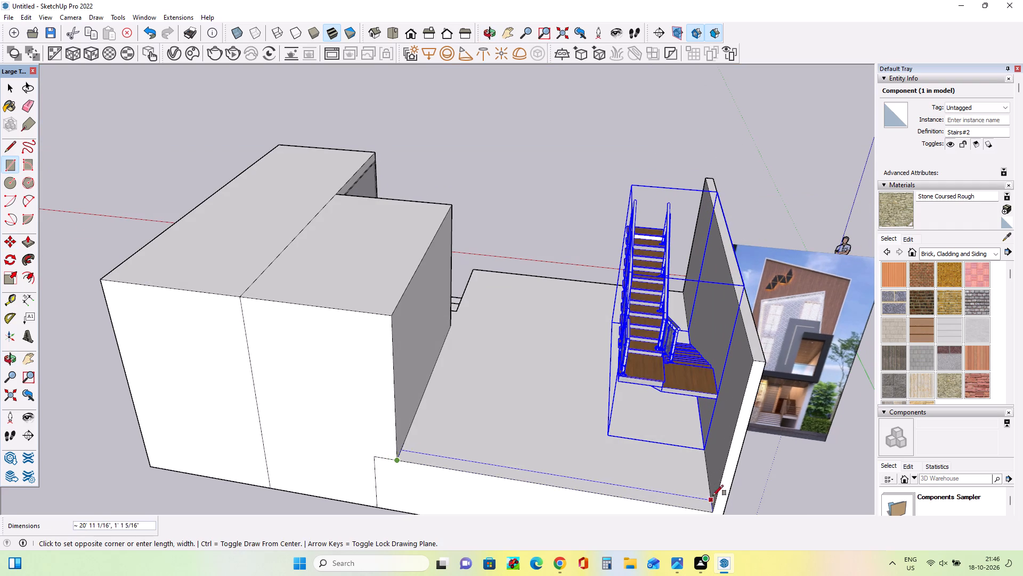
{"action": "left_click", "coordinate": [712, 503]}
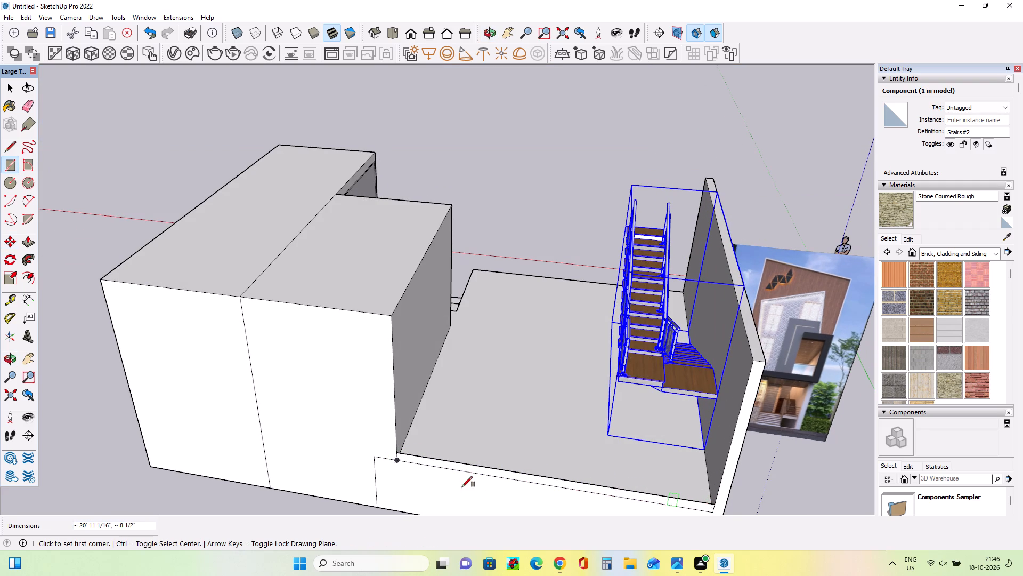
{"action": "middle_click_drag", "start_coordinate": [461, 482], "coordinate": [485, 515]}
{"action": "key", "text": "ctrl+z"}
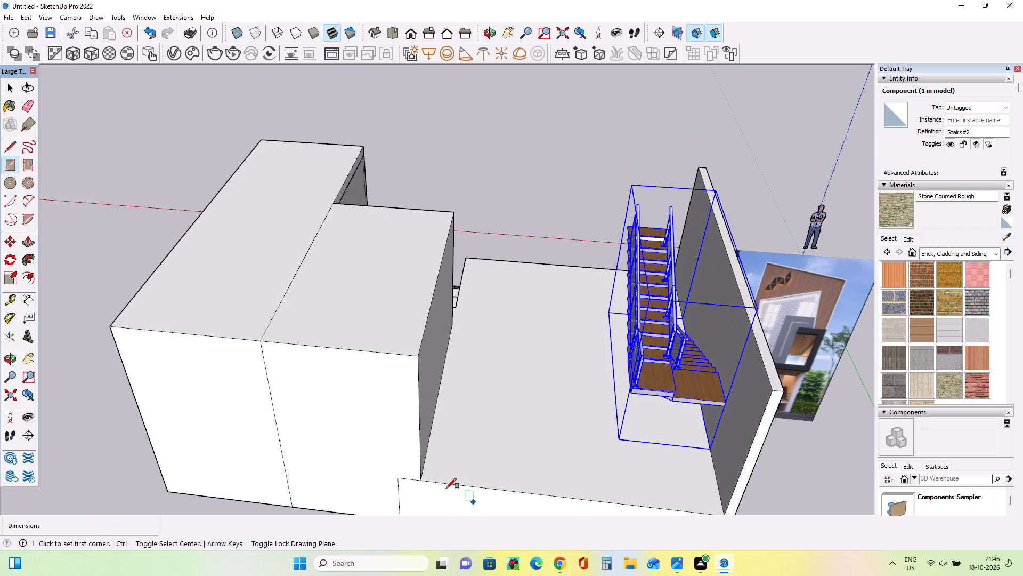
Build the rear wall by drawing a strip about 20' 11" by 1' along the platform's rear edge and extruding it about 11' 10" to the block's roof level.
{"action": "left_click", "coordinate": [419, 479]}
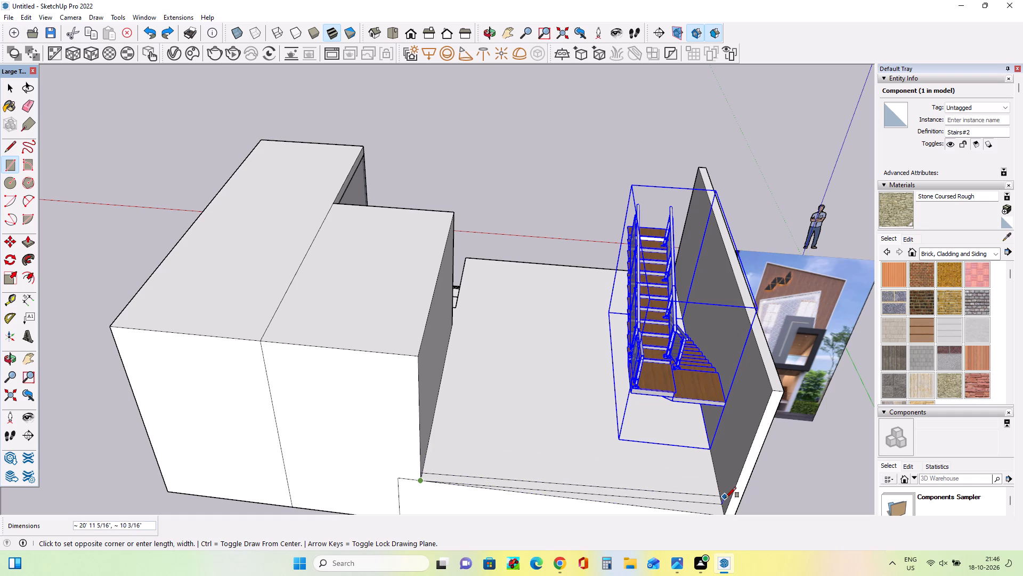
{"action": "left_click", "coordinate": [720, 503]}
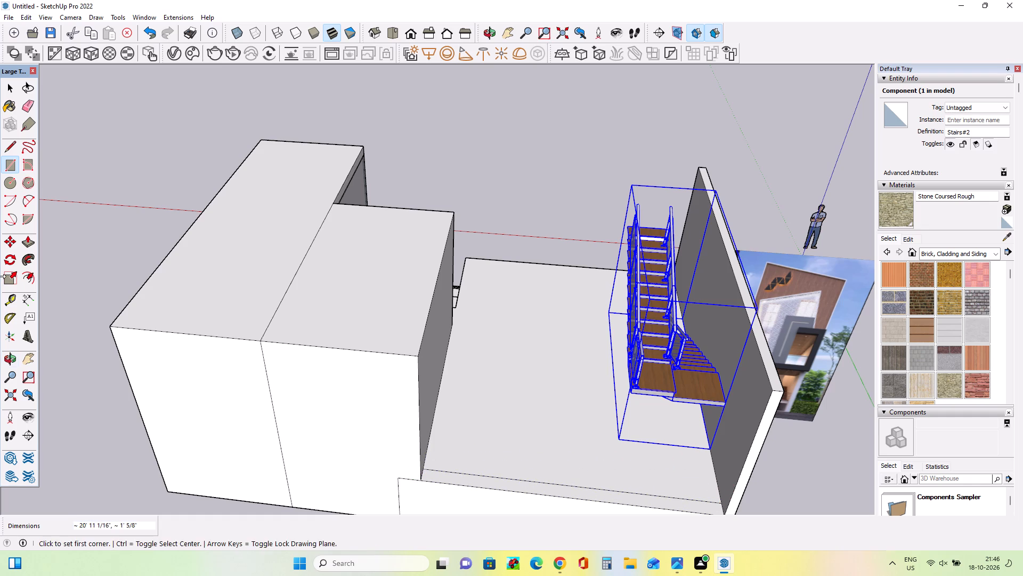
{"action": "left_click", "coordinate": [23, 241]}
{"action": "left_click", "coordinate": [476, 478]}
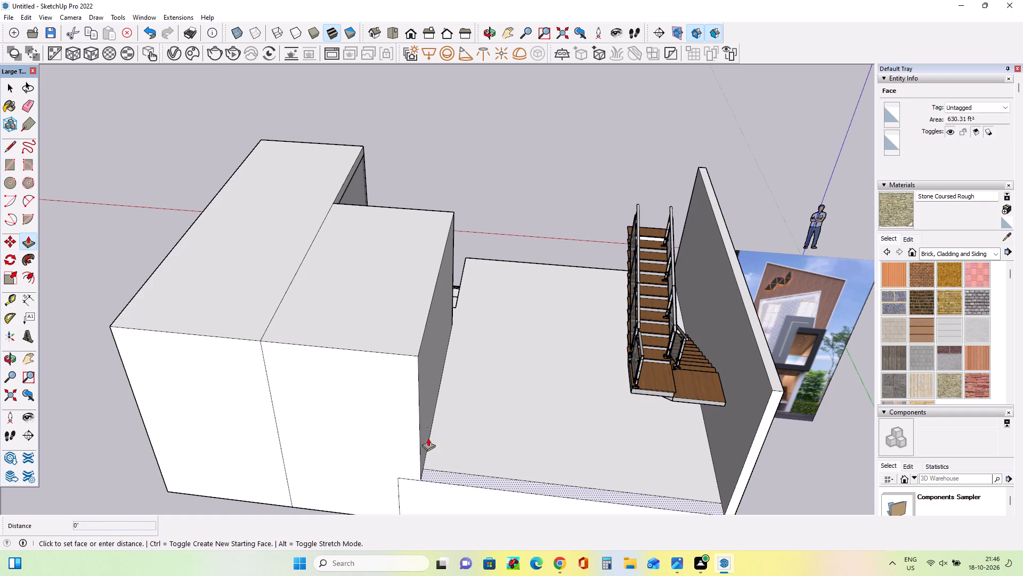
{"action": "left_click", "coordinate": [408, 353]}
Draw a thin rectangular strip along the top of the block's side face, from its front corner to the rear wall.
{"action": "middle_click_drag", "start_coordinate": [550, 428], "coordinate": [494, 450]}
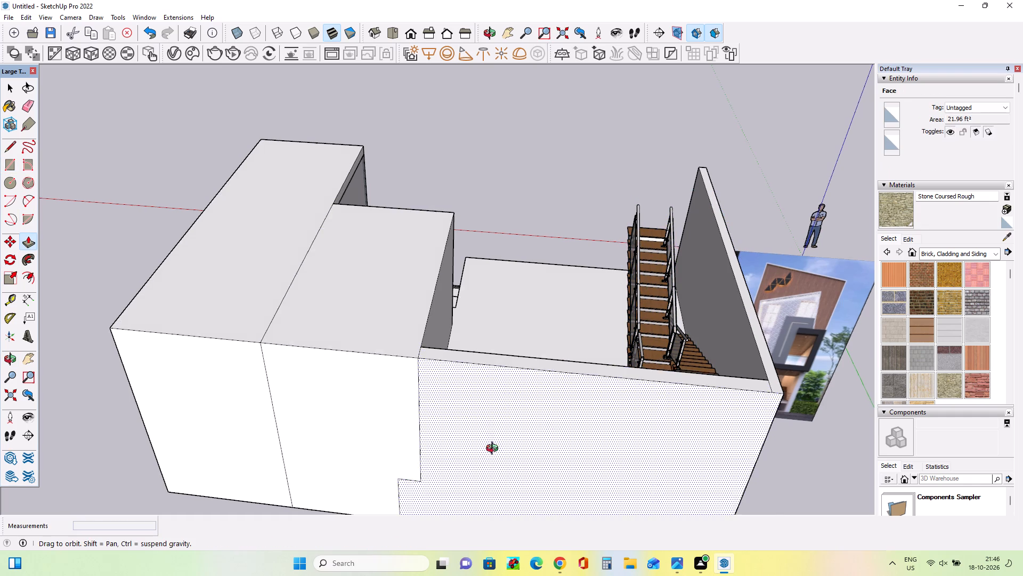
{"action": "middle_click_drag", "start_coordinate": [494, 450], "coordinate": [0, 472]}
{"action": "middle_click_drag", "start_coordinate": [462, 430], "coordinate": [275, 427]}
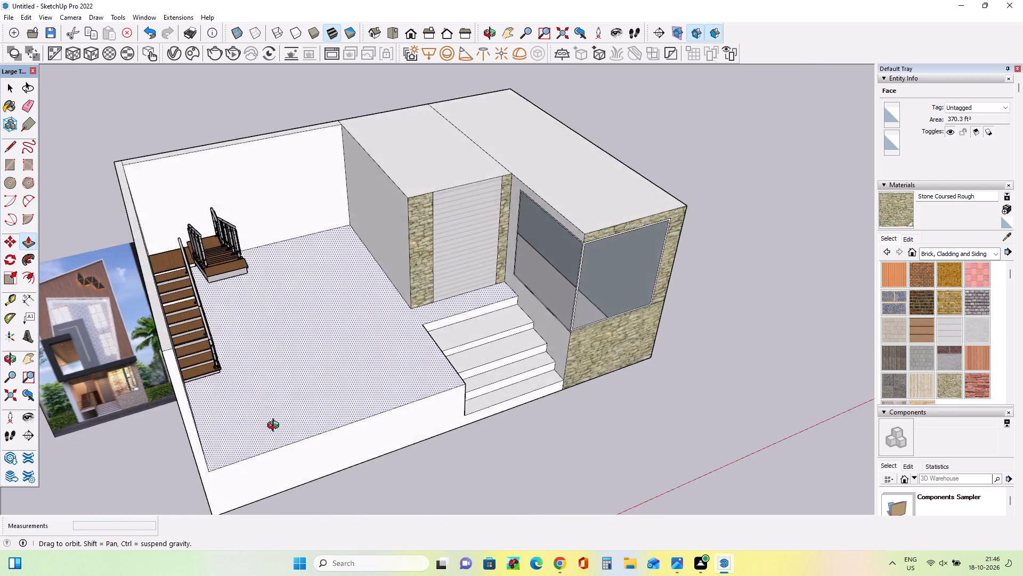
{"action": "middle_click_drag", "start_coordinate": [275, 427], "coordinate": [266, 359]}
{"action": "scroll", "coordinate": [242, 290], "scroll_direction": "up", "scroll_amount": 1}
{"action": "middle_click_drag", "start_coordinate": [410, 314], "coordinate": [404, 323]}
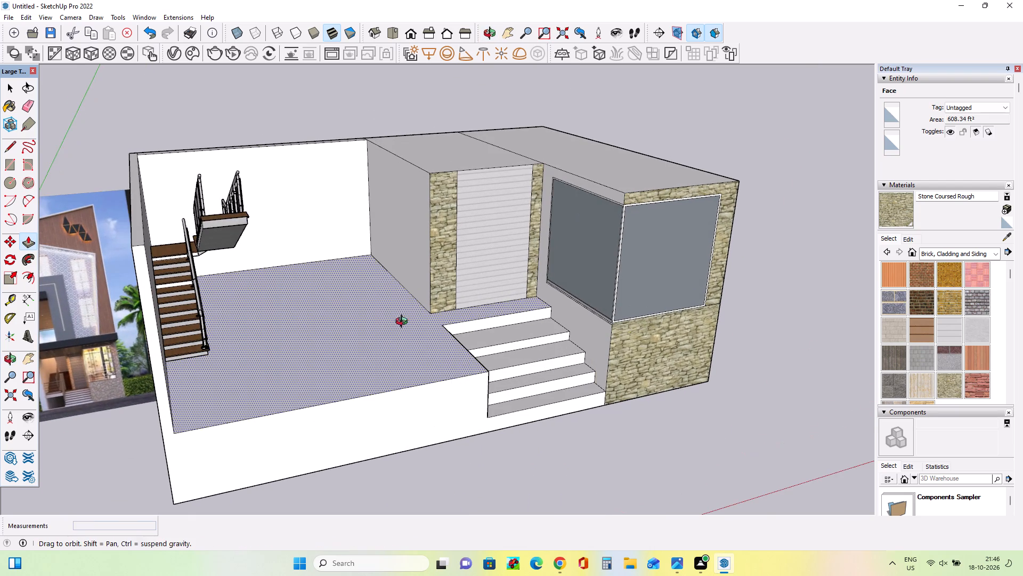
{"action": "middle_click_drag", "start_coordinate": [404, 323], "coordinate": [363, 369]}
{"action": "middle_click_drag", "start_coordinate": [388, 200], "coordinate": [408, 239]}
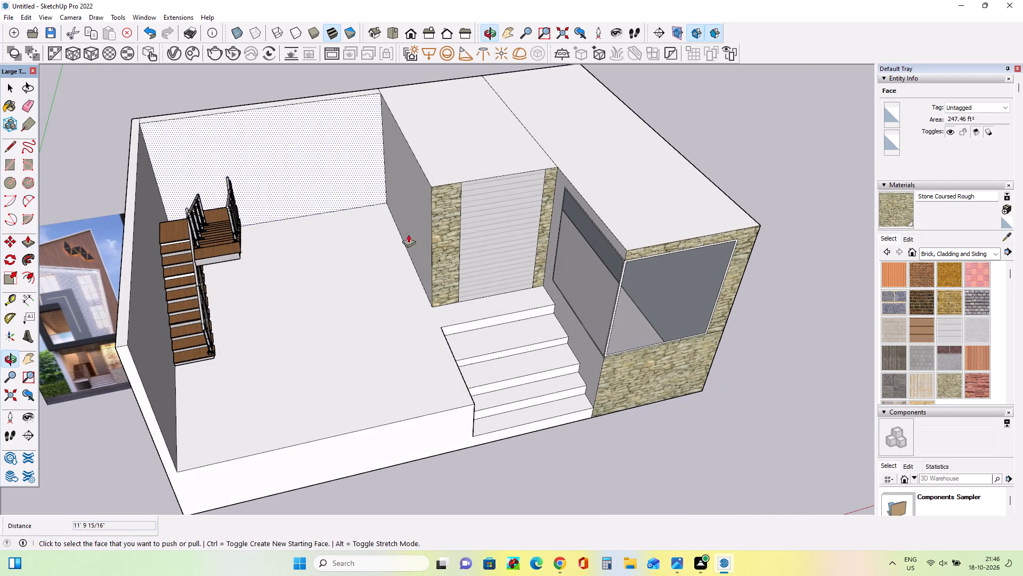
{"action": "left_click", "coordinate": [10, 163]}
{"action": "middle_click_drag", "start_coordinate": [363, 228], "coordinate": [462, 209]}
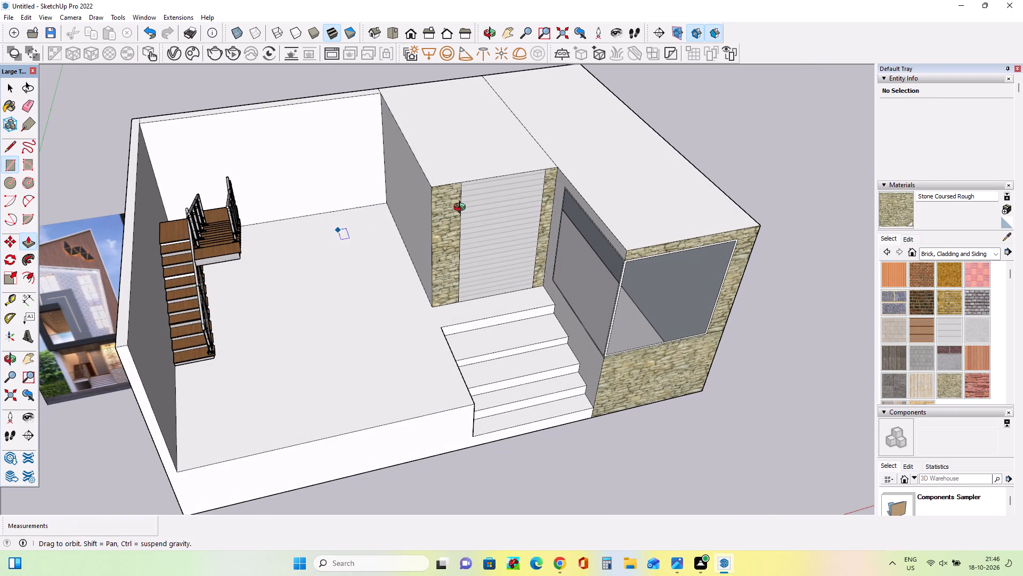
{"action": "middle_click_drag", "start_coordinate": [462, 209], "coordinate": [514, 169]}
{"action": "left_click", "coordinate": [433, 178]}
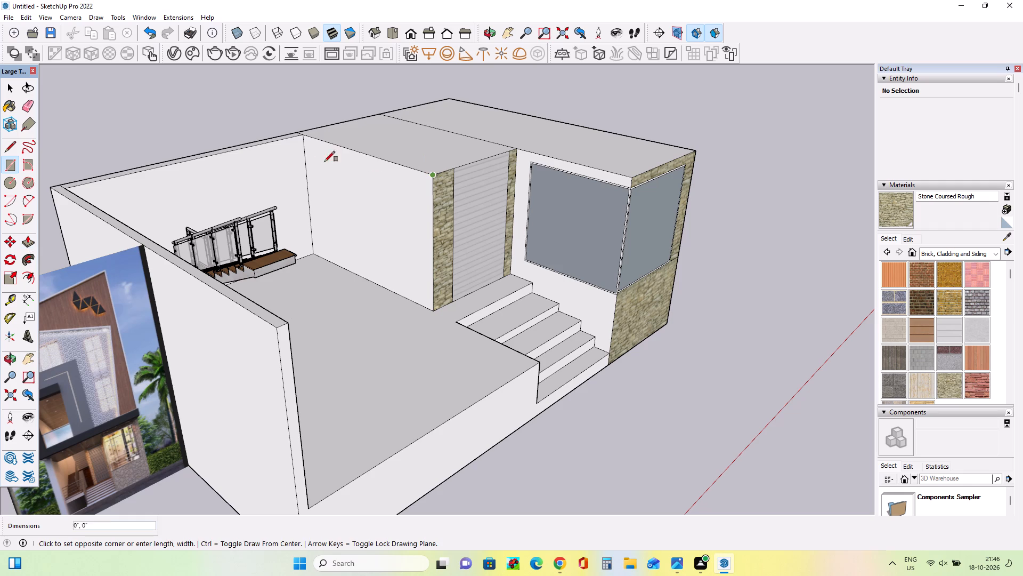
{"action": "left_click", "coordinate": [305, 142]}
{"action": "middle_click_drag", "start_coordinate": [443, 234], "coordinate": [466, 277]}
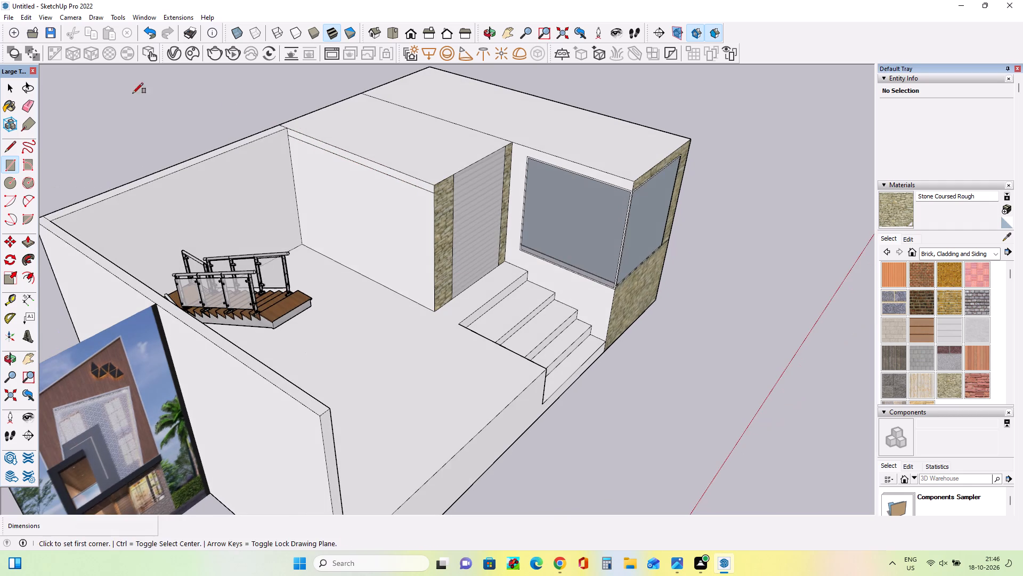
Extrude the thin strip at the top of the block's side face about 20' 11" across to the opposite side wall as a roof slab.
{"action": "left_click", "coordinate": [27, 243]}
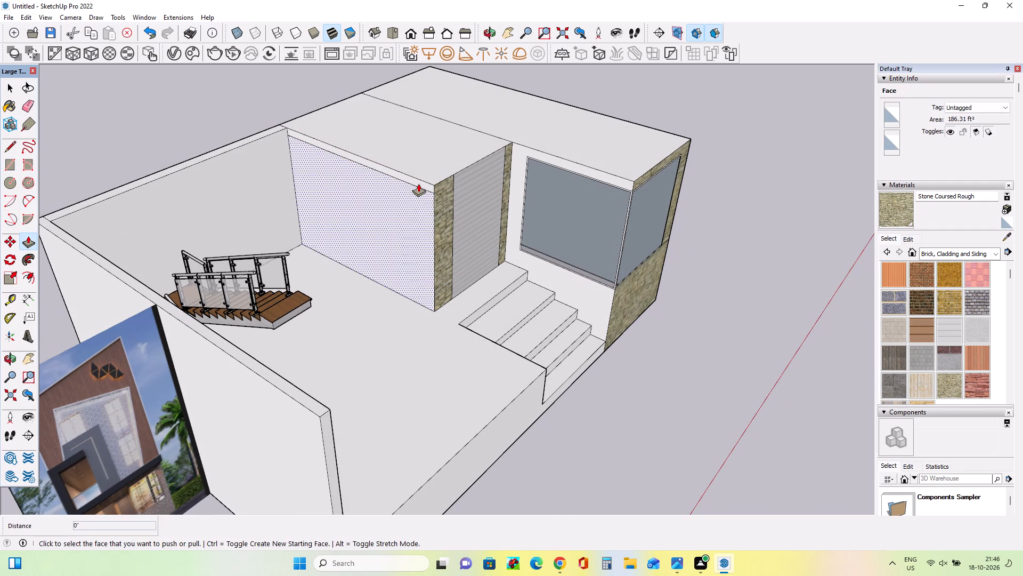
{"action": "left_click_drag", "start_coordinate": [418, 183], "coordinate": [207, 314]}
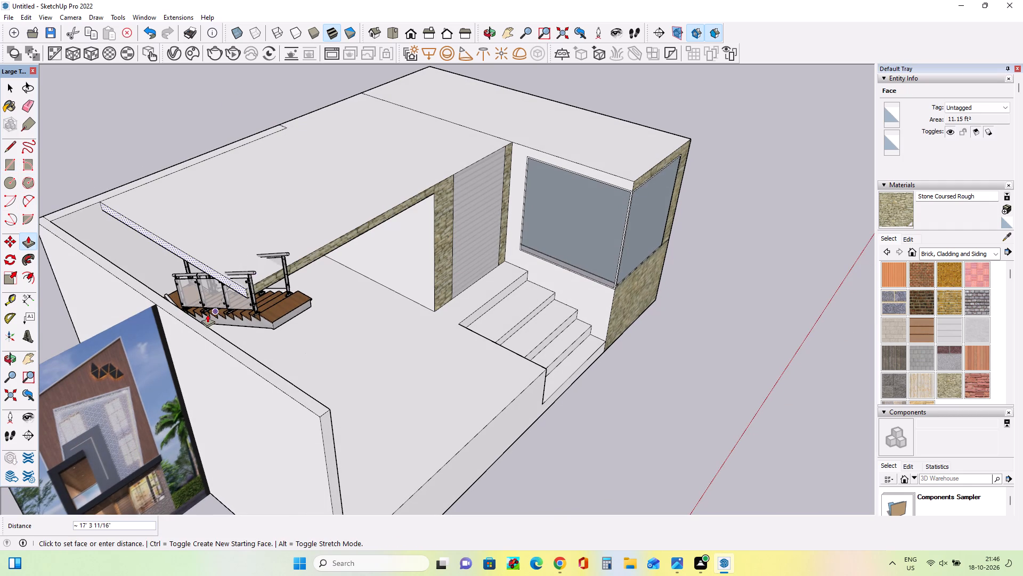
{"action": "left_click_drag", "start_coordinate": [207, 314], "coordinate": [186, 330]}
Scale the stairs component down from its top rear corner so it fits beneath the roof slab.
{"action": "middle_click_drag", "start_coordinate": [442, 340], "coordinate": [320, 281]}
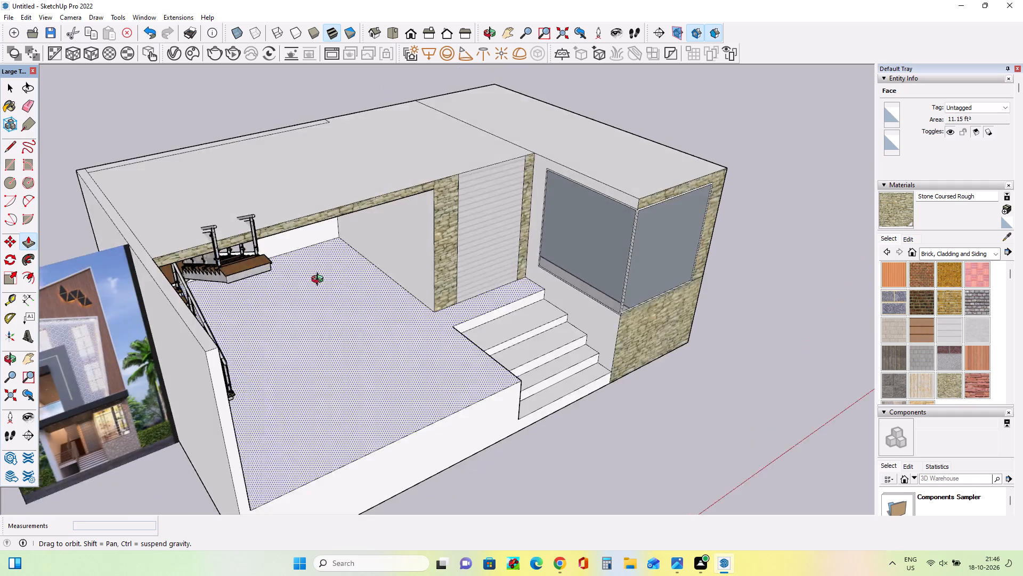
{"action": "middle_click_drag", "start_coordinate": [320, 281], "coordinate": [308, 261]}
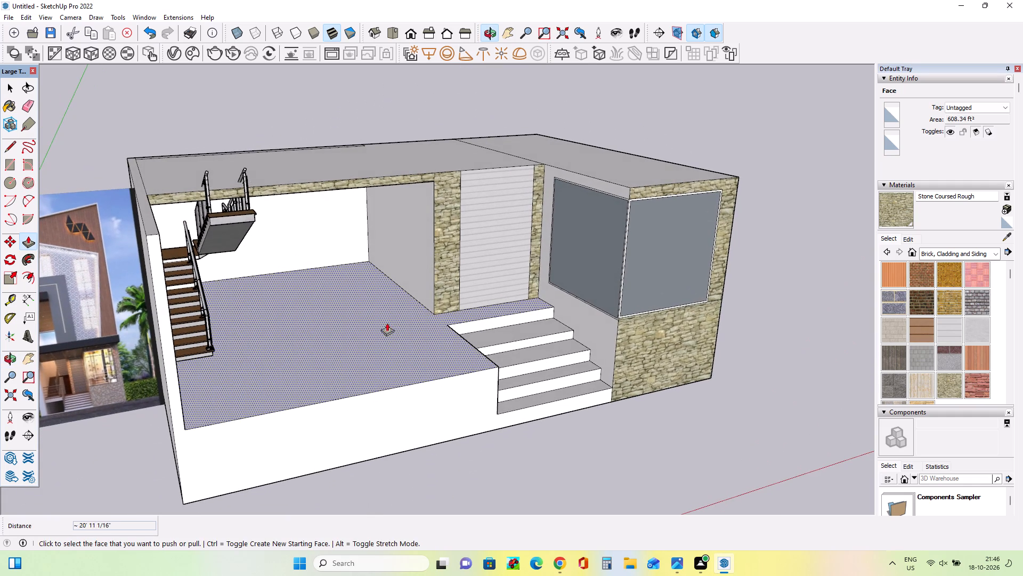
{"action": "middle_click_drag", "start_coordinate": [355, 331], "coordinate": [347, 353]}
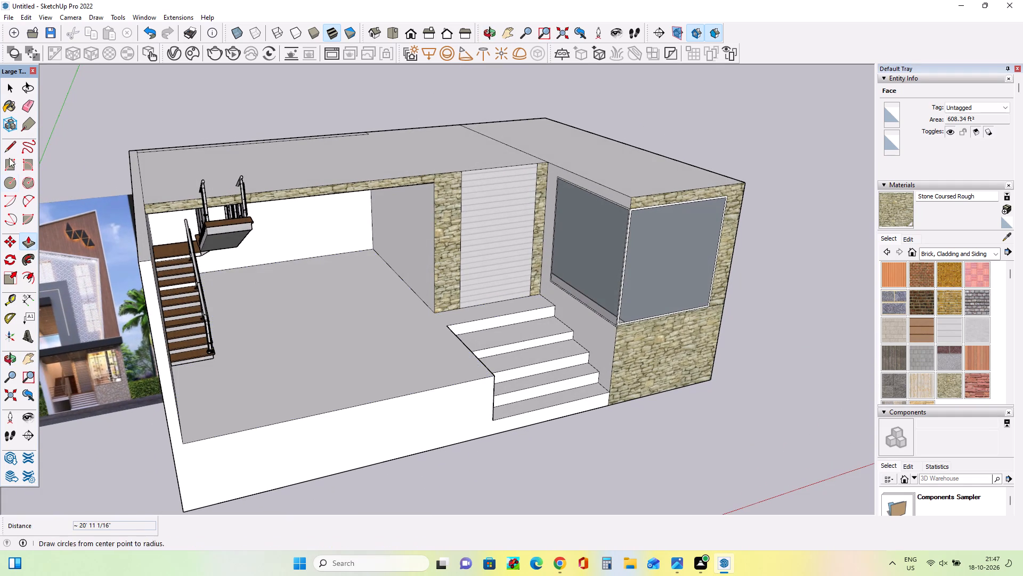
{"action": "left_click", "coordinate": [7, 89]}
{"action": "left_click", "coordinate": [197, 328]}
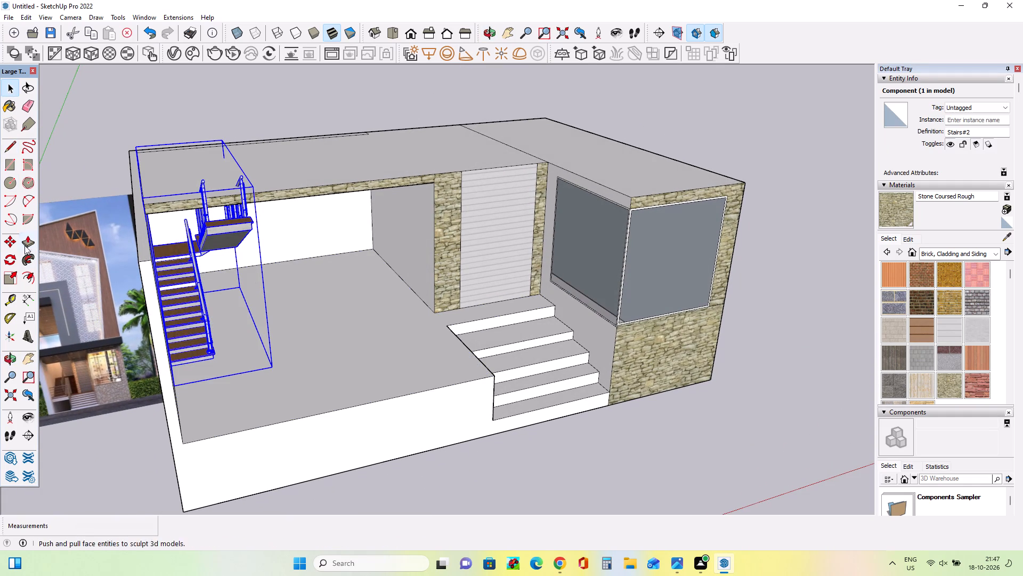
{"action": "left_click", "coordinate": [14, 275]}
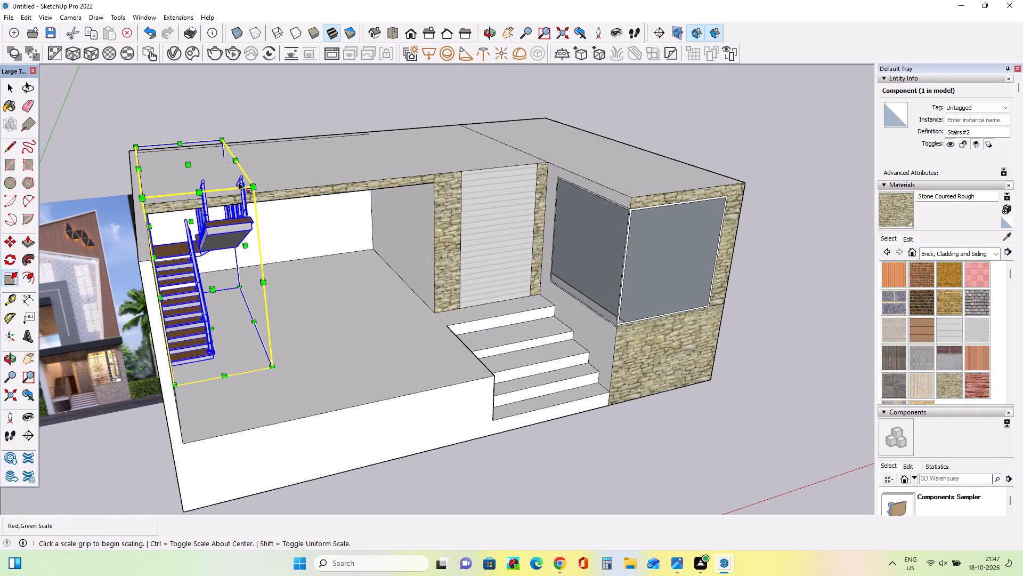
{"action": "left_click_drag", "start_coordinate": [221, 141], "coordinate": [213, 172]}
Move the stairs about 7' 5" back to the rear wall and about 6" sideways so they align with the side wall's base.
{"action": "middle_click_drag", "start_coordinate": [339, 259], "coordinate": [273, 212]}
{"action": "scroll", "coordinate": [190, 222], "scroll_direction": "up", "scroll_amount": 4}
{"action": "middle_click_drag", "start_coordinate": [216, 234], "coordinate": [251, 275]}
{"action": "middle_click_drag", "start_coordinate": [338, 341], "coordinate": [176, 339]}
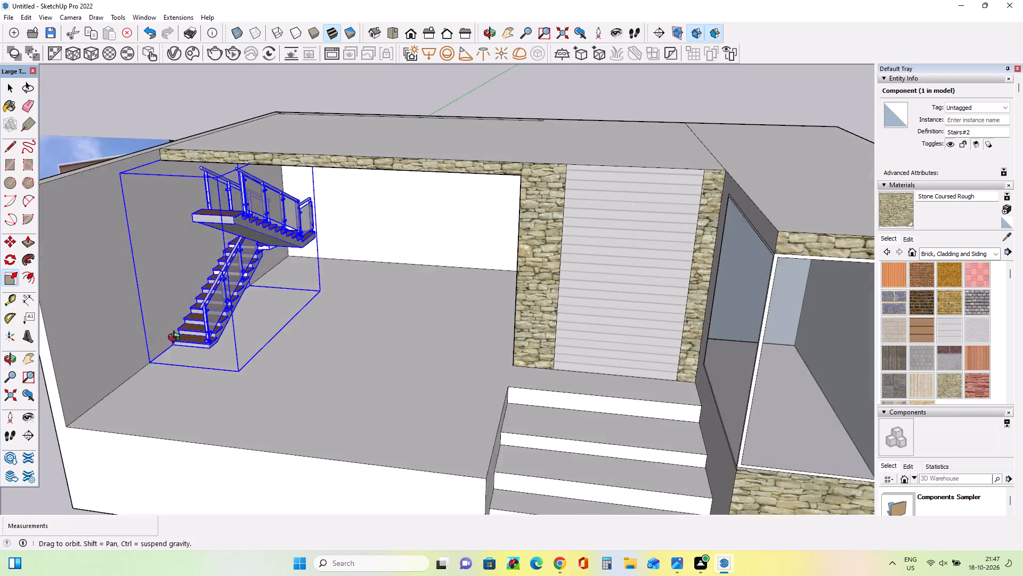
{"action": "middle_click_drag", "start_coordinate": [176, 339], "coordinate": [165, 339]}
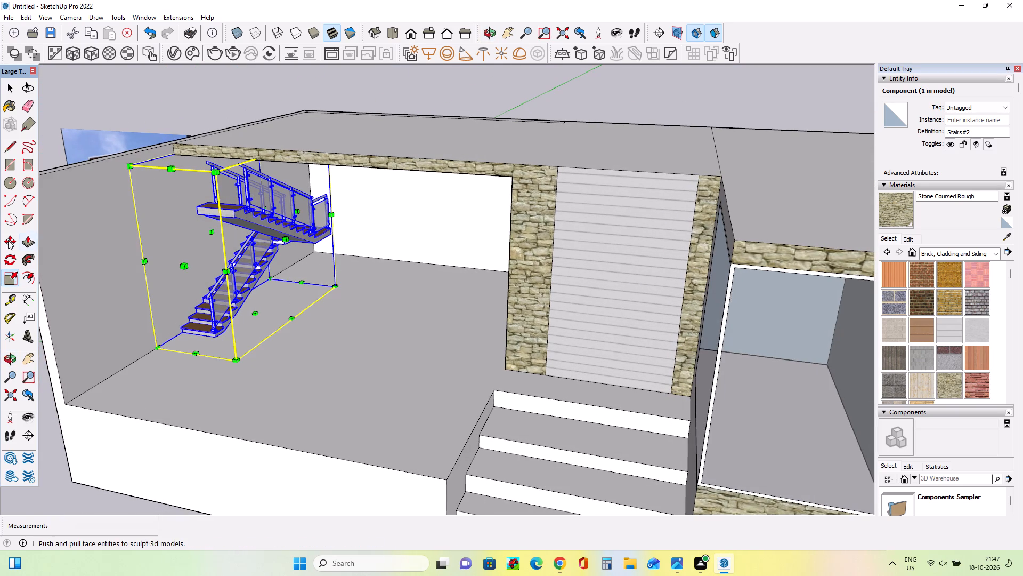
{"action": "left_click", "coordinate": [8, 240]}
{"action": "left_click", "coordinate": [335, 285]}
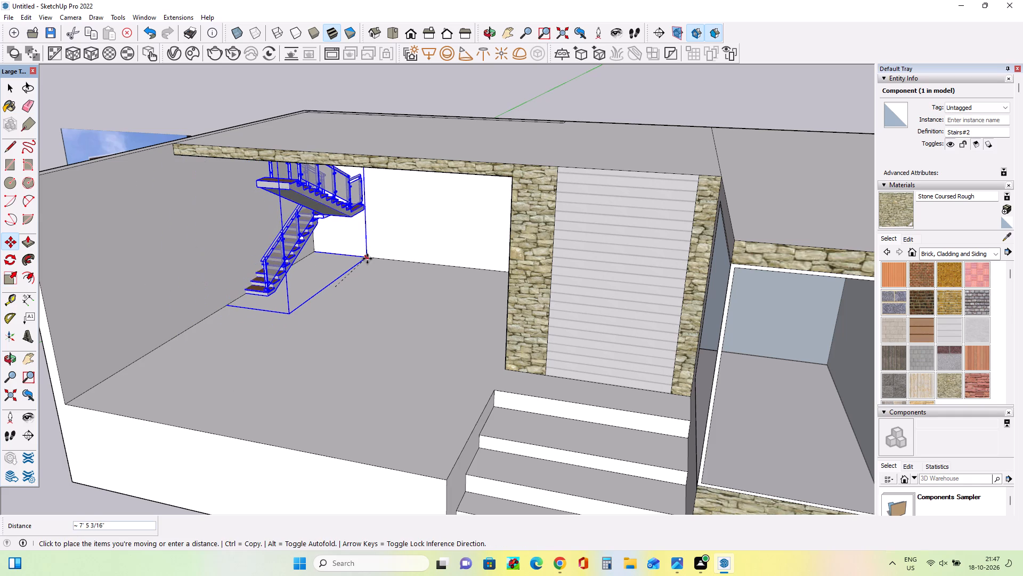
{"action": "left_click", "coordinate": [367, 259]}
{"action": "middle_click_drag", "start_coordinate": [321, 284], "coordinate": [421, 299]}
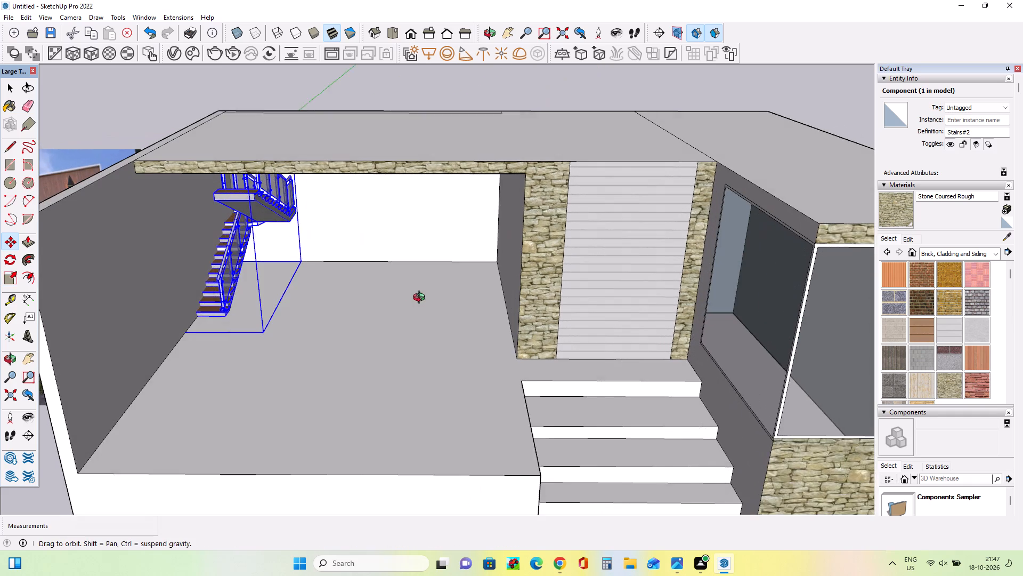
{"action": "middle_click_drag", "start_coordinate": [421, 299], "coordinate": [425, 300]}
{"action": "left_click", "coordinate": [262, 333]}
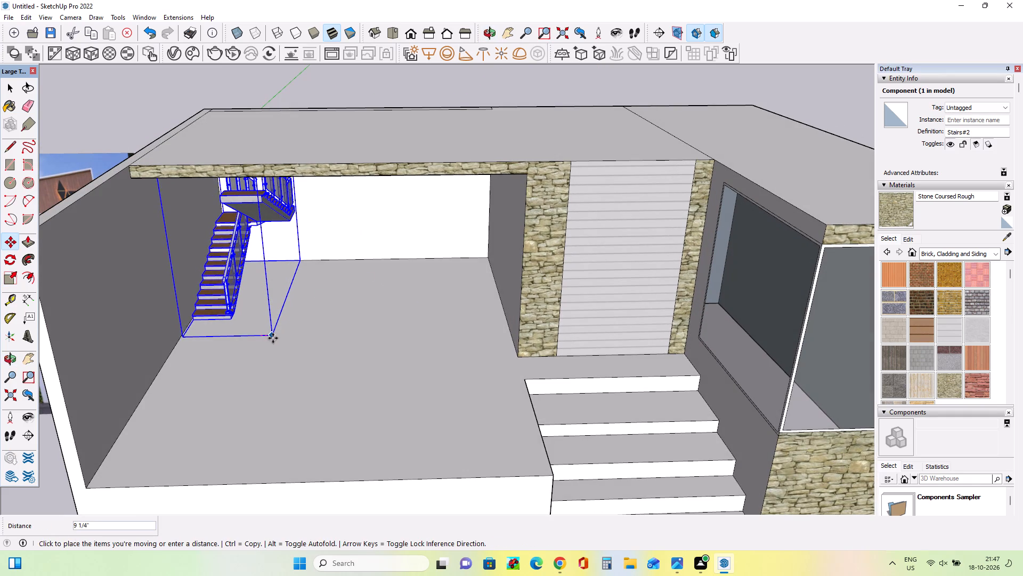
{"action": "left_click", "coordinate": [269, 338]}
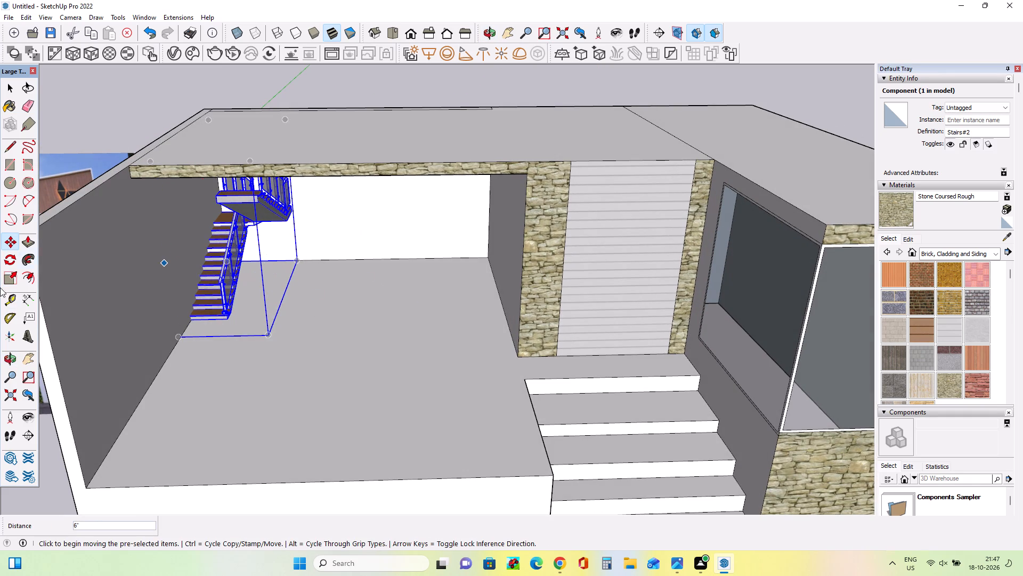
Scale the stairs about 1.43 times wider, away from the side wall, and stretch them toward the platform's front edge.
{"action": "left_click", "coordinate": [13, 278]}
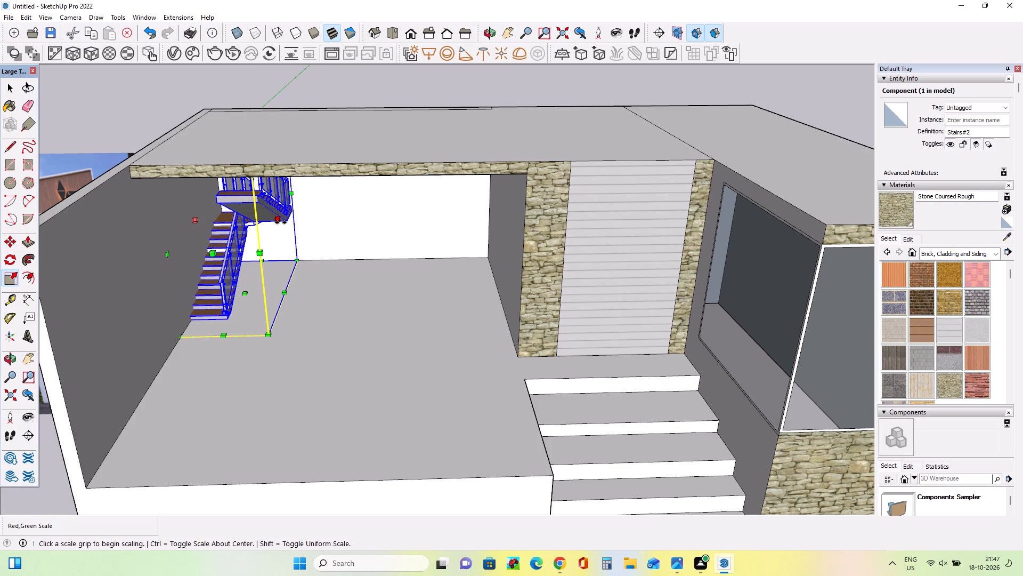
{"action": "left_click_drag", "start_coordinate": [281, 222], "coordinate": [313, 233]}
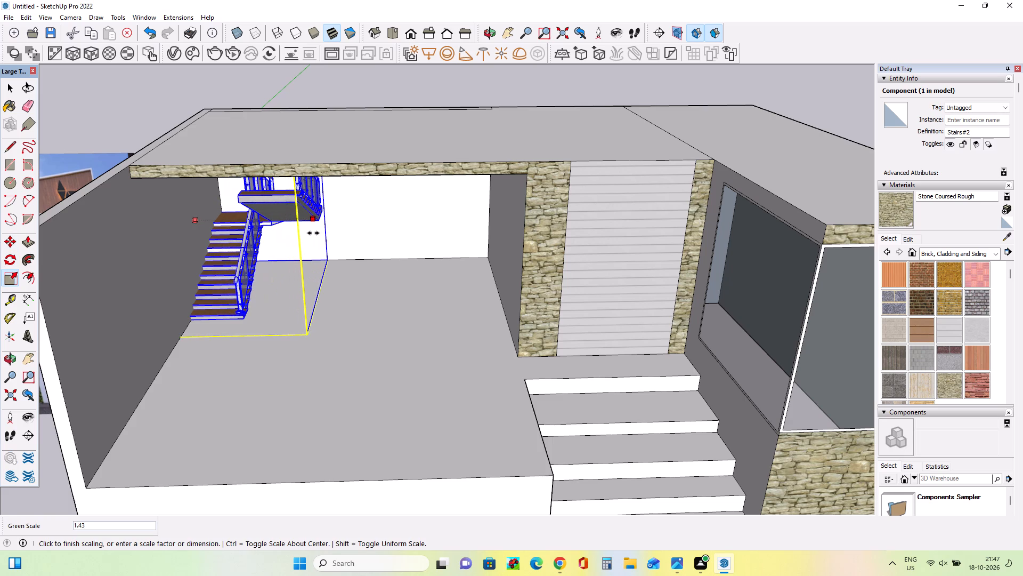
{"action": "left_click_drag", "start_coordinate": [233, 253], "coordinate": [220, 287]}
Examine the staircase's proportions inside the enclosed platform against the entrance stairs in the reference image.
{"action": "middle_click_drag", "start_coordinate": [306, 358], "coordinate": [356, 243]}
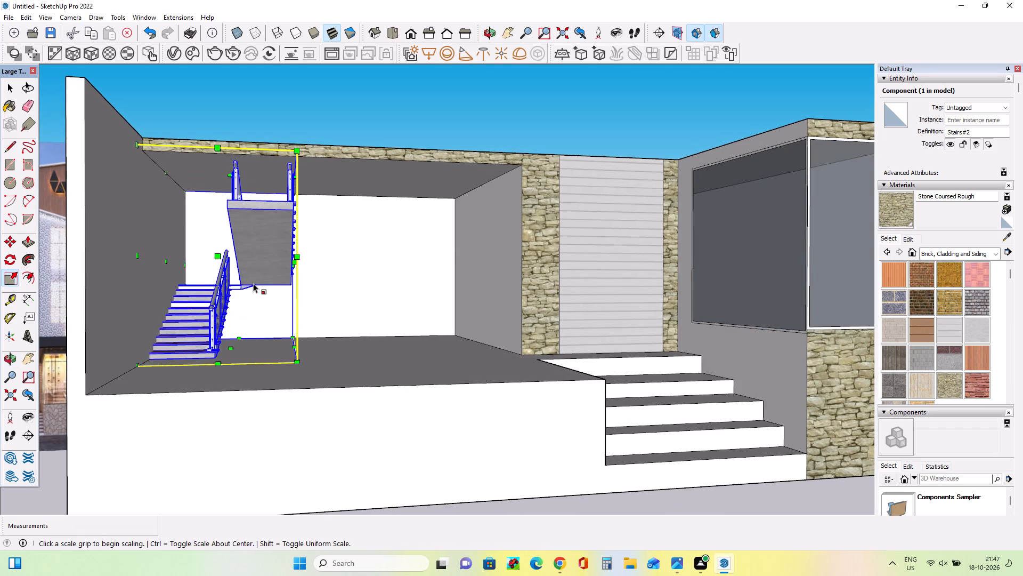
{"action": "scroll", "coordinate": [253, 283], "scroll_direction": "up", "scroll_amount": 2}
{"action": "middle_click_drag", "start_coordinate": [261, 289], "coordinate": [255, 297]}
{"action": "scroll", "coordinate": [334, 299], "scroll_direction": "down", "scroll_amount": 3}
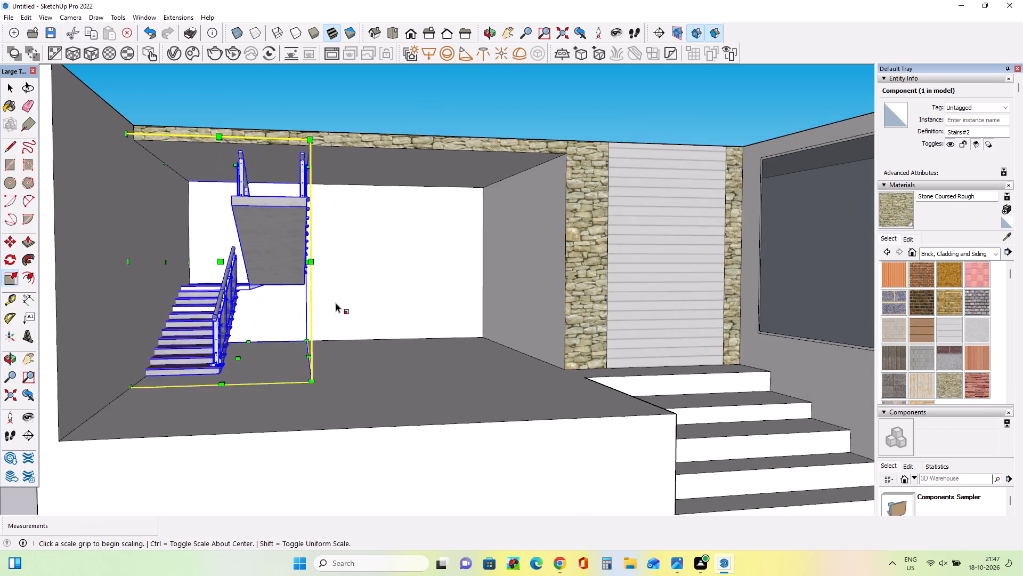
{"action": "middle_click_drag", "start_coordinate": [404, 333], "coordinate": [388, 358]}
{"action": "scroll", "coordinate": [388, 358], "scroll_direction": "down", "scroll_amount": 1}
{"action": "middle_click", "coordinate": [449, 363]}
{"action": "scroll", "coordinate": [449, 363], "scroll_direction": "down", "scroll_amount": 3}
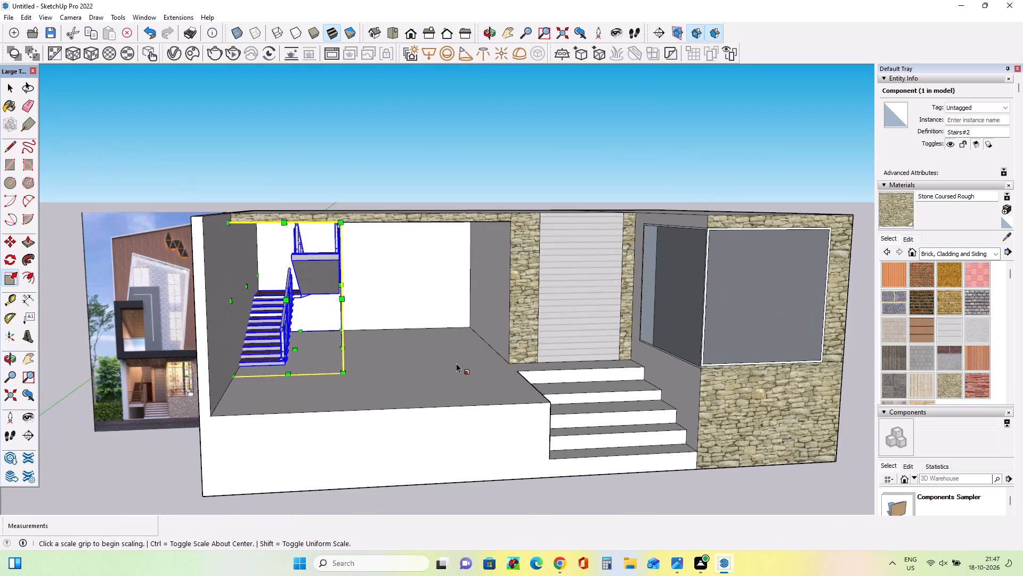
{"action": "scroll", "coordinate": [460, 365], "scroll_direction": "down", "scroll_amount": 3}
{"action": "scroll", "coordinate": [228, 391], "scroll_direction": "up", "scroll_amount": 15}
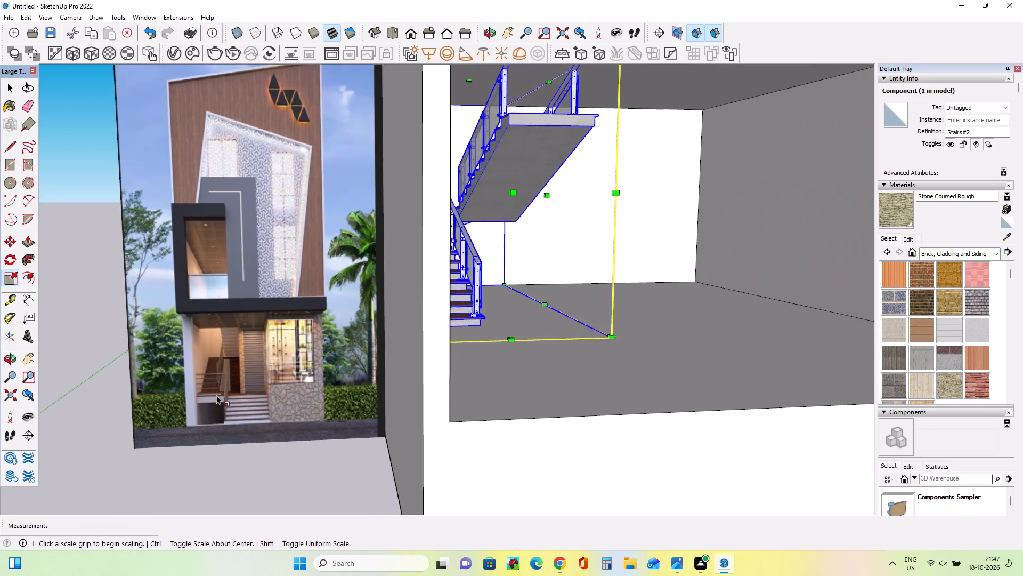
{"action": "scroll", "coordinate": [216, 395], "scroll_direction": "up", "scroll_amount": 3}
{"action": "scroll", "coordinate": [216, 395], "scroll_direction": "down", "scroll_amount": 16}
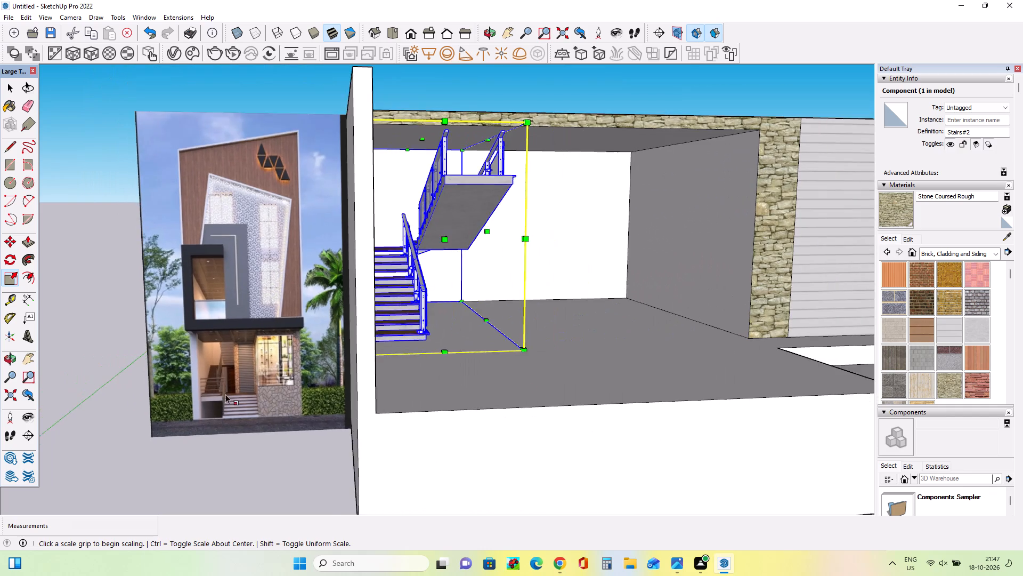
{"action": "middle_click_drag", "start_coordinate": [563, 381], "coordinate": [519, 406]}
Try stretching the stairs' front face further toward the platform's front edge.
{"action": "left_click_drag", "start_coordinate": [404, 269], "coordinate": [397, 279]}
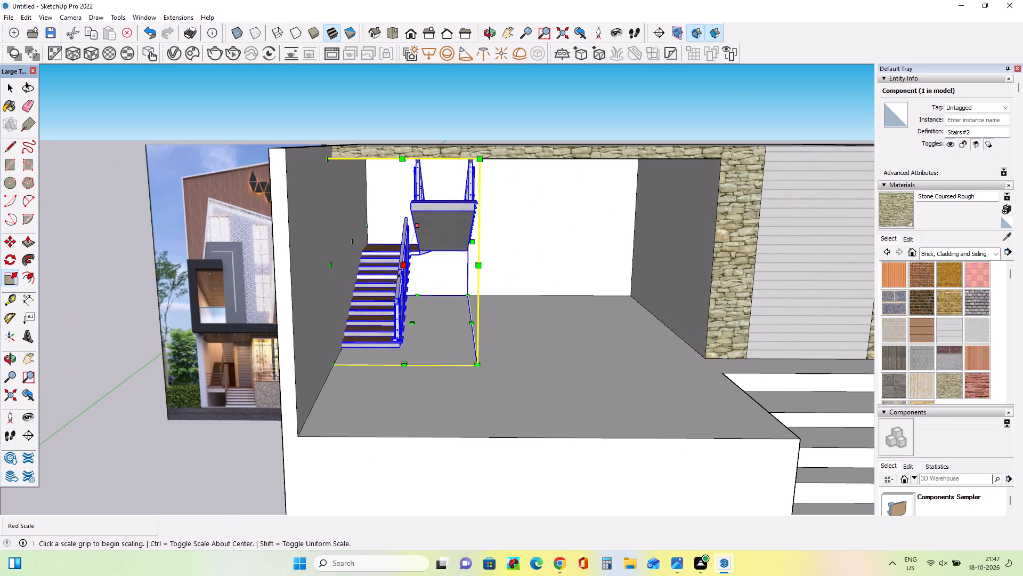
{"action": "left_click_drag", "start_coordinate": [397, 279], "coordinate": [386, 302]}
Shorten the stairs by scaling their front face back toward the rear wall.
{"action": "middle_click_drag", "start_coordinate": [486, 331], "coordinate": [507, 285]}
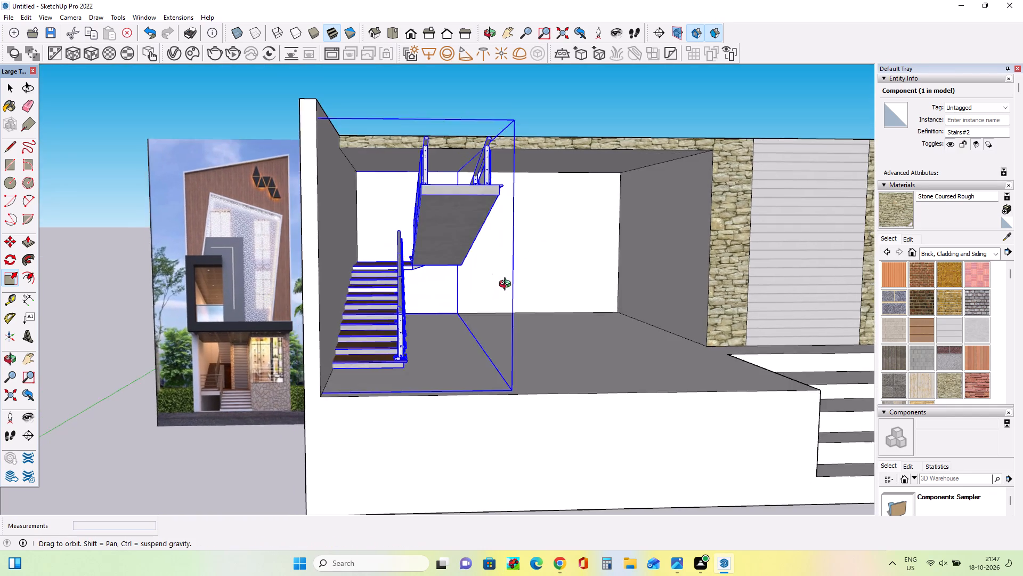
{"action": "middle_click_drag", "start_coordinate": [507, 285], "coordinate": [507, 285]}
{"action": "scroll", "coordinate": [477, 220], "scroll_direction": "up", "scroll_amount": 3}
{"action": "middle_click_drag", "start_coordinate": [445, 241], "coordinate": [344, 282]}
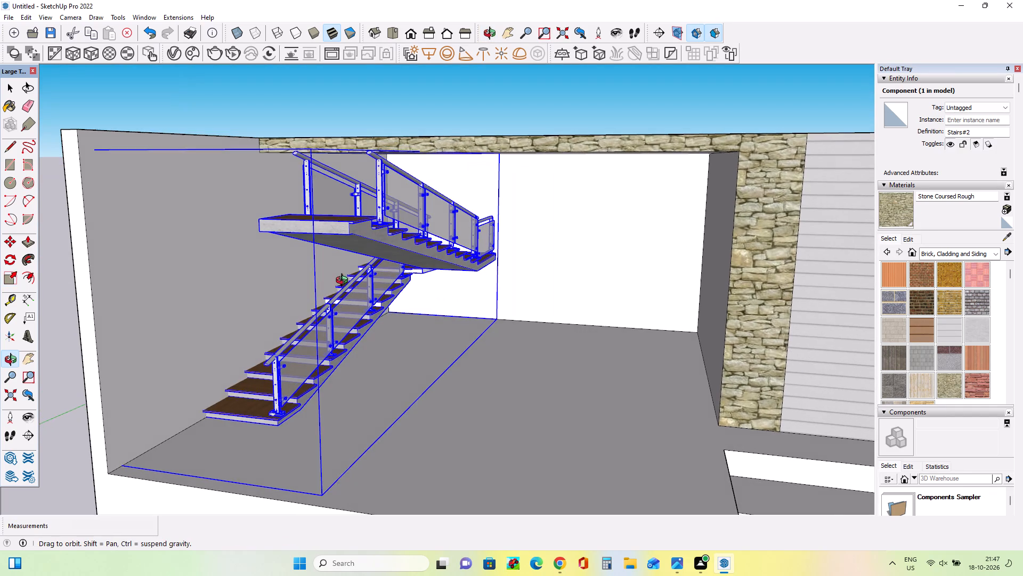
{"action": "middle_click_drag", "start_coordinate": [344, 282], "coordinate": [345, 292]}
{"action": "middle_click_drag", "start_coordinate": [337, 335], "coordinate": [393, 318]}
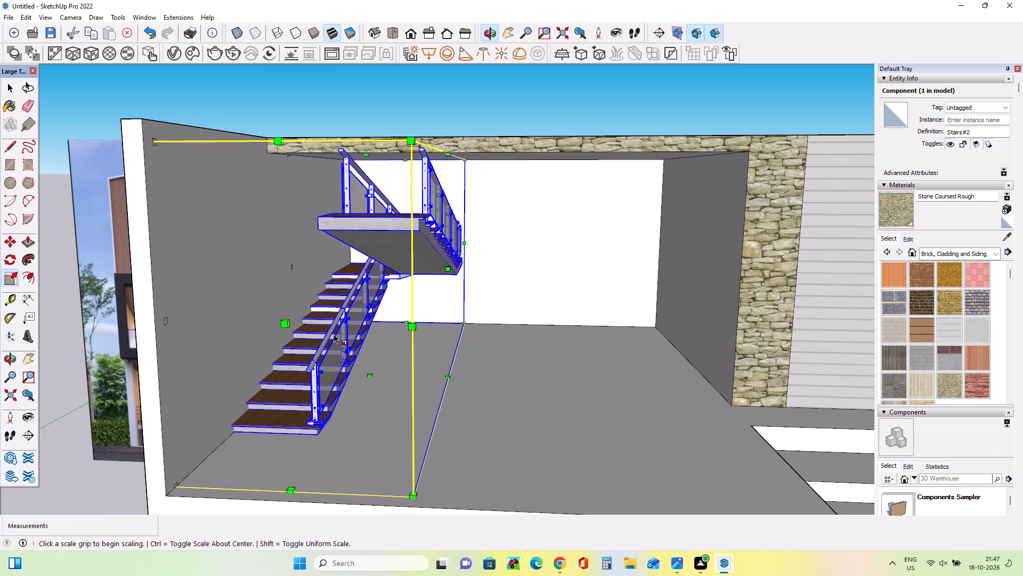
{"action": "left_click_drag", "start_coordinate": [284, 325], "coordinate": [323, 299]}
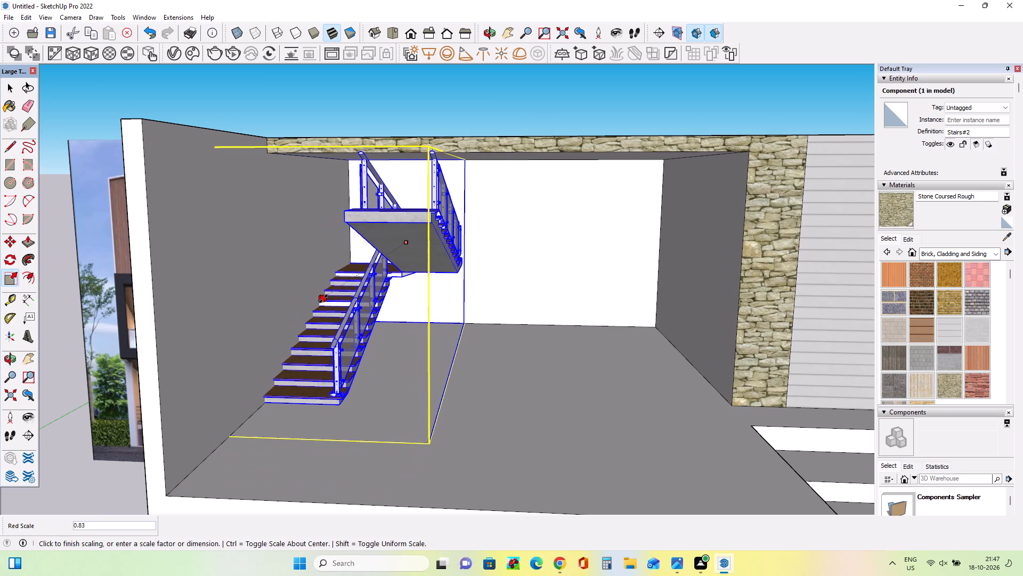
{"action": "left_click_drag", "start_coordinate": [323, 299], "coordinate": [353, 292]}
Scale the stairs' width by about 1.17, extending them further from the side wall.
{"action": "middle_click_drag", "start_coordinate": [372, 322], "coordinate": [515, 389]}
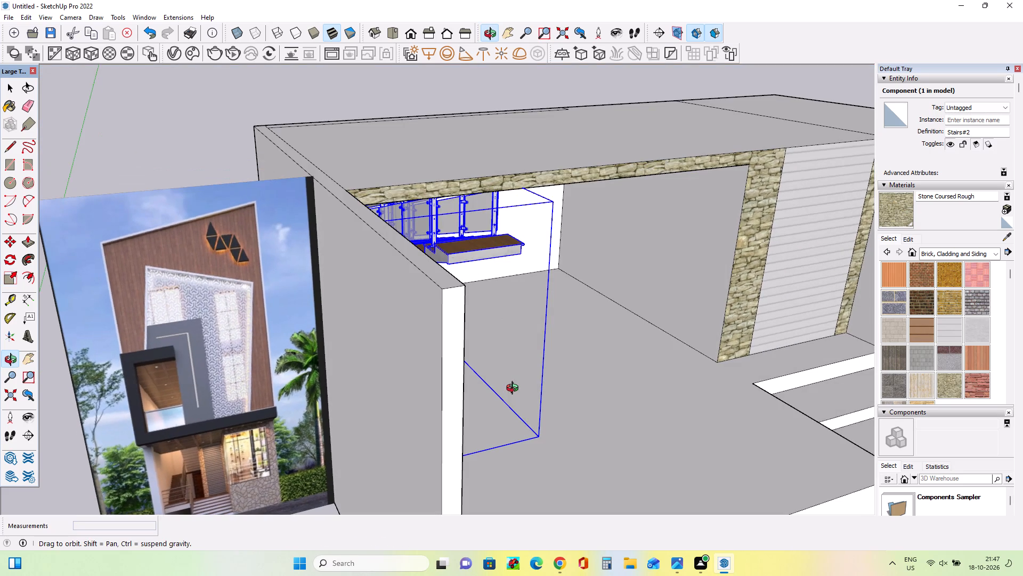
{"action": "middle_click_drag", "start_coordinate": [515, 389], "coordinate": [412, 340]}
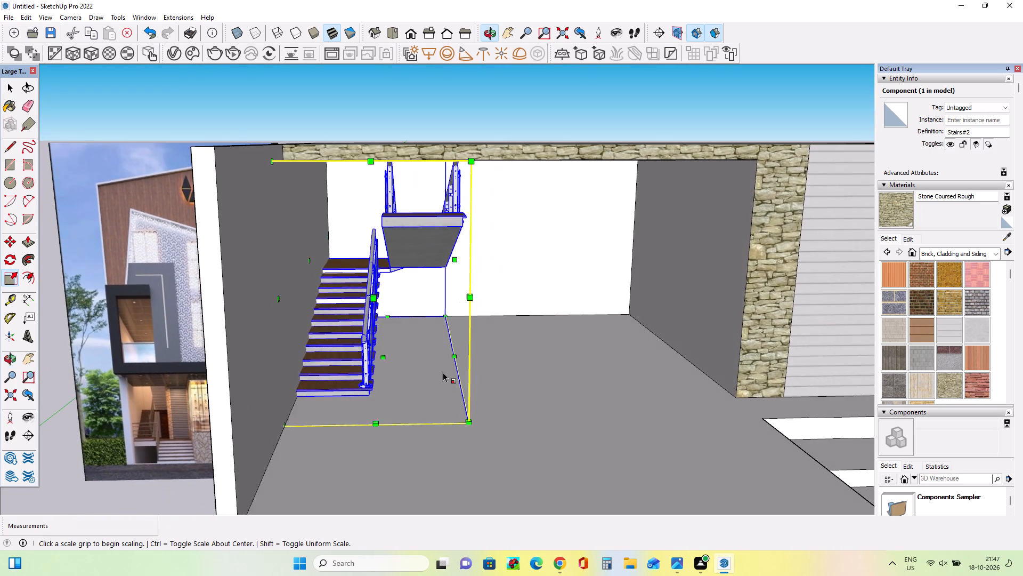
{"action": "scroll", "coordinate": [443, 372], "scroll_direction": "down", "scroll_amount": 2}
{"action": "middle_click_drag", "start_coordinate": [439, 372], "coordinate": [369, 383]}
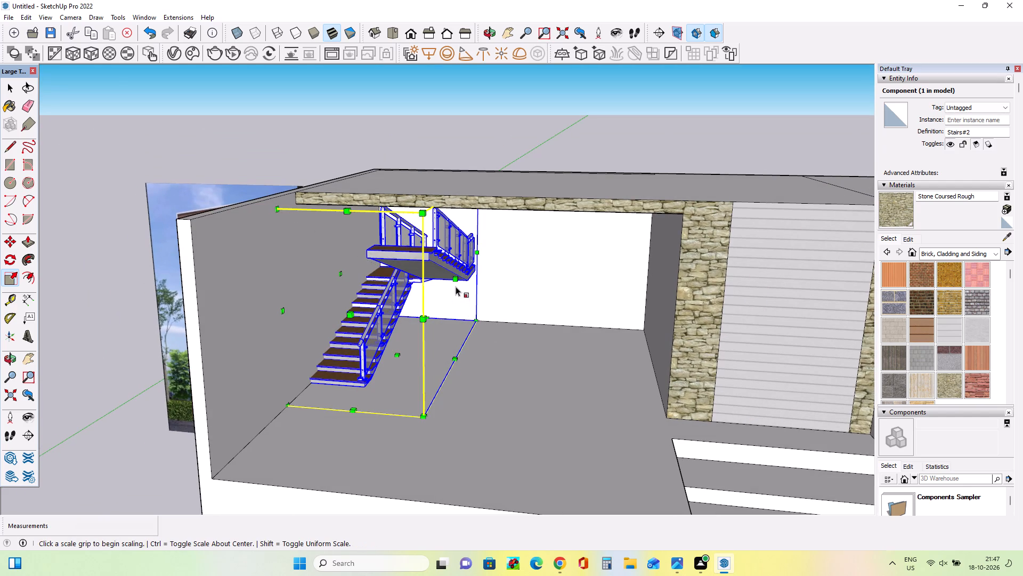
{"action": "left_click_drag", "start_coordinate": [456, 282], "coordinate": [476, 284]}
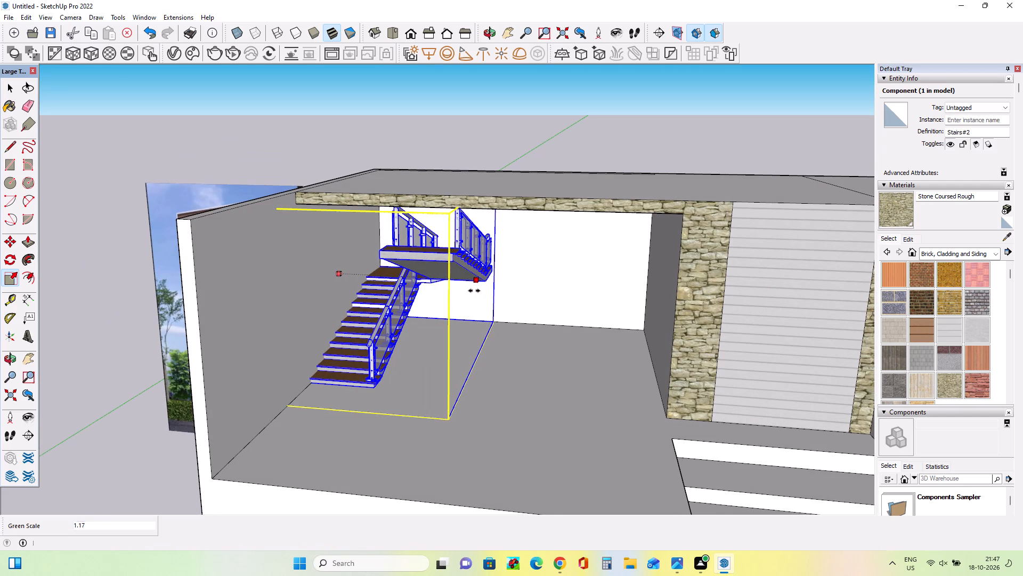
Examine the reference image's ground-floor entrance, stairs and railing, and compare them with the modelled staircase.
{"action": "middle_click_drag", "start_coordinate": [476, 345], "coordinate": [550, 313]}
{"action": "middle_click", "coordinate": [550, 314]}
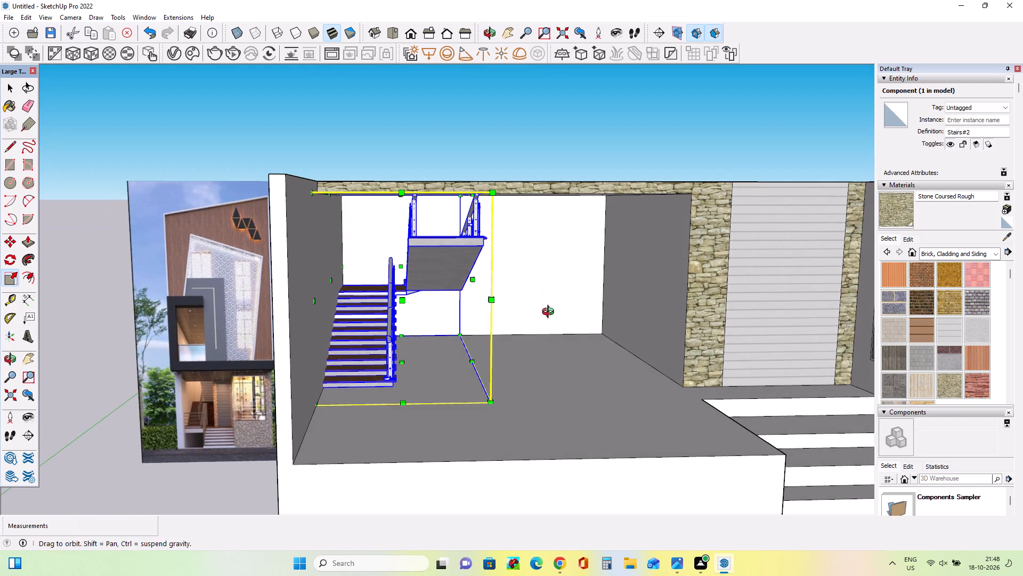
{"action": "scroll", "coordinate": [195, 421], "scroll_direction": "up", "scroll_amount": 9}
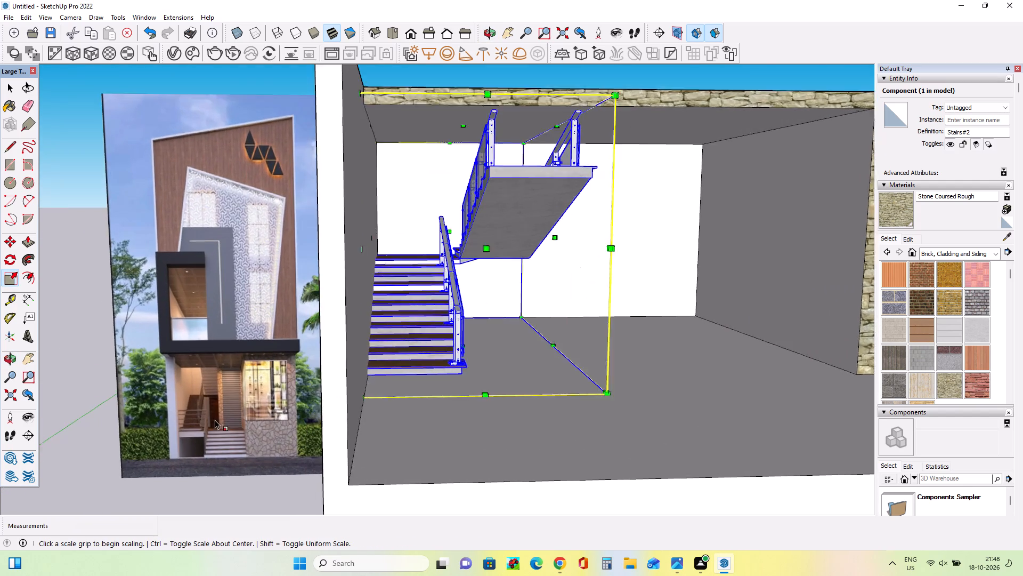
{"action": "scroll", "coordinate": [215, 420], "scroll_direction": "up", "scroll_amount": 20}
{"action": "scroll", "coordinate": [215, 420], "scroll_direction": "up", "scroll_amount": 3}
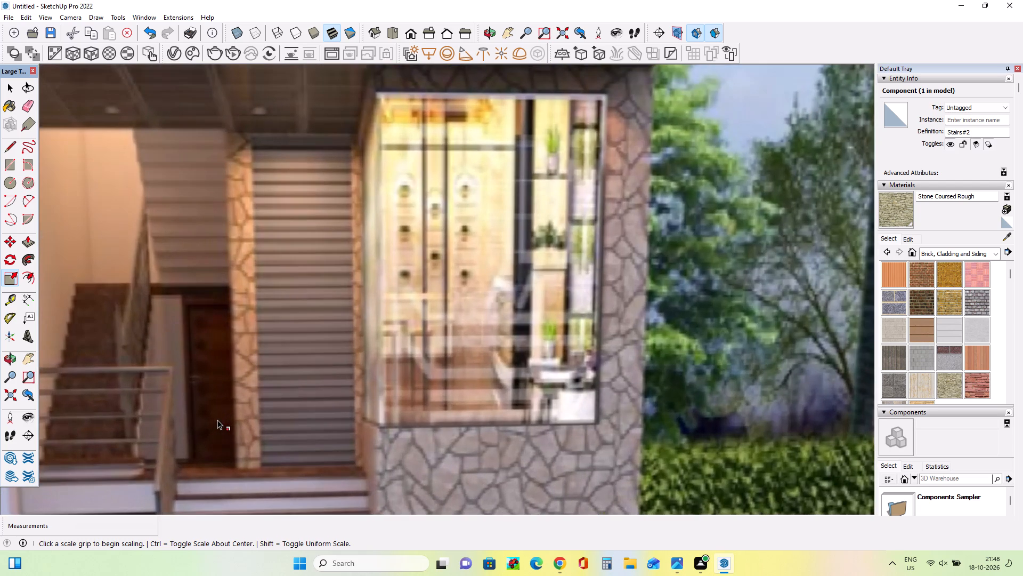
{"action": "scroll", "coordinate": [217, 420], "scroll_direction": "down", "scroll_amount": 16}
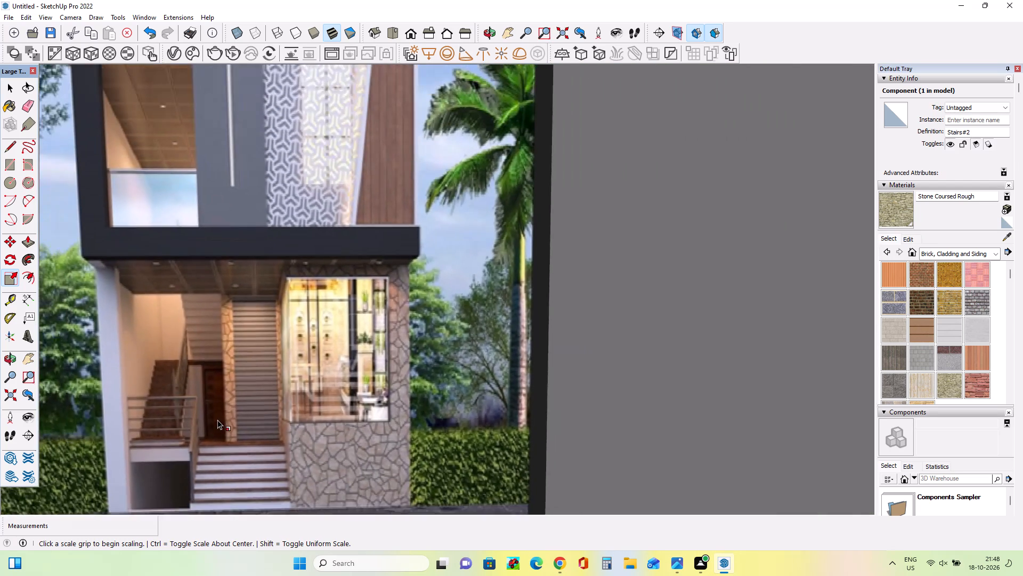
{"action": "scroll", "coordinate": [217, 420], "scroll_direction": "down", "scroll_amount": 20}
{"action": "scroll", "coordinate": [217, 420], "scroll_direction": "down", "scroll_amount": 1}
{"action": "middle_click_drag", "start_coordinate": [582, 439], "coordinate": [552, 441]}
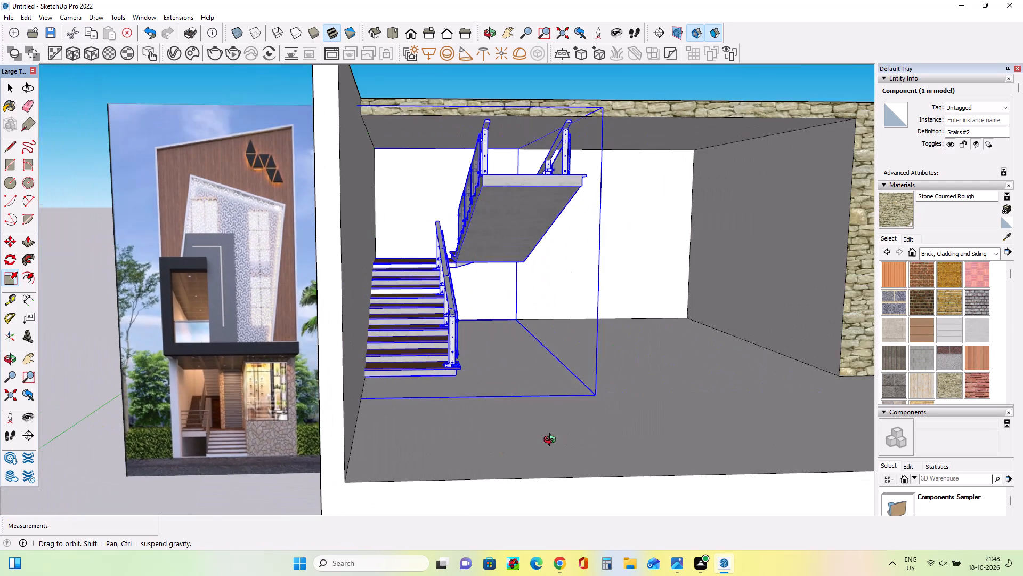
{"action": "middle_click_drag", "start_coordinate": [552, 441], "coordinate": [574, 447]}
{"action": "middle_click_drag", "start_coordinate": [606, 427], "coordinate": [697, 427]}
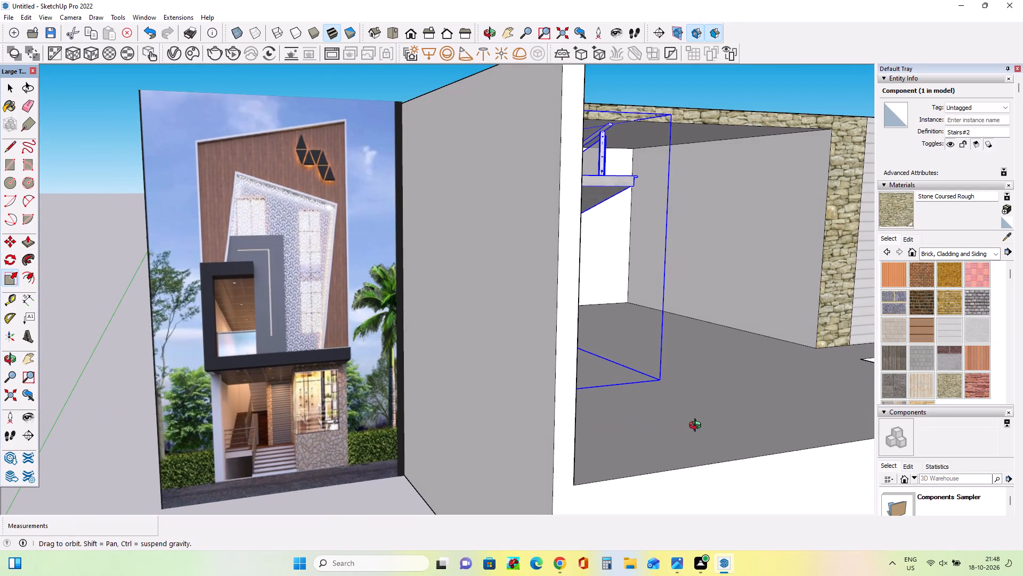
Draw a door-sized rectangle about 5' 2" wide and 9' 3" high on the rear wall beside the stairs, starting at floor level.
{"action": "middle_click_drag", "start_coordinate": [697, 427], "coordinate": [588, 441]}
{"action": "scroll", "coordinate": [575, 443], "scroll_direction": "down", "scroll_amount": 2}
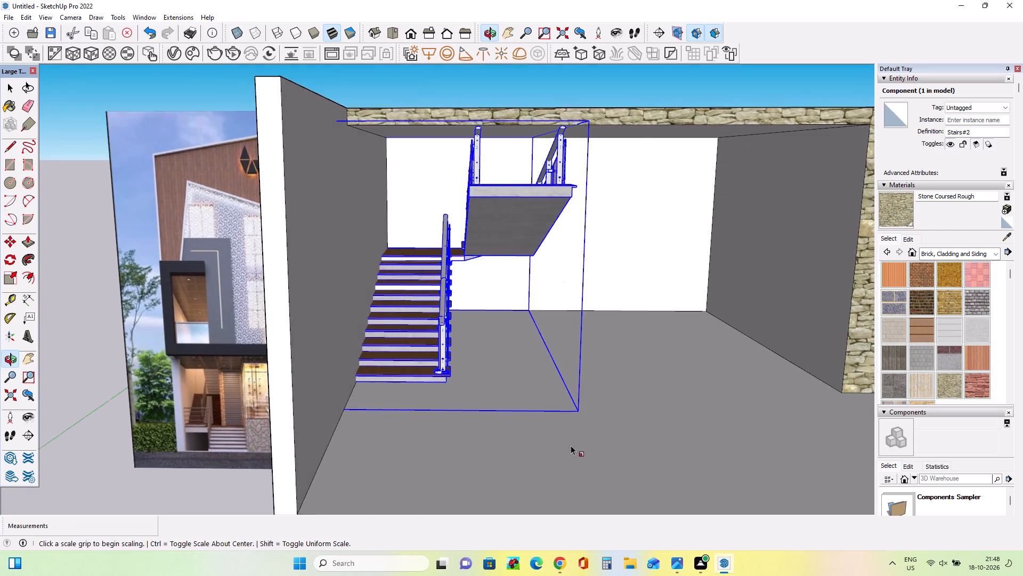
{"action": "middle_click_drag", "start_coordinate": [655, 435], "coordinate": [620, 435]}
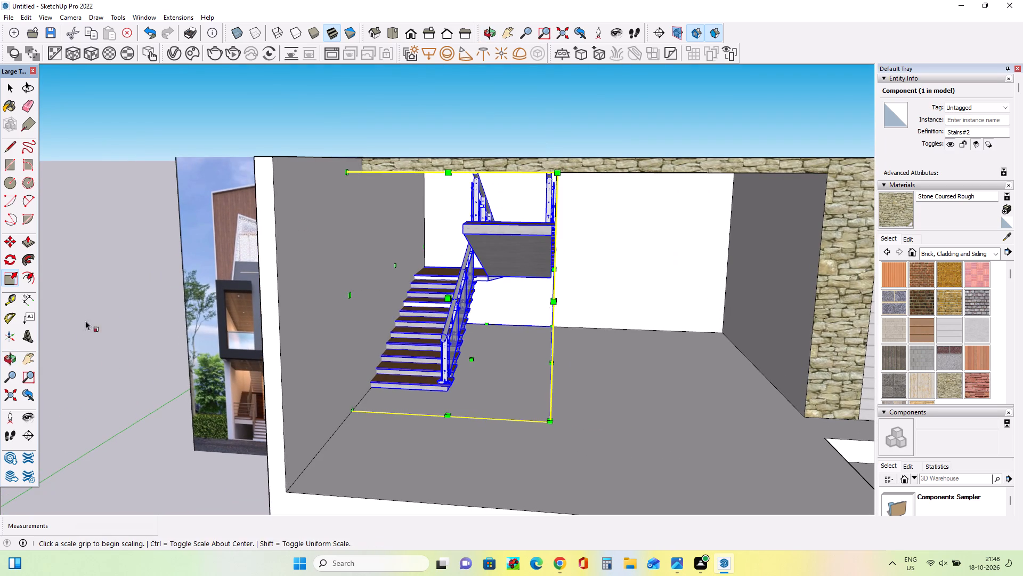
{"action": "left_click", "coordinate": [10, 166]}
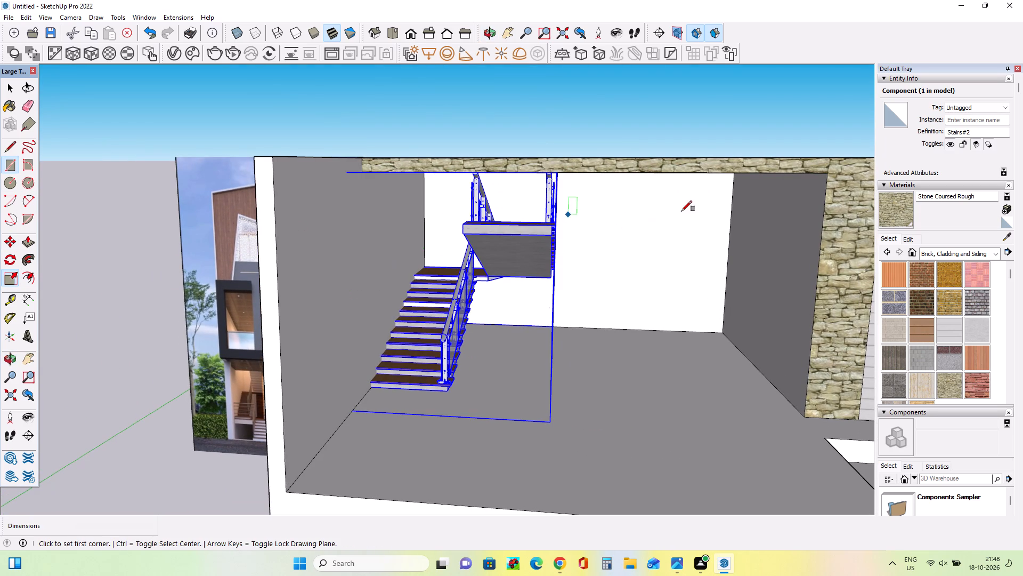
{"action": "left_click_drag", "start_coordinate": [712, 189], "coordinate": [699, 199]}
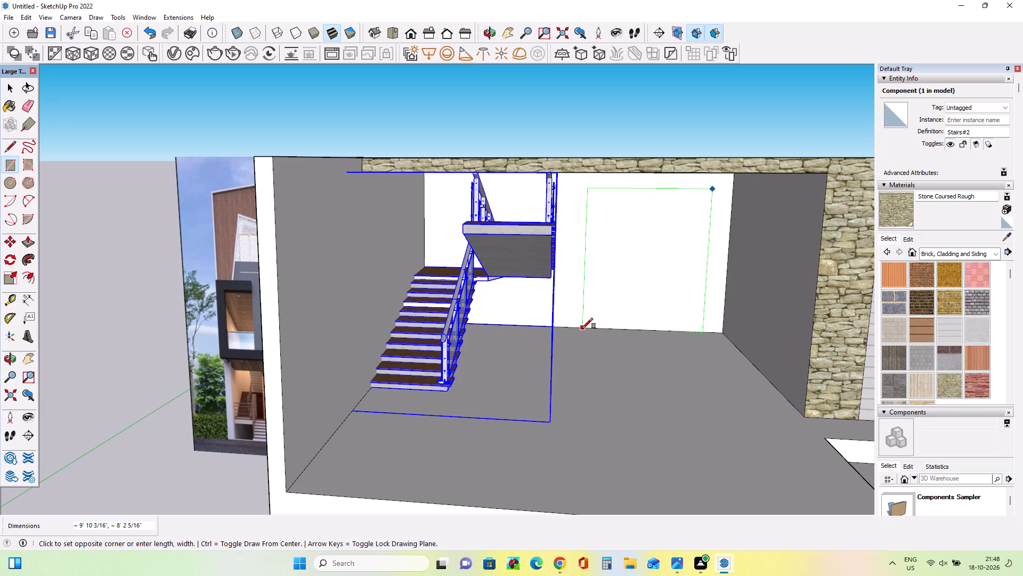
{"action": "key", "text": "Escape"}
{"action": "left_click", "coordinate": [583, 326]}
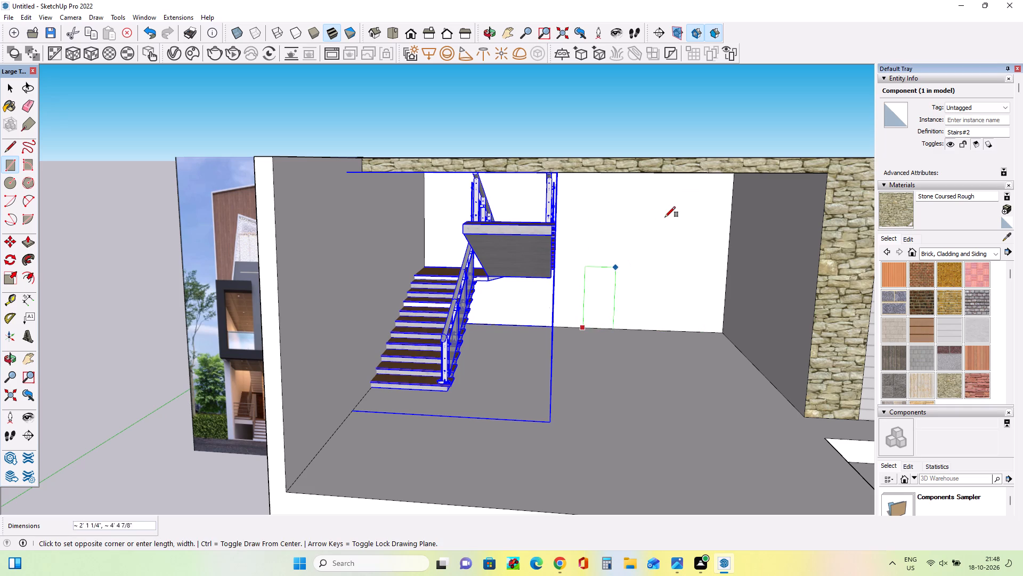
{"action": "left_click", "coordinate": [666, 197]}
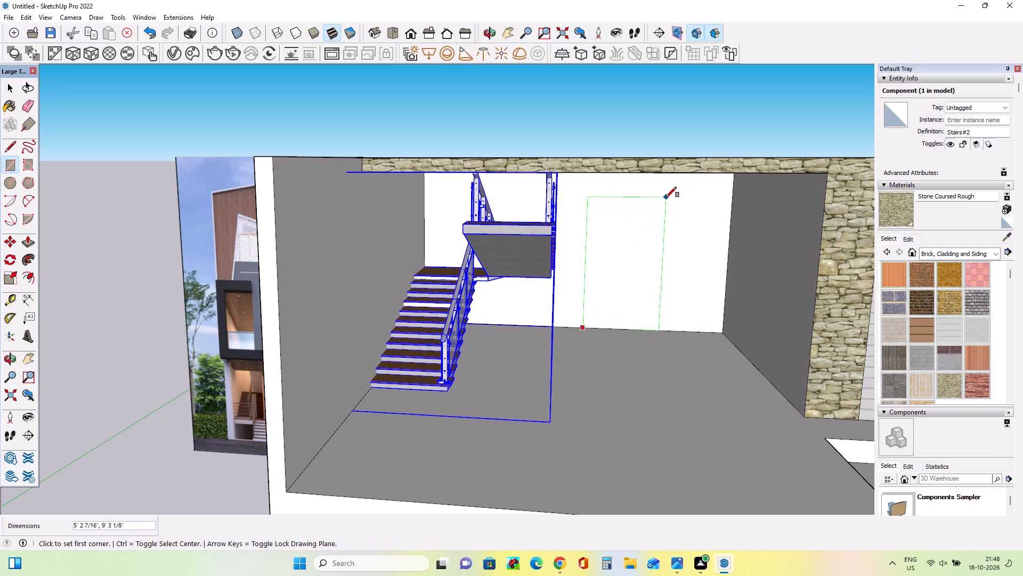
Push the door rectangle on the rear wall inward about 1' 1" to form a recessed doorway.
{"action": "middle_click_drag", "start_coordinate": [671, 305], "coordinate": [703, 317]}
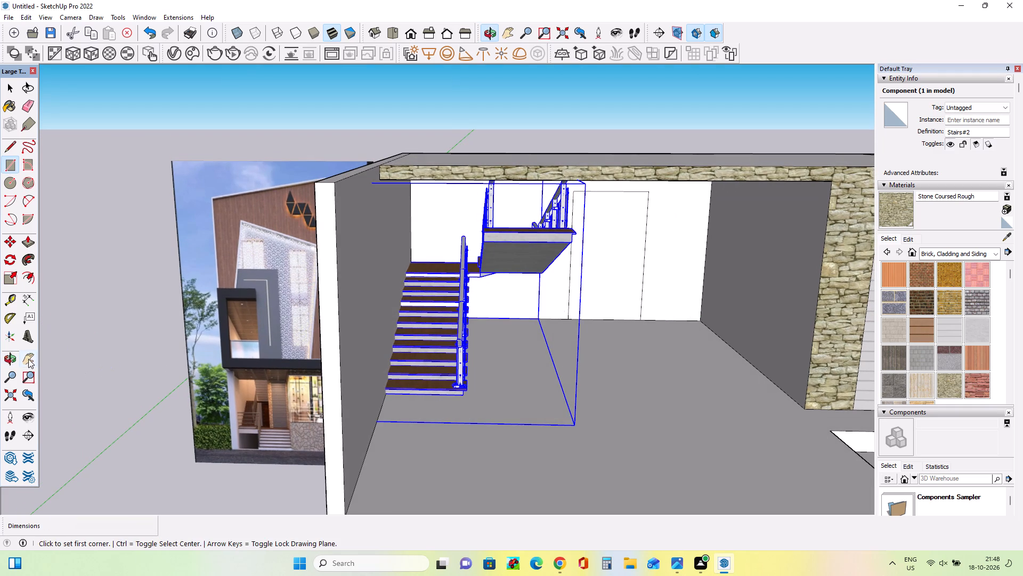
{"action": "left_click", "coordinate": [30, 241]}
{"action": "left_click", "coordinate": [611, 242]}
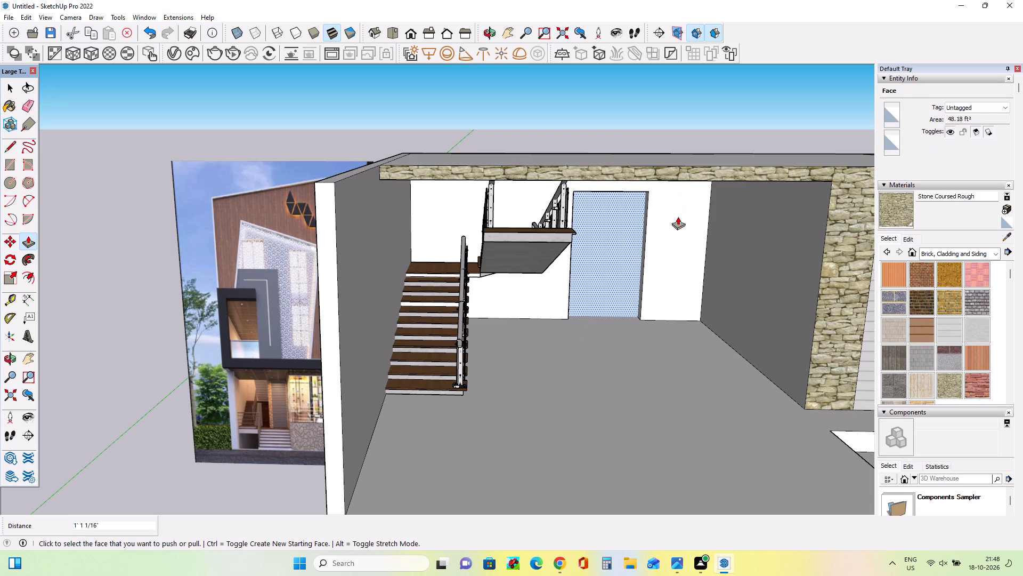
{"action": "scroll", "coordinate": [671, 220], "scroll_direction": "down", "scroll_amount": 1}
{"action": "scroll", "coordinate": [671, 220], "scroll_direction": "up", "scroll_amount": 1}
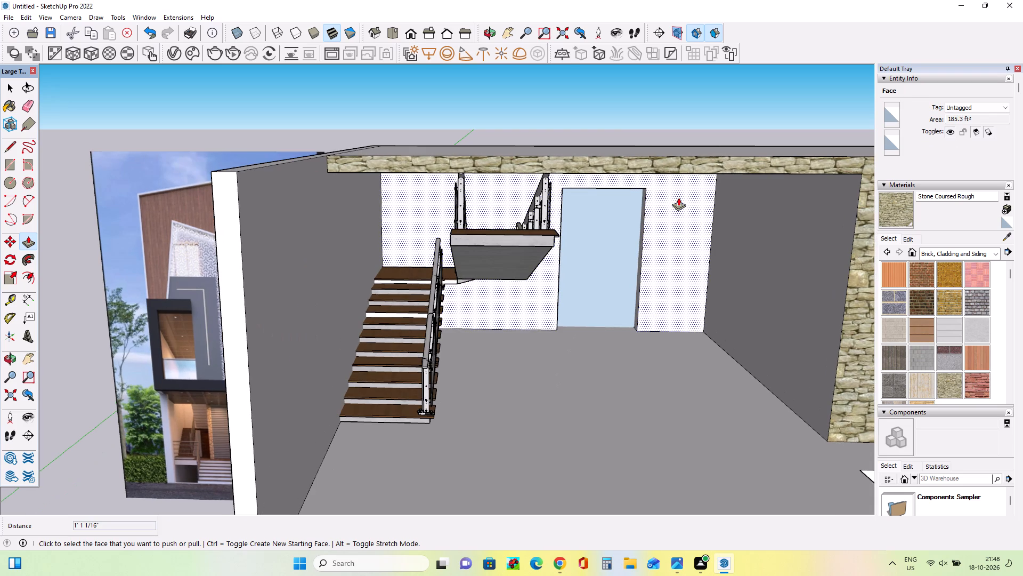
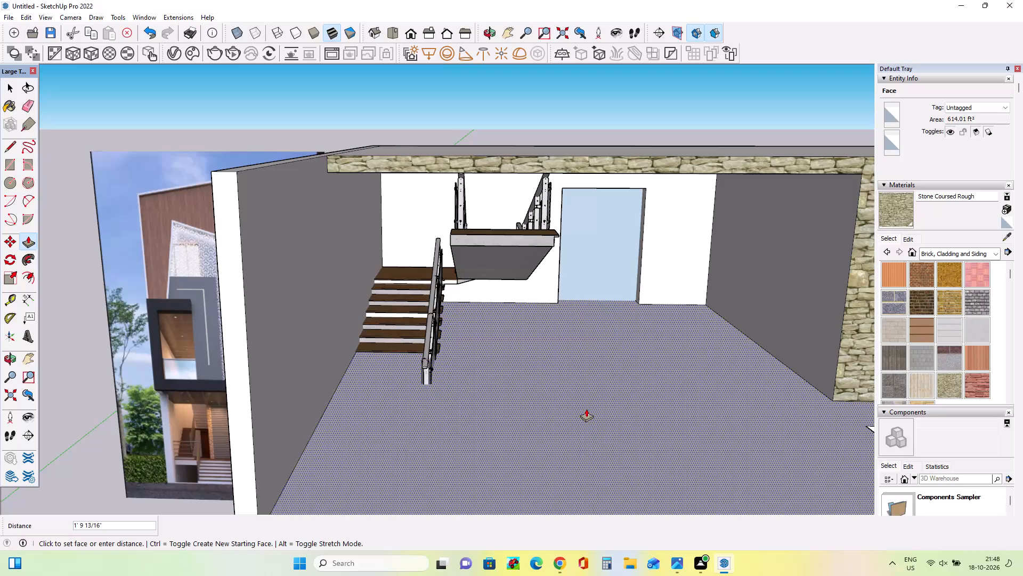
Undo the raised floor push and the doorway recess in the rear wall.
{"action": "key", "text": "ctrl+z"}
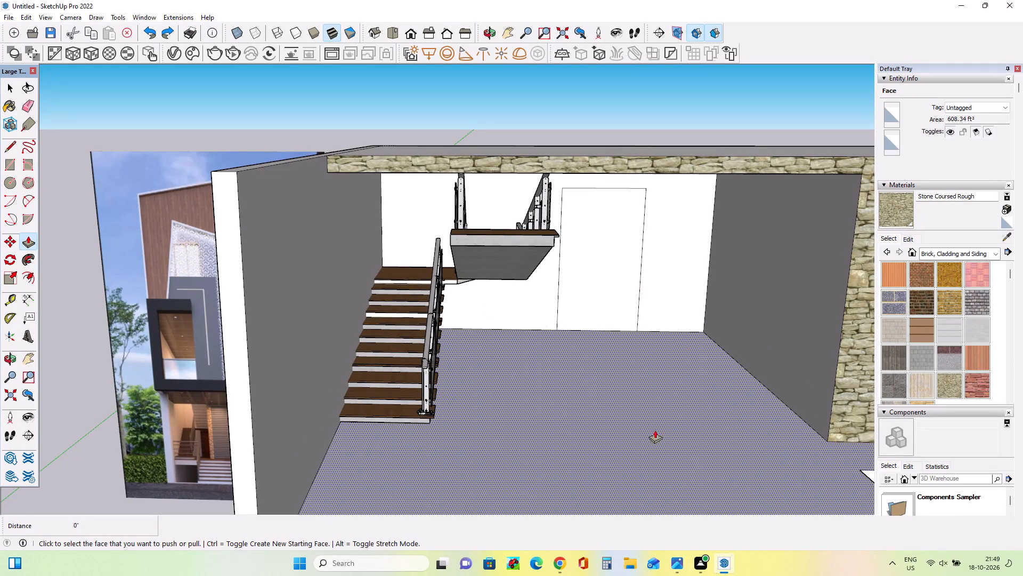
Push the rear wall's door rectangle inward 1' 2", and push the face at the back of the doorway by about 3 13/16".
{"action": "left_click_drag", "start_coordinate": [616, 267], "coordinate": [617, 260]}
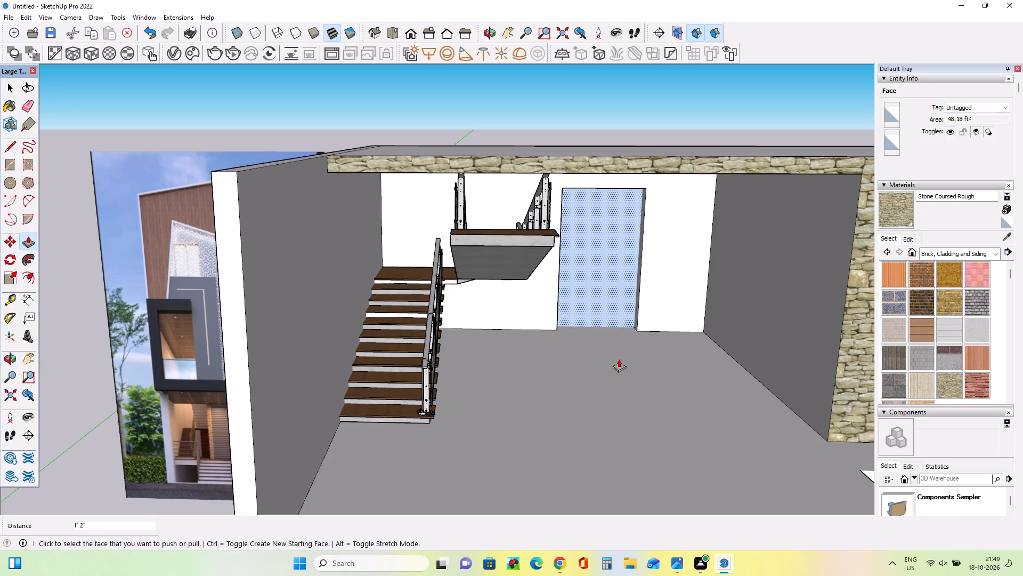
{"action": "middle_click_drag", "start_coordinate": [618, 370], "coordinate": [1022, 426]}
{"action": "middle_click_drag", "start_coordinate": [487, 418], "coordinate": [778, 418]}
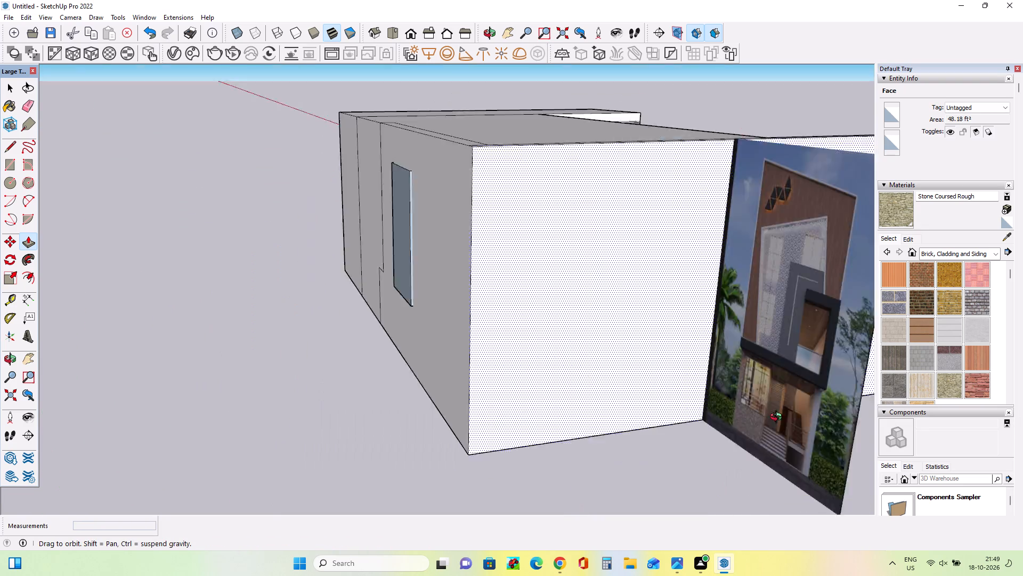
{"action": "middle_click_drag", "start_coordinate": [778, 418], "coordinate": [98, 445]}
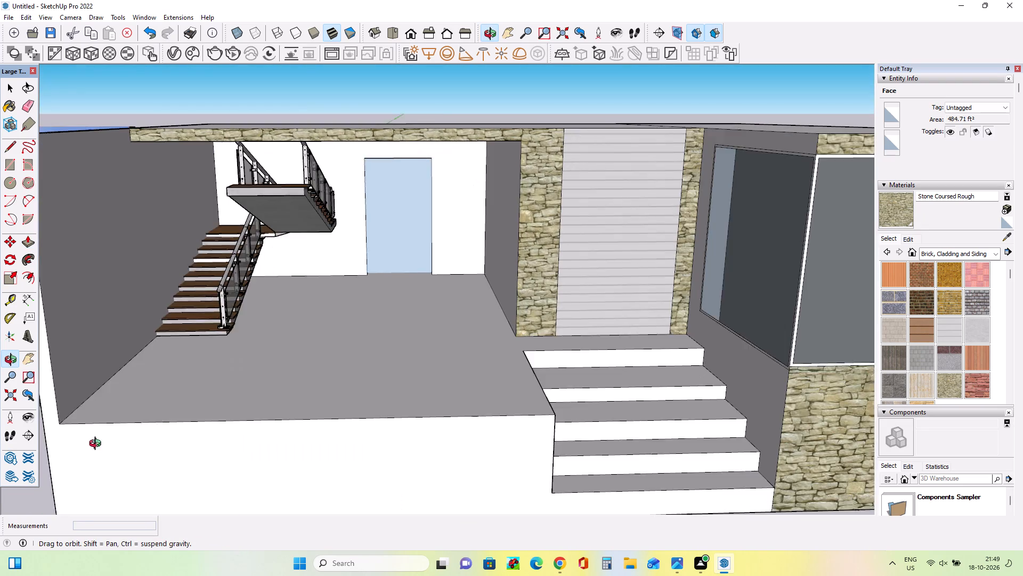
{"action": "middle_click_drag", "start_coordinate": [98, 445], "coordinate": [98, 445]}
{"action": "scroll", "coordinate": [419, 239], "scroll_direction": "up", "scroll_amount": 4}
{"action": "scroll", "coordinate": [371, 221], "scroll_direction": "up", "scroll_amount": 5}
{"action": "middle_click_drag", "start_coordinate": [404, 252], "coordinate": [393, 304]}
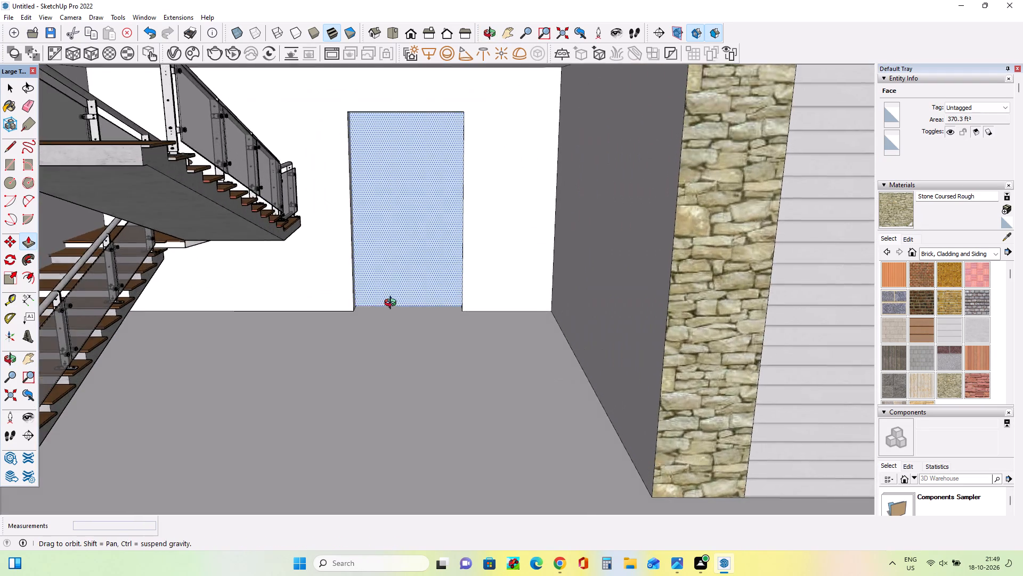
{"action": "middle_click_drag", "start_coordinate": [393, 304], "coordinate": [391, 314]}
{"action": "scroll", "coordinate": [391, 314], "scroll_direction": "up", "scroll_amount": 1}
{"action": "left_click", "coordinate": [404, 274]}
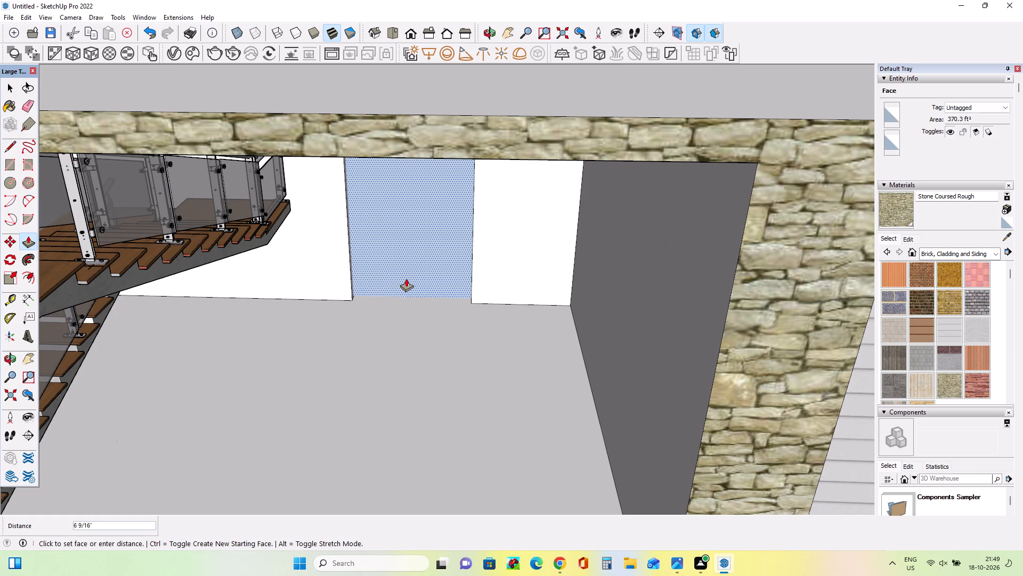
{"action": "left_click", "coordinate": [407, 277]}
Examine the ground-floor entrance, checking the stairs, side wall and rear doorway against the reference image.
{"action": "scroll", "coordinate": [404, 329], "scroll_direction": "down", "scroll_amount": 8}
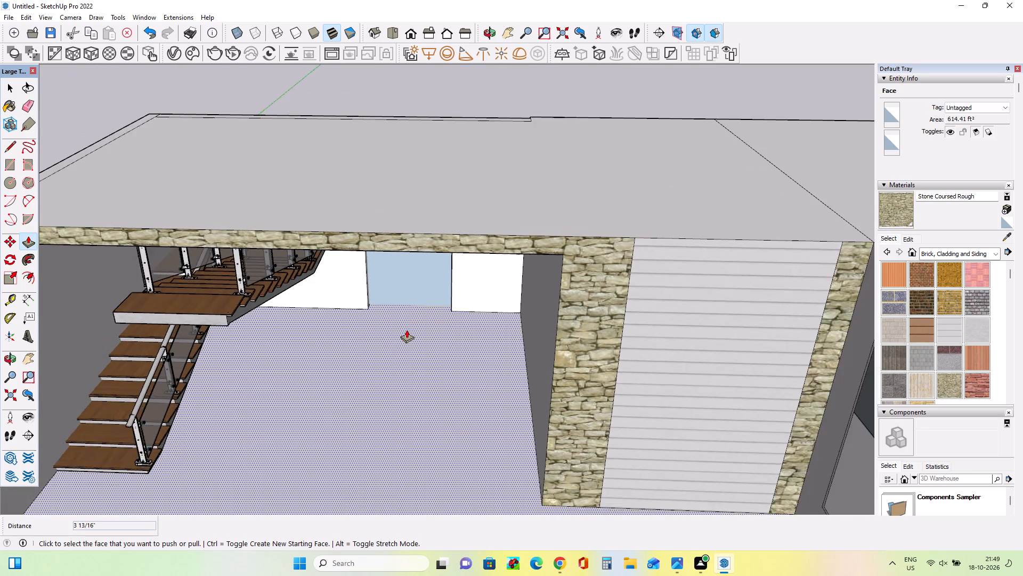
{"action": "scroll", "coordinate": [407, 330], "scroll_direction": "down", "scroll_amount": 12}
{"action": "middle_click_drag", "start_coordinate": [410, 386], "coordinate": [433, 335]}
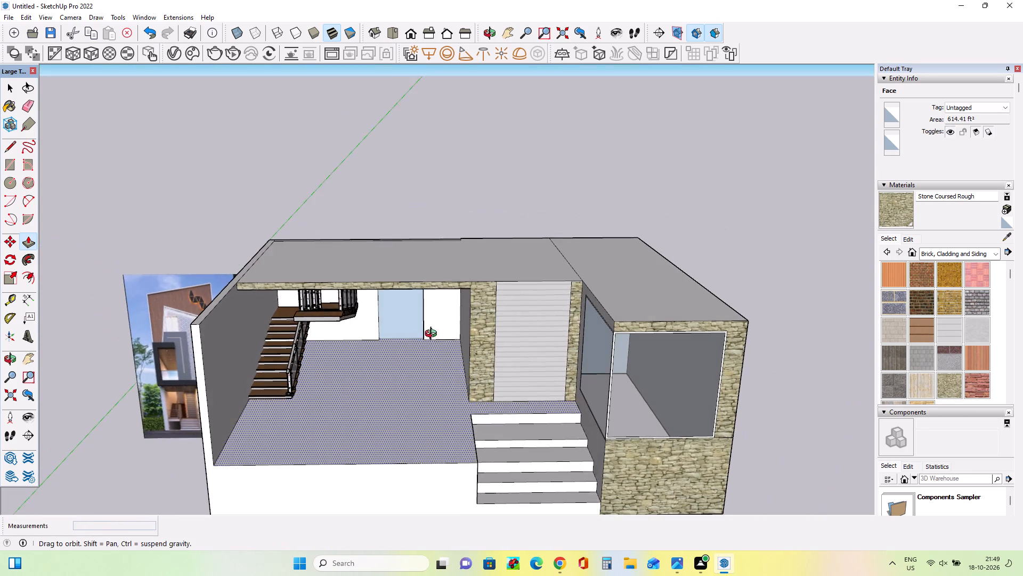
{"action": "middle_click_drag", "start_coordinate": [433, 335], "coordinate": [435, 335]}
{"action": "scroll", "coordinate": [443, 338], "scroll_direction": "down", "scroll_amount": 3}
{"action": "middle_click_drag", "start_coordinate": [325, 390], "coordinate": [378, 377]}
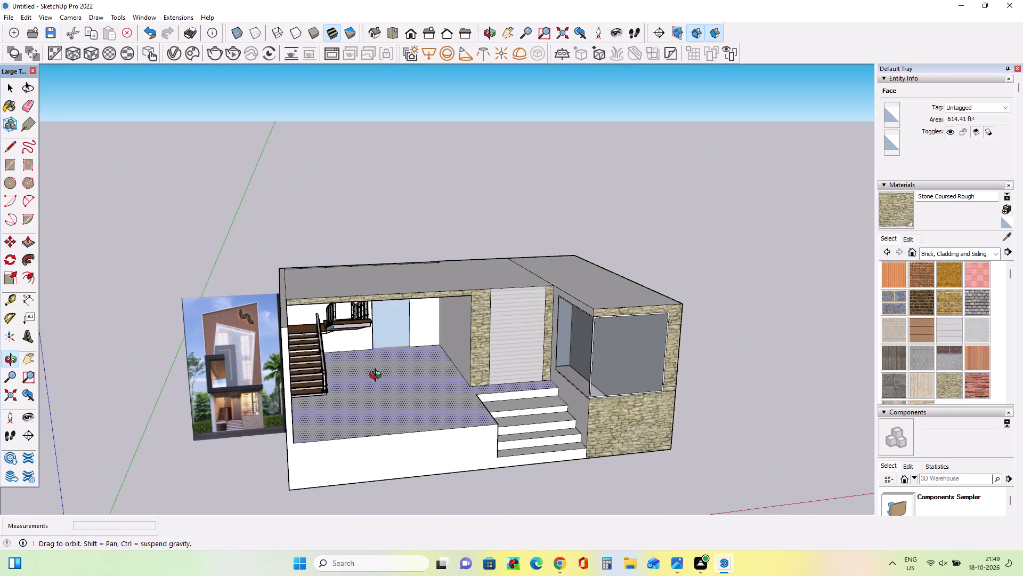
{"action": "middle_click_drag", "start_coordinate": [378, 377], "coordinate": [378, 398]}
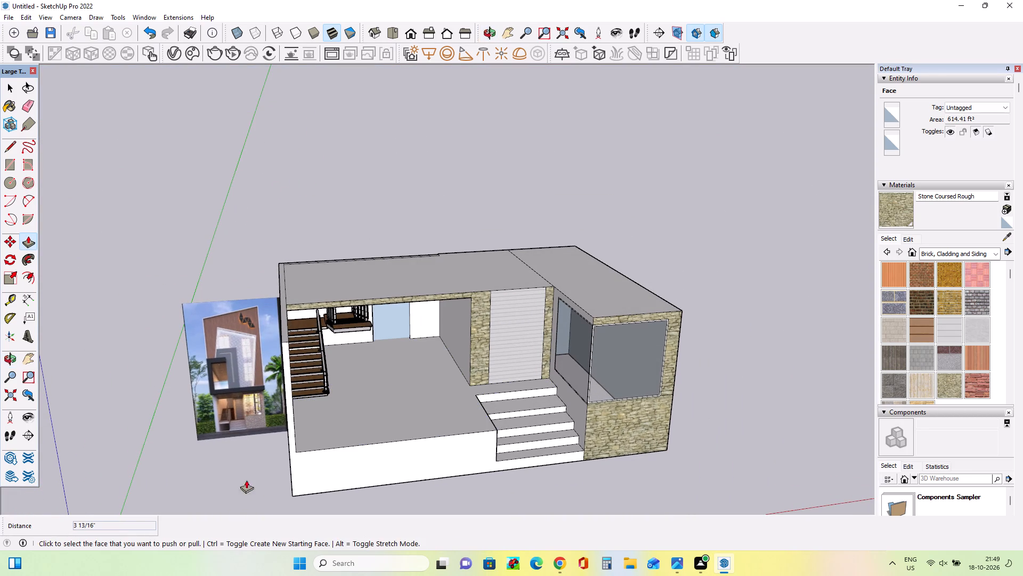
{"action": "middle_click_drag", "start_coordinate": [370, 399], "coordinate": [326, 390]}
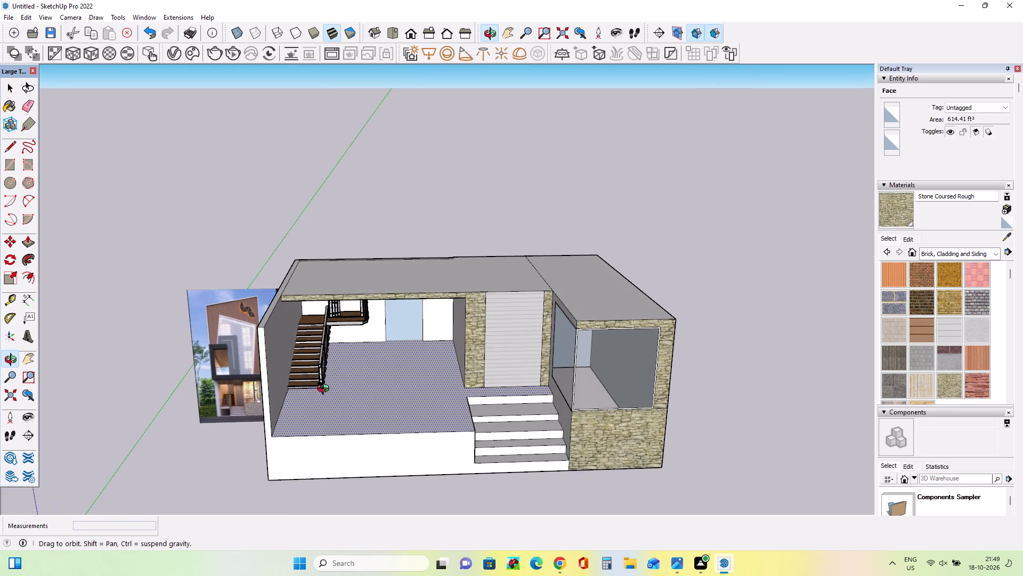
{"action": "middle_click_drag", "start_coordinate": [326, 390], "coordinate": [344, 307]}
{"action": "scroll", "coordinate": [347, 322], "scroll_direction": "up", "scroll_amount": 4}
{"action": "scroll", "coordinate": [349, 367], "scroll_direction": "up", "scroll_amount": 3}
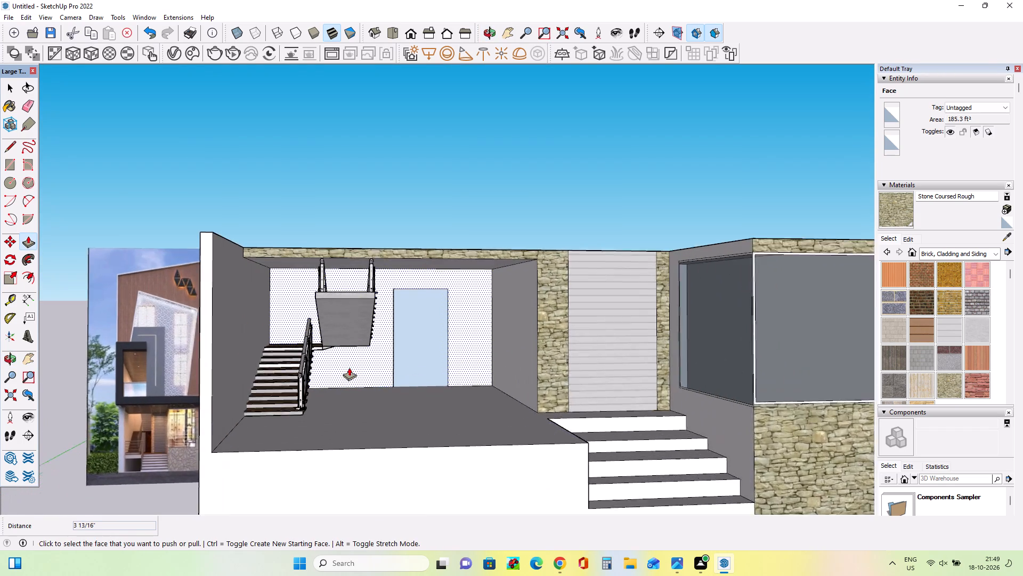
{"action": "scroll", "coordinate": [341, 384], "scroll_direction": "up", "scroll_amount": 1}
{"action": "middle_click_drag", "start_coordinate": [340, 385], "coordinate": [340, 414]}
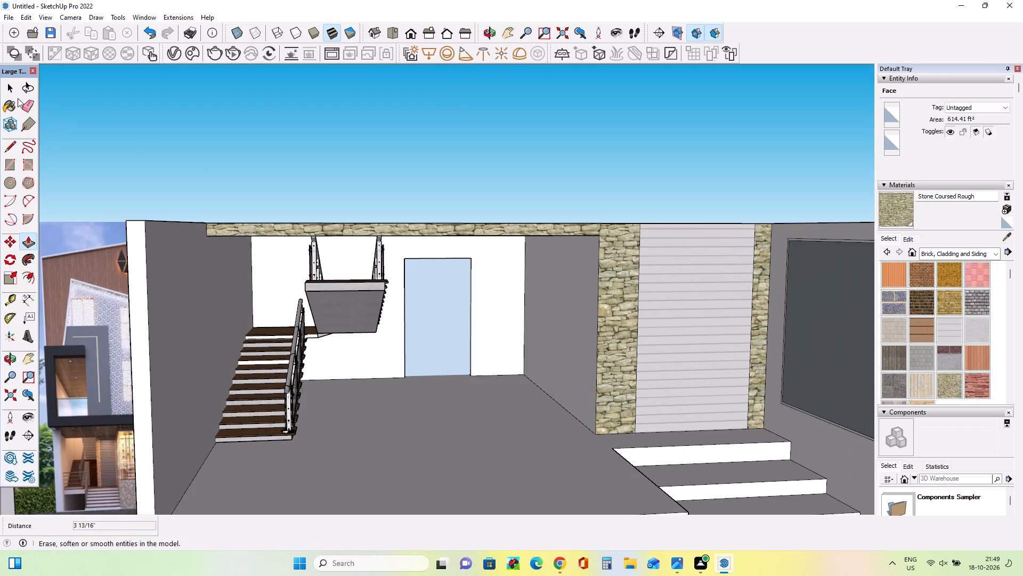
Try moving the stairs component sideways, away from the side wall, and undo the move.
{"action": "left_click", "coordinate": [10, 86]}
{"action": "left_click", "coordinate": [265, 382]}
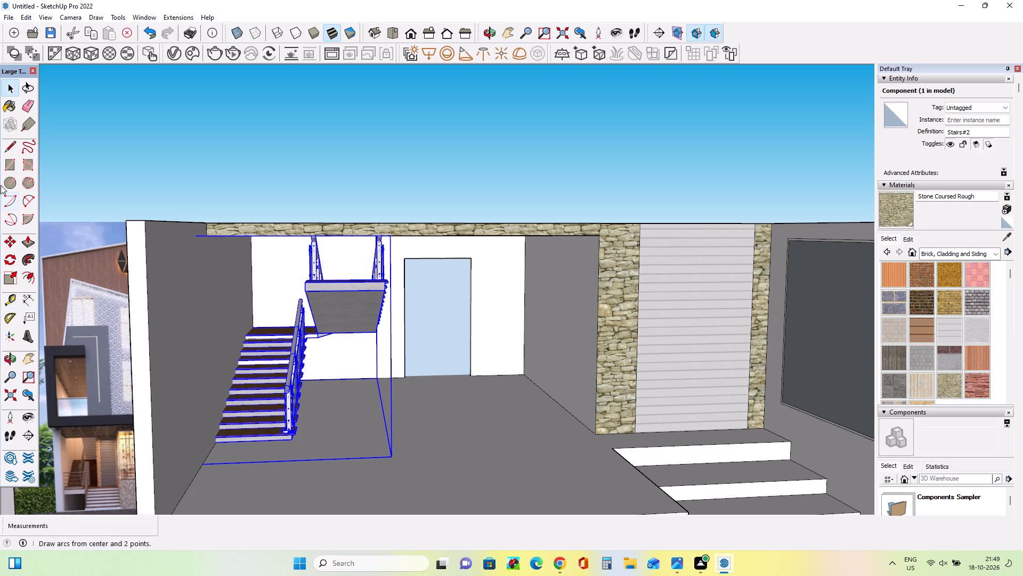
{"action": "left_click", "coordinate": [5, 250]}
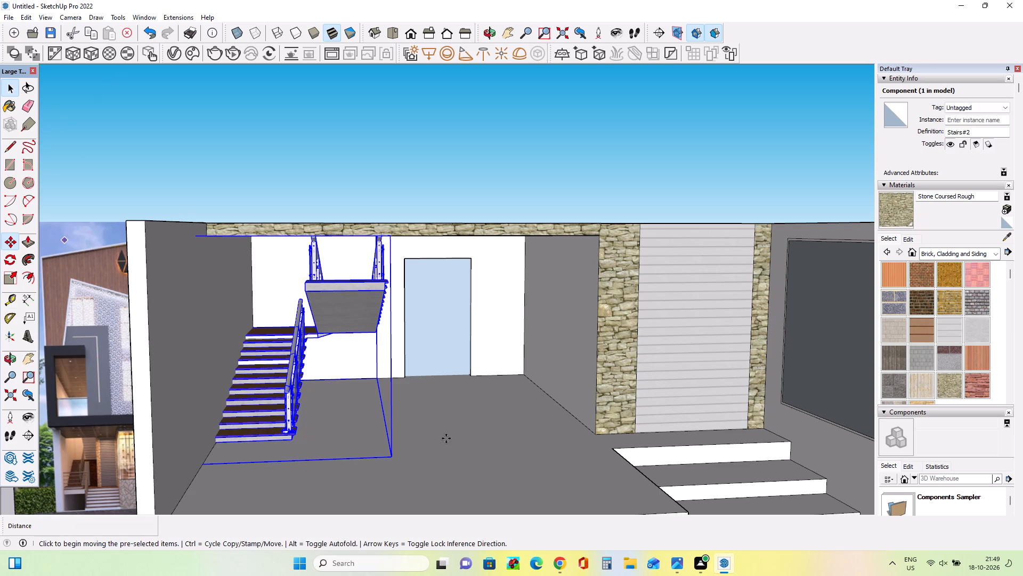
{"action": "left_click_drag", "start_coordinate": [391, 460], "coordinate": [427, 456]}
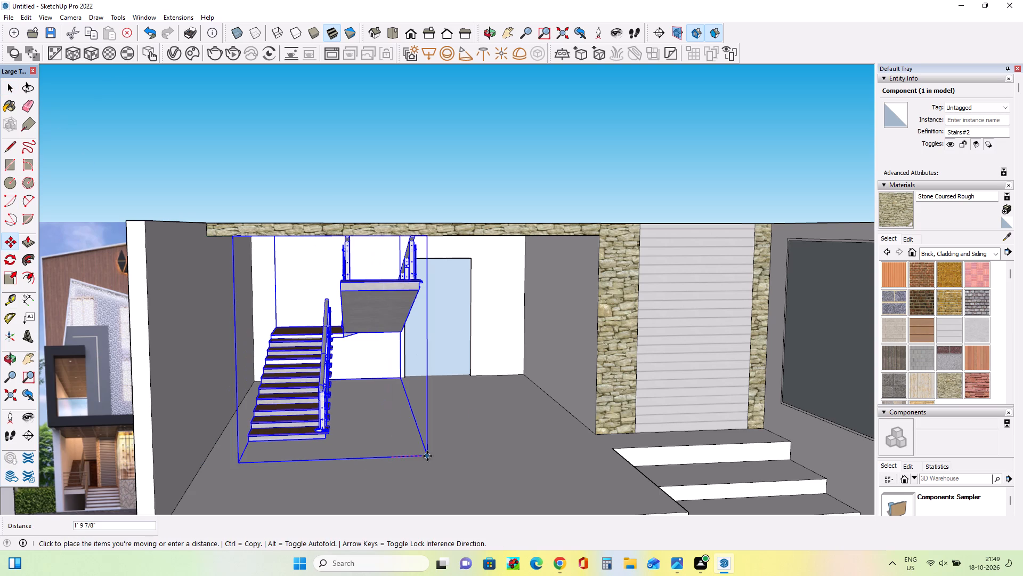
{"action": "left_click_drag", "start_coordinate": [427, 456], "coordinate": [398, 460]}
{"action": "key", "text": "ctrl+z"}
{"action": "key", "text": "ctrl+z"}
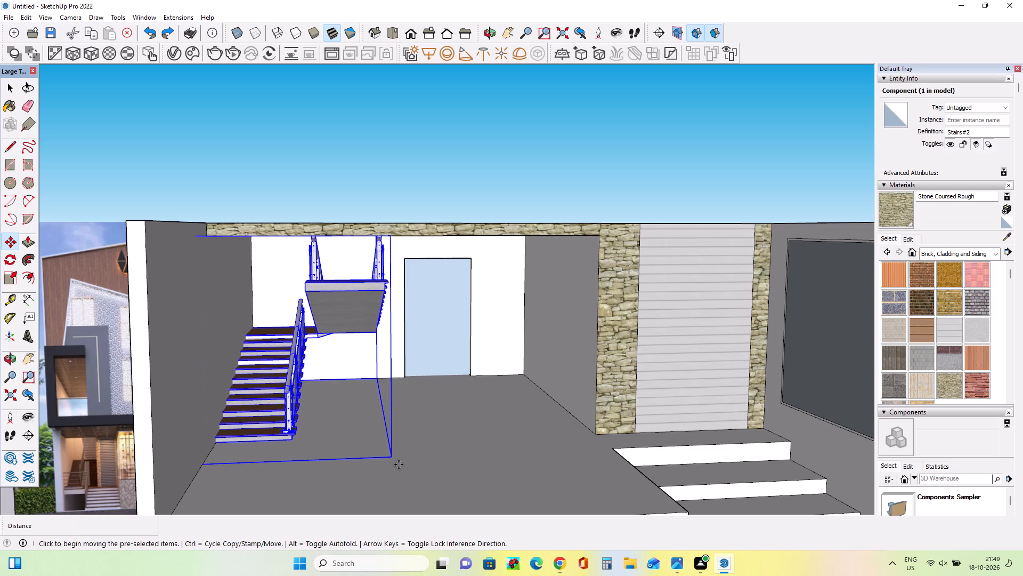
Undo the doorway on the rear wall, removing both its recess and its rectangle outline.
{"action": "key", "text": "ctrl+z"}
{"action": "key", "text": "ctrl+z"}
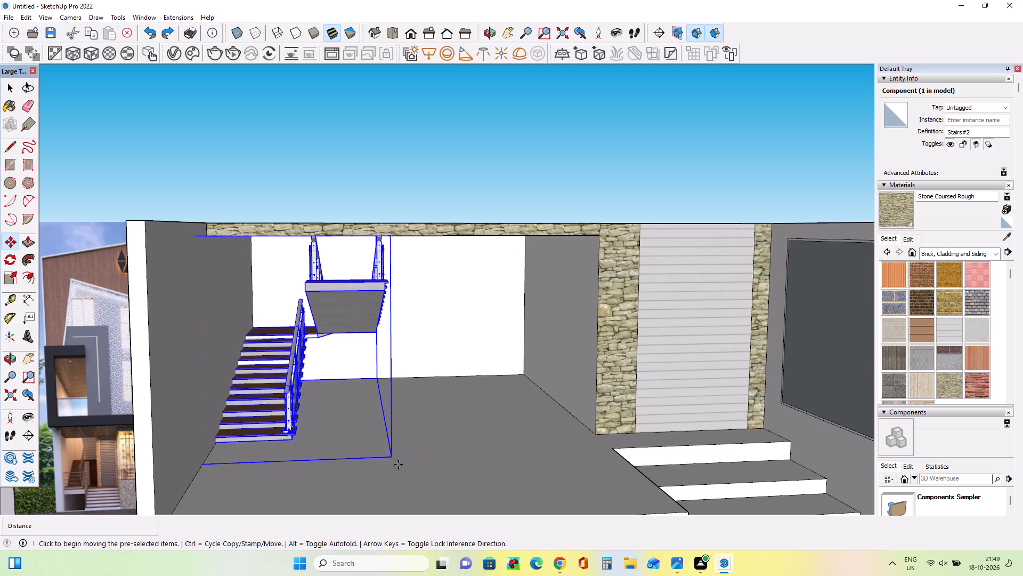
Move the stairs component a little over 3' sideways along the floor, away from the side wall.
{"action": "left_click_drag", "start_coordinate": [392, 457], "coordinate": [445, 457]}
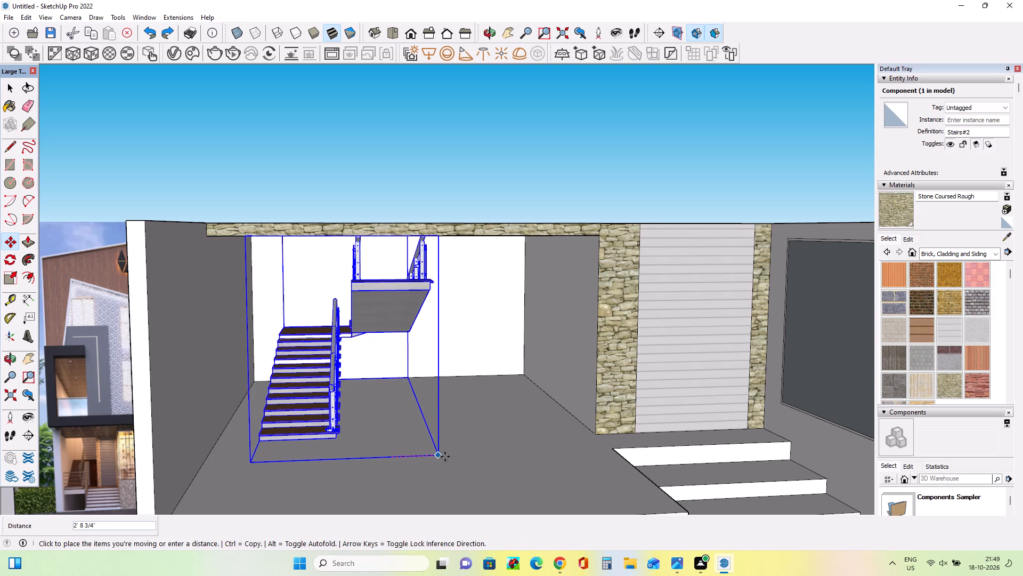
{"action": "left_click_drag", "start_coordinate": [445, 457], "coordinate": [452, 456]}
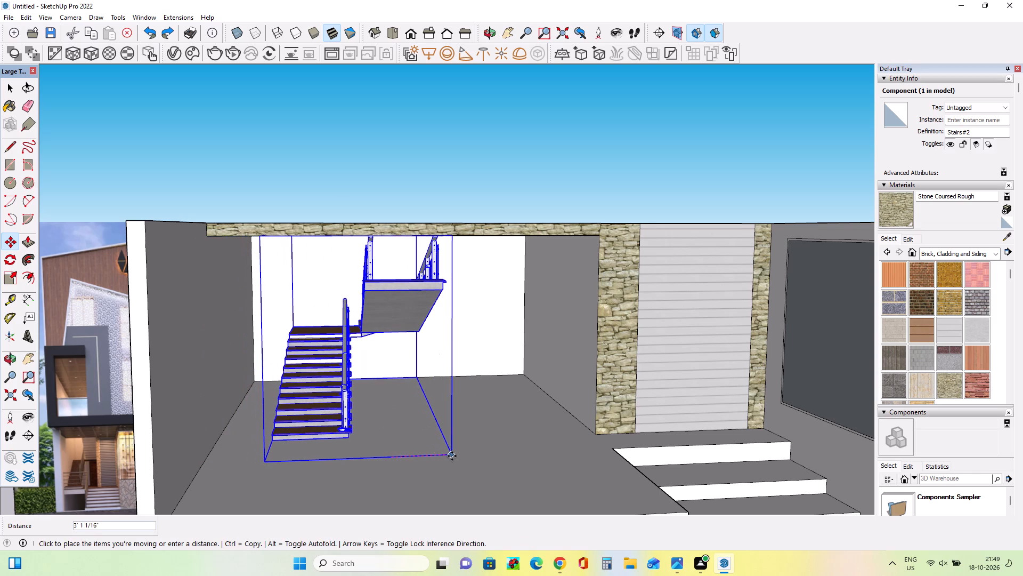
{"action": "left_click_drag", "start_coordinate": [452, 456], "coordinate": [457, 456]}
Move the stairs component somewhat further away from the side wall, keeping it on the ground floor.
{"action": "scroll", "coordinate": [445, 193], "scroll_direction": "down", "scroll_amount": 1}
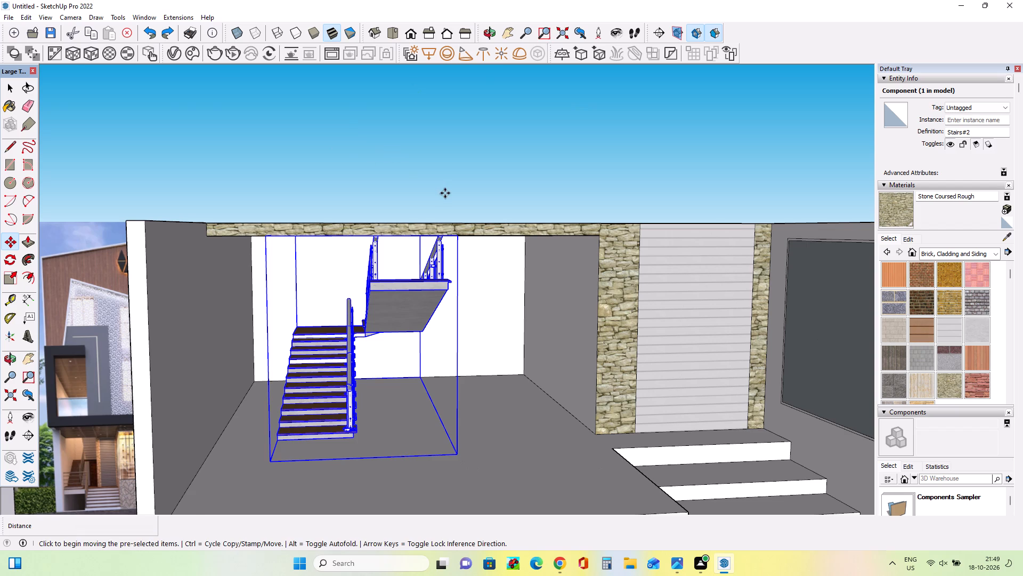
{"action": "middle_click_drag", "start_coordinate": [494, 375], "coordinate": [473, 385]}
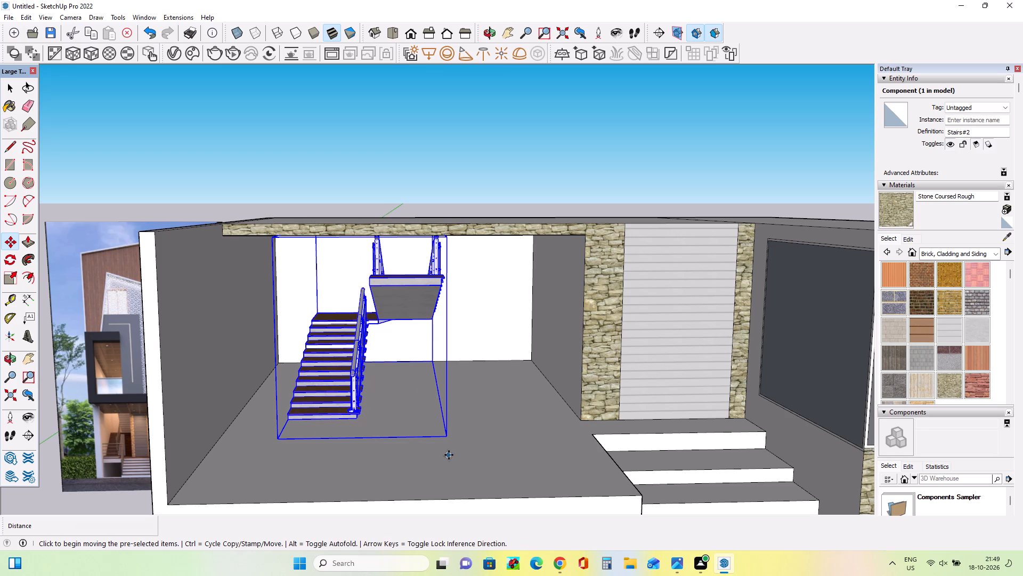
{"action": "scroll", "coordinate": [513, 398], "scroll_direction": "down", "scroll_amount": 1}
{"action": "middle_click_drag", "start_coordinate": [516, 402], "coordinate": [537, 460]}
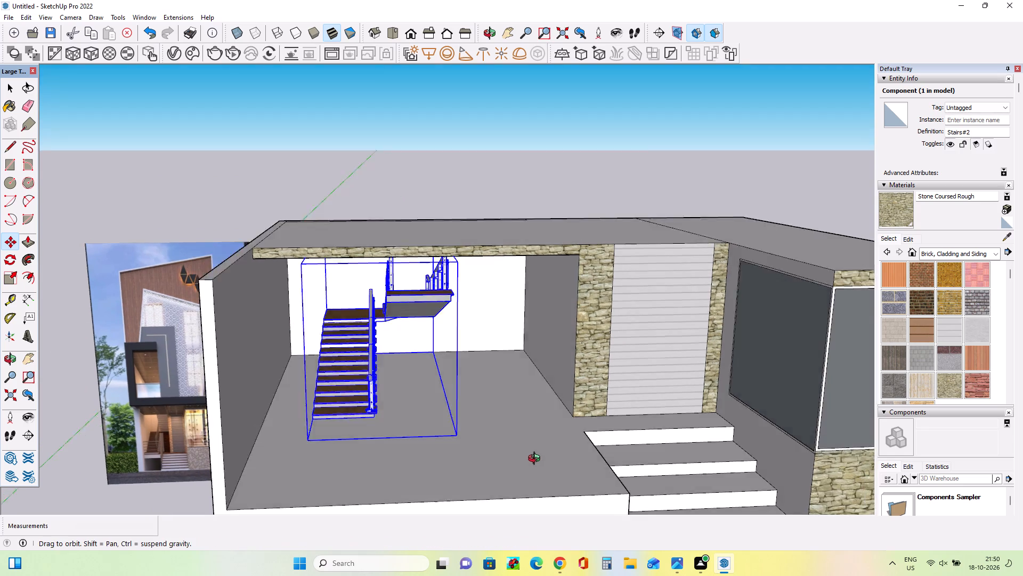
{"action": "middle_click_drag", "start_coordinate": [537, 460], "coordinate": [519, 451]}
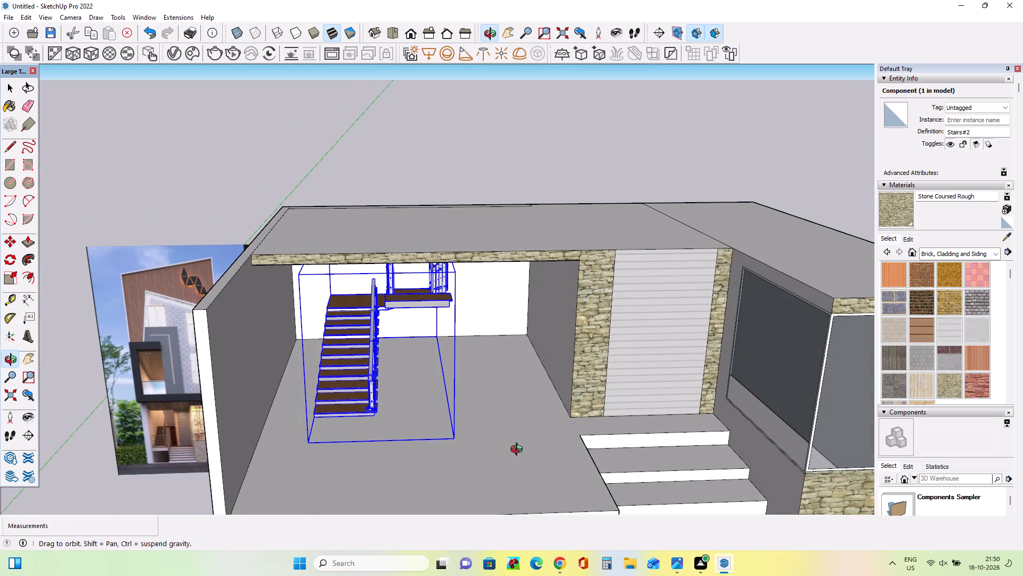
{"action": "middle_click_drag", "start_coordinate": [519, 451], "coordinate": [542, 455]}
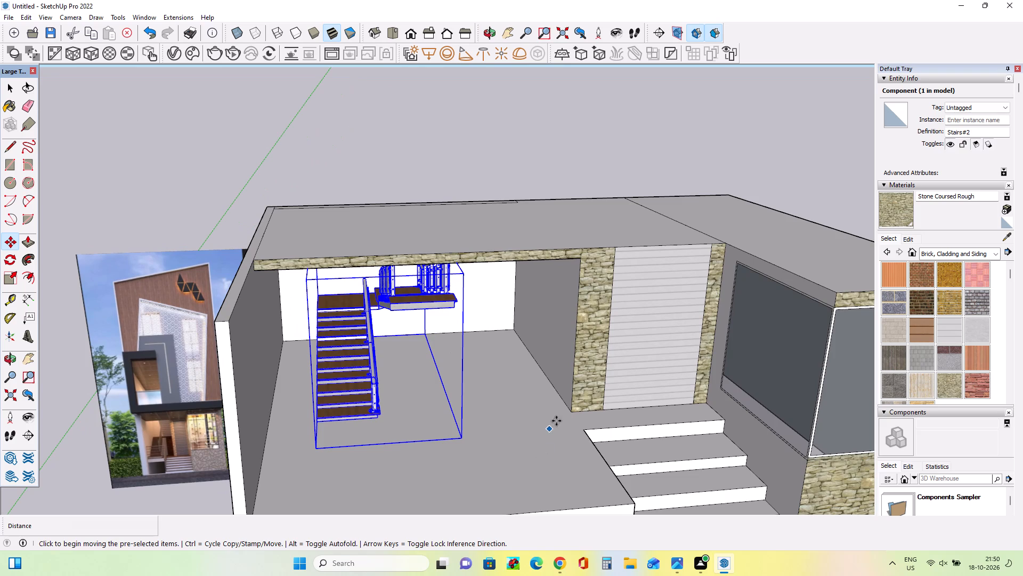
{"action": "middle_click_drag", "start_coordinate": [565, 445], "coordinate": [545, 449]}
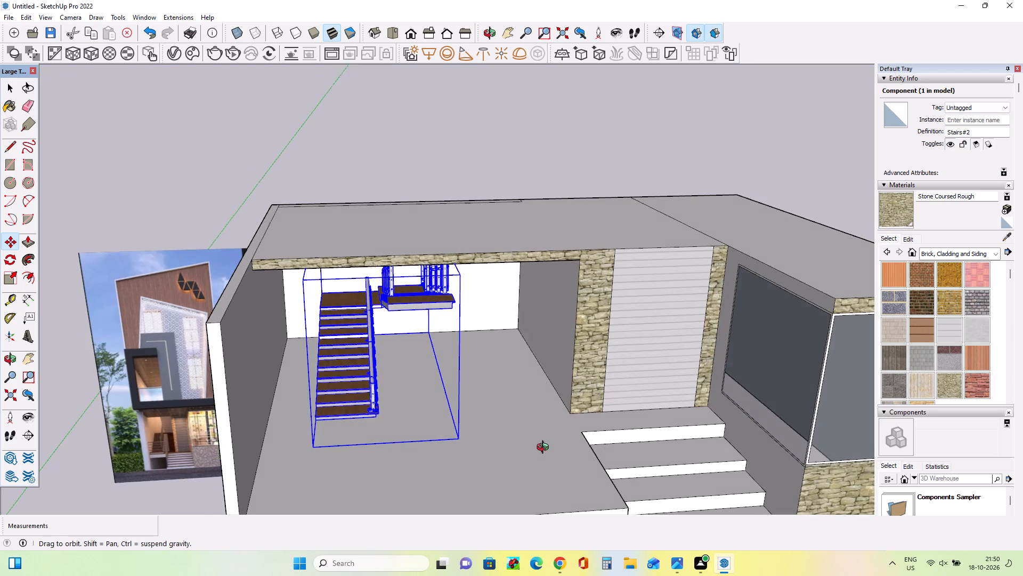
{"action": "middle_click_drag", "start_coordinate": [545, 449], "coordinate": [516, 440]}
{"action": "middle_click_drag", "start_coordinate": [548, 391], "coordinate": [567, 412]}
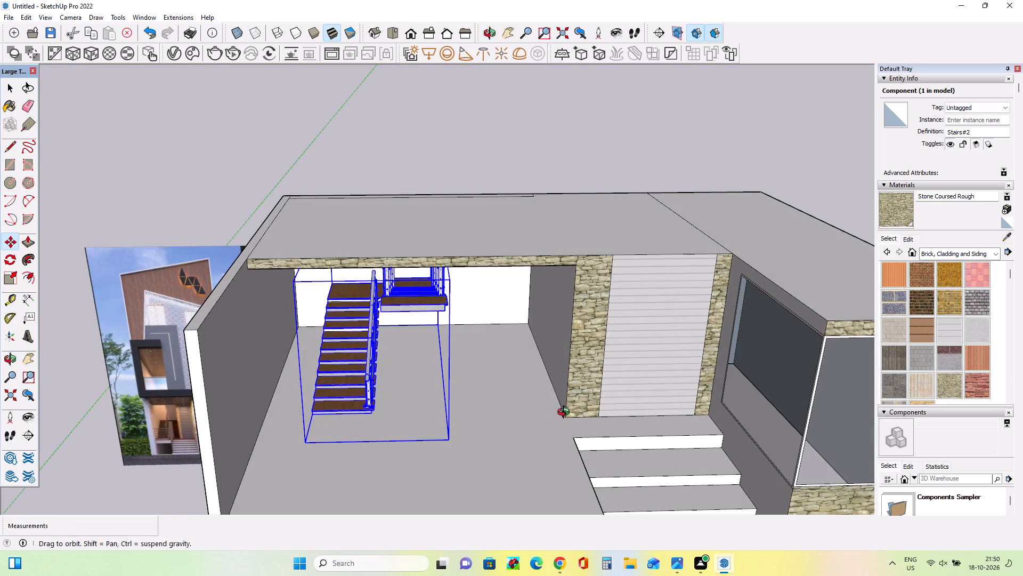
{"action": "left_click_drag", "start_coordinate": [453, 438], "coordinate": [472, 443]}
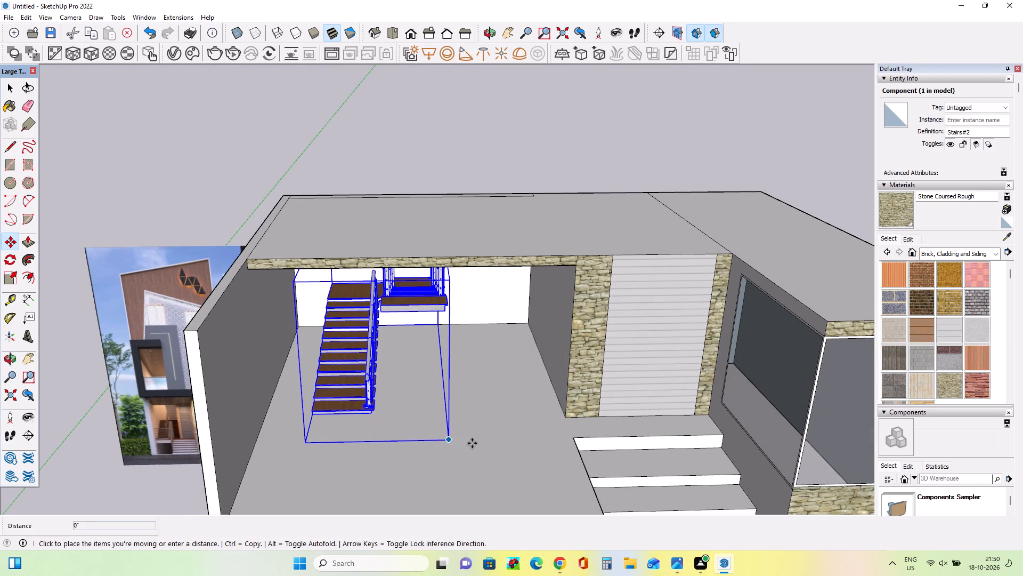
{"action": "left_click_drag", "start_coordinate": [472, 443], "coordinate": [476, 446]}
Push the inner face of the side wall about 4' 11" into the room to meet the edge of the stairs.
{"action": "middle_click_drag", "start_coordinate": [470, 455], "coordinate": [501, 399]}
{"action": "middle_click_drag", "start_coordinate": [502, 426], "coordinate": [498, 436]}
{"action": "middle_click_drag", "start_coordinate": [361, 462], "coordinate": [427, 454]}
{"action": "middle_click_drag", "start_coordinate": [373, 454], "coordinate": [279, 458]}
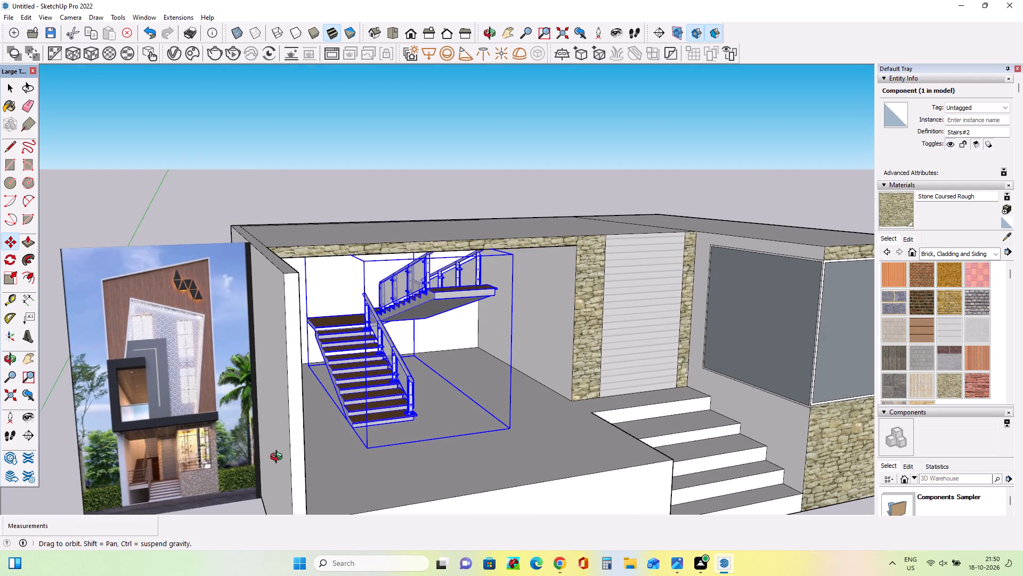
{"action": "middle_click_drag", "start_coordinate": [279, 458], "coordinate": [236, 463]}
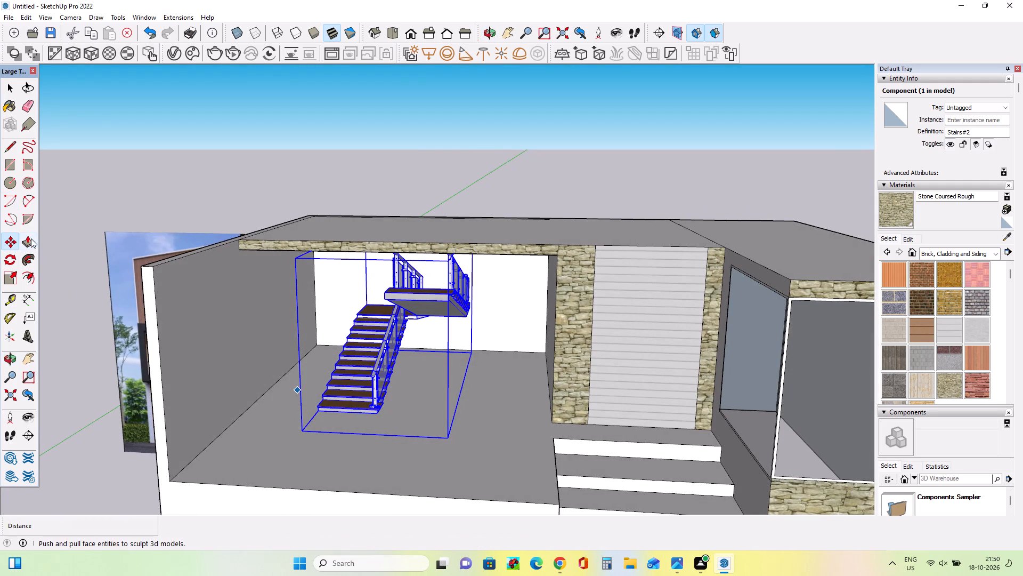
{"action": "left_click", "coordinate": [31, 238]}
{"action": "left_click", "coordinate": [217, 342]}
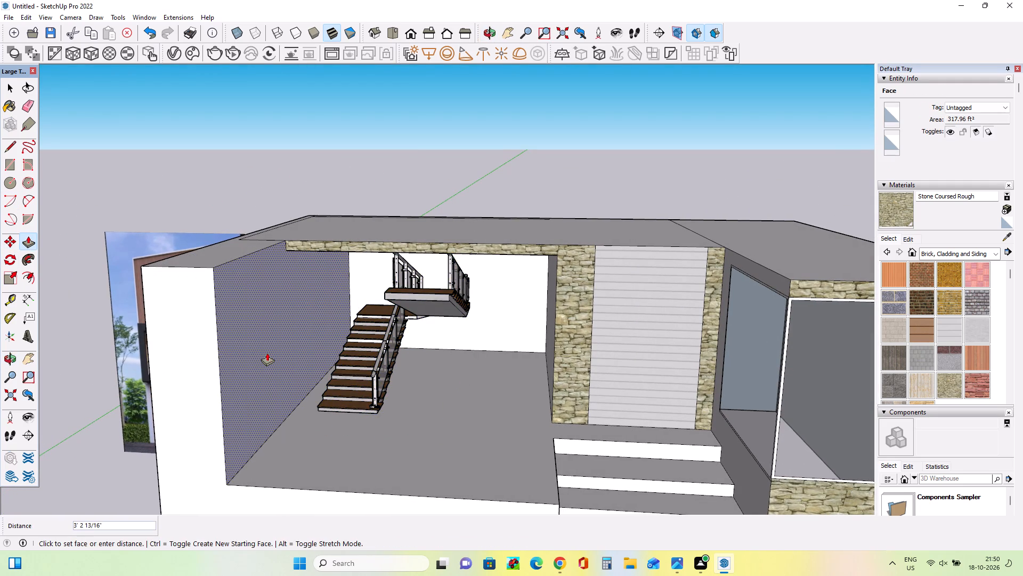
{"action": "left_click", "coordinate": [293, 363]}
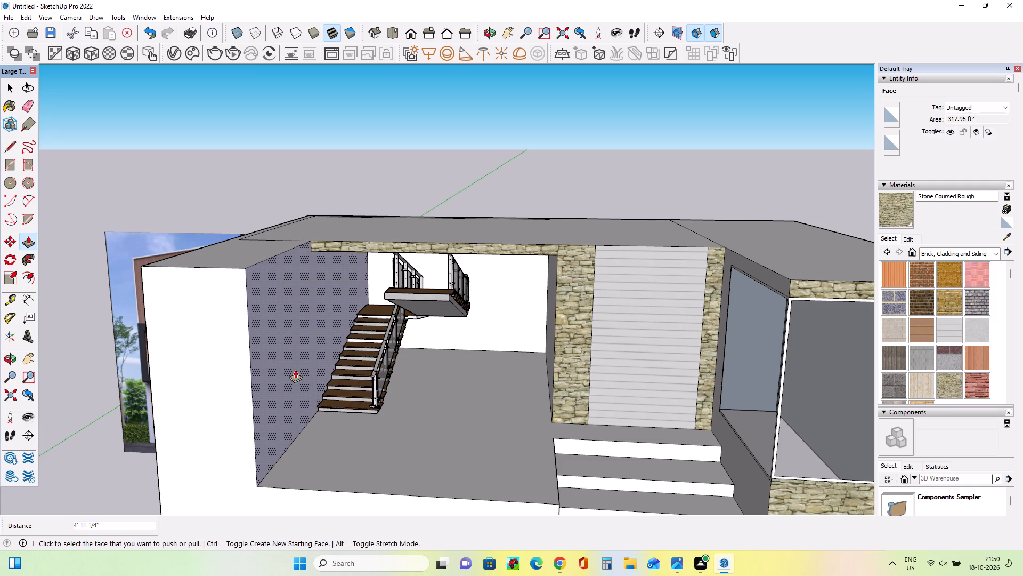
Push the outer face of the side wall inward by about 7 3/4" and another 4' 2" to thin the wall.
{"action": "middle_click_drag", "start_coordinate": [299, 371], "coordinate": [594, 371]}
{"action": "left_click", "coordinate": [450, 423]}
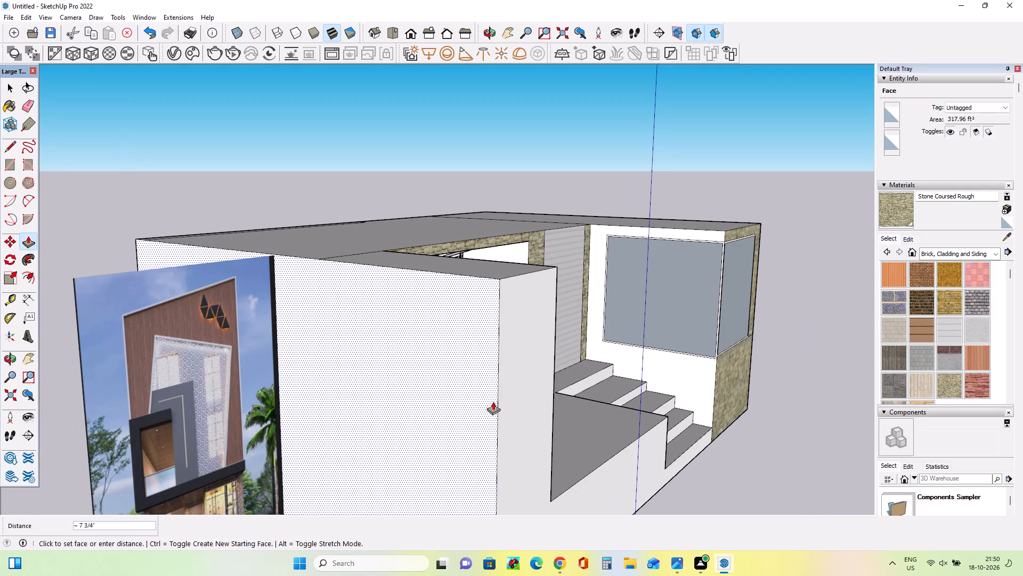
{"action": "left_click", "coordinate": [491, 394]}
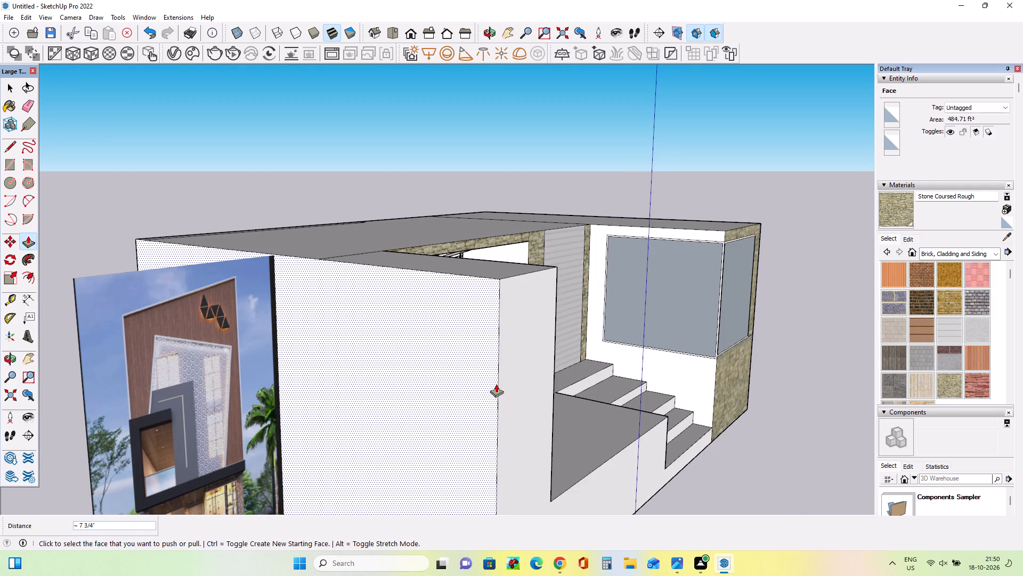
{"action": "left_click", "coordinate": [480, 393]}
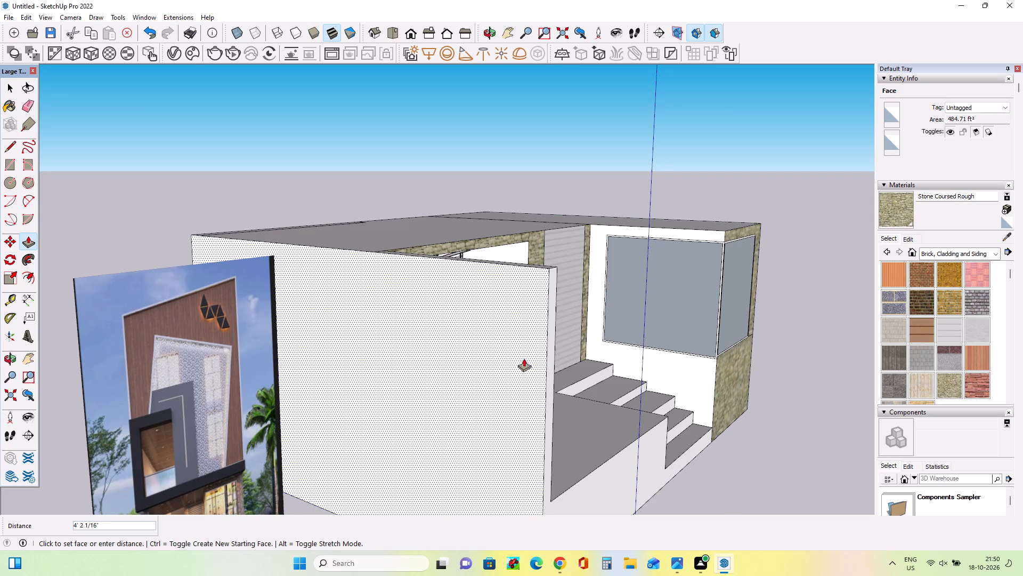
{"action": "left_click", "coordinate": [524, 358]}
Widen the entrance steps toward the side wall by pushing their side face about 3' 4", then about 2' more.
{"action": "middle_click_drag", "start_coordinate": [636, 398], "coordinate": [349, 416]}
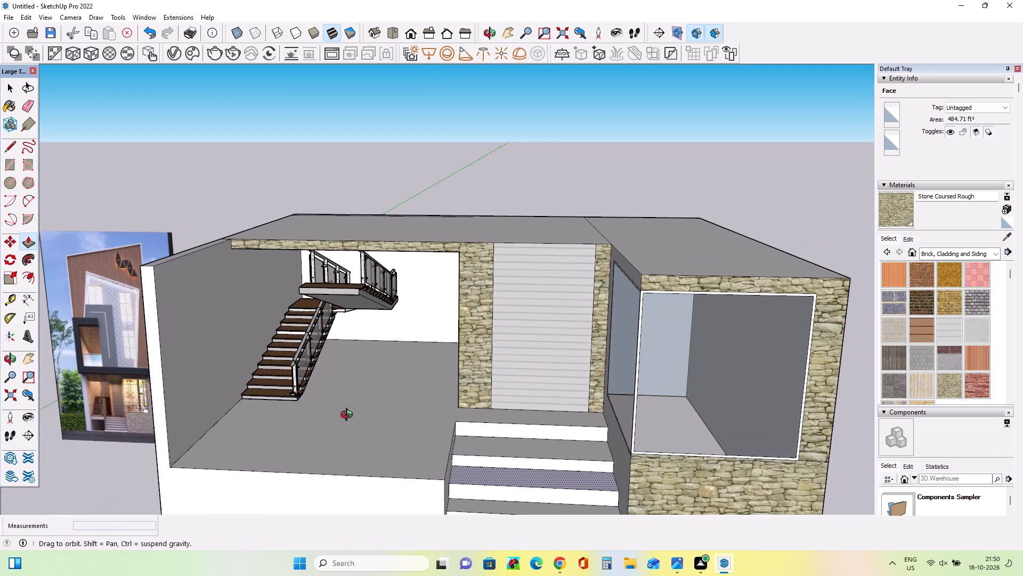
{"action": "middle_click_drag", "start_coordinate": [349, 416], "coordinate": [420, 397]}
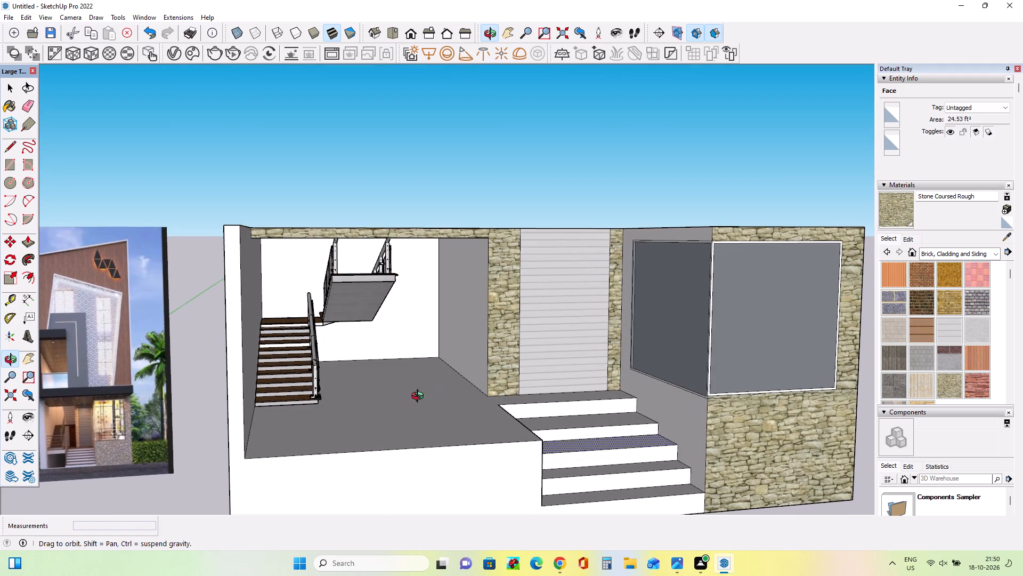
{"action": "middle_click_drag", "start_coordinate": [420, 397], "coordinate": [402, 410]}
{"action": "scroll", "coordinate": [458, 425], "scroll_direction": "down", "scroll_amount": 6}
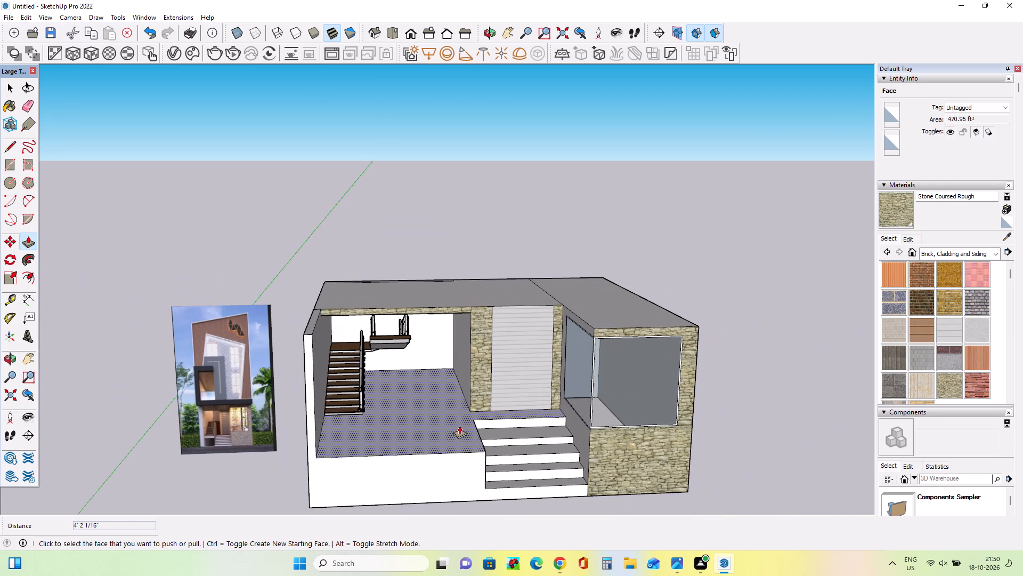
{"action": "middle_click_drag", "start_coordinate": [459, 426], "coordinate": [461, 440]}
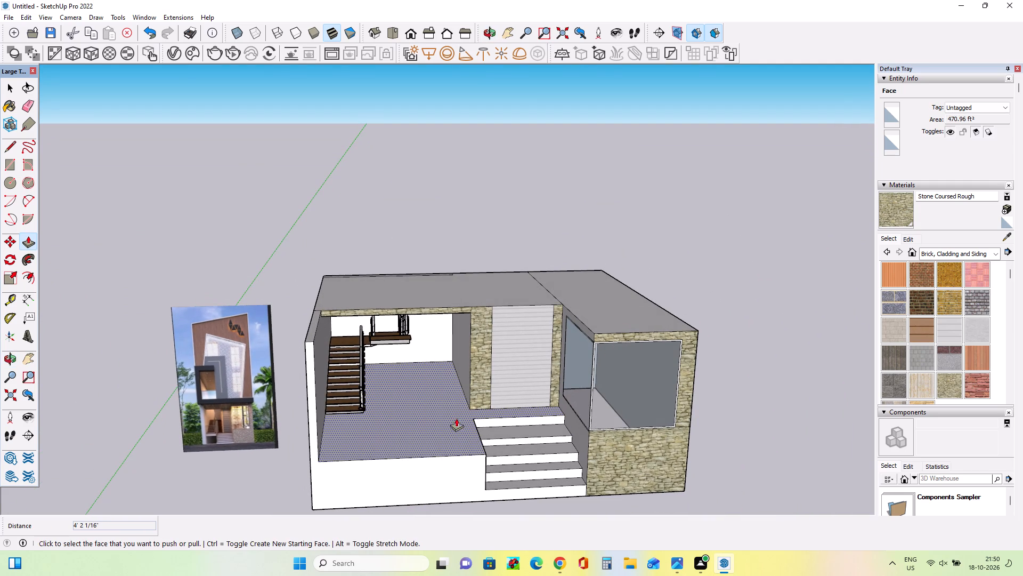
{"action": "middle_click_drag", "start_coordinate": [459, 420], "coordinate": [322, 442]}
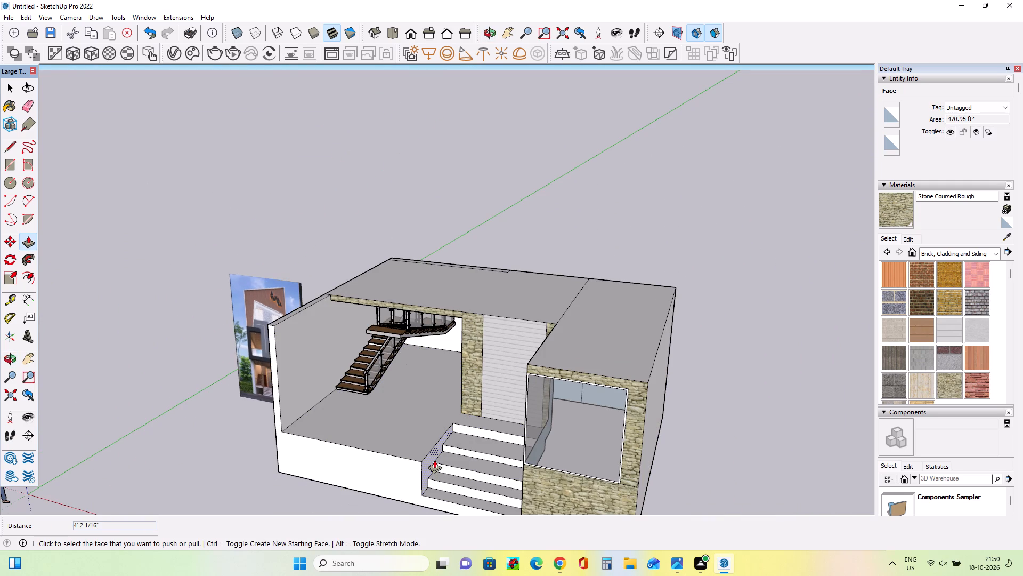
{"action": "left_click", "coordinate": [434, 460]}
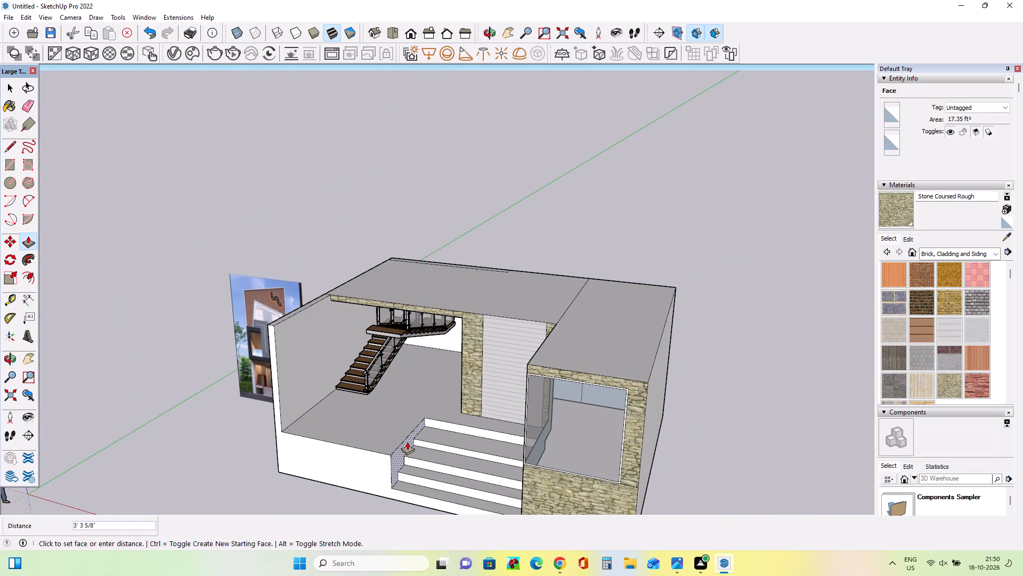
{"action": "left_click", "coordinate": [407, 442]}
{"action": "middle_click_drag", "start_coordinate": [342, 461], "coordinate": [339, 481]}
{"action": "left_click", "coordinate": [403, 460]}
{"action": "left_click", "coordinate": [388, 447]}
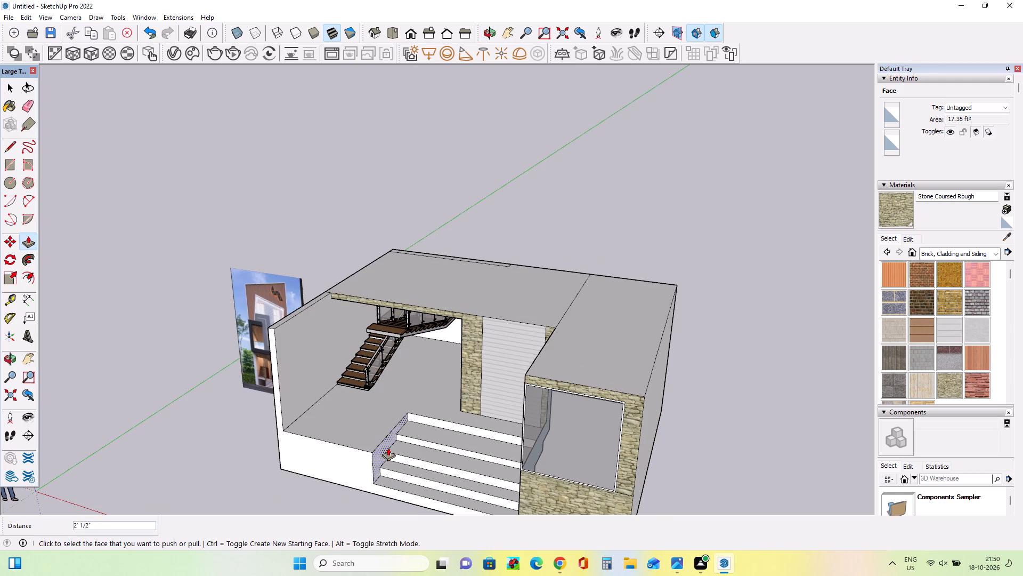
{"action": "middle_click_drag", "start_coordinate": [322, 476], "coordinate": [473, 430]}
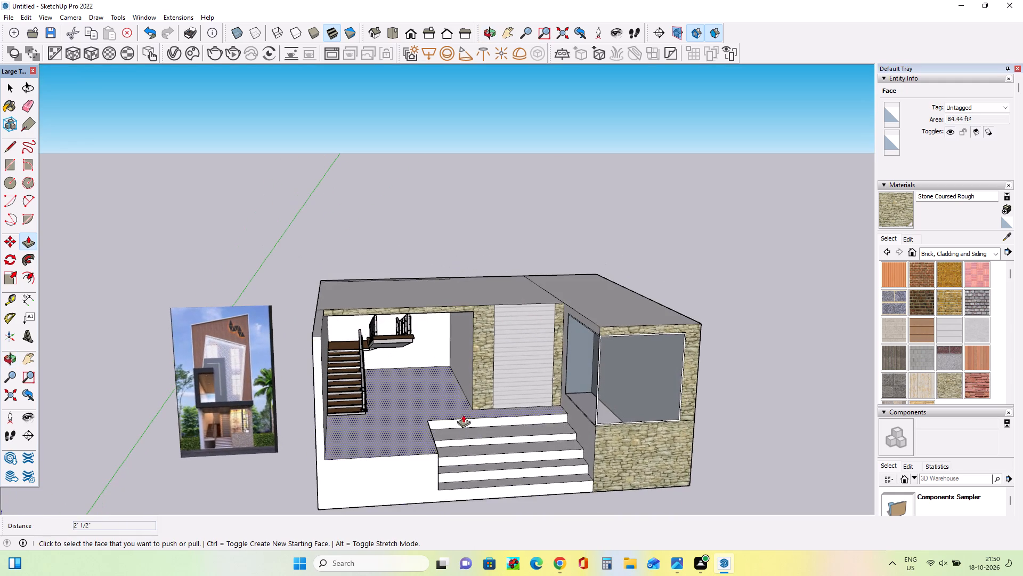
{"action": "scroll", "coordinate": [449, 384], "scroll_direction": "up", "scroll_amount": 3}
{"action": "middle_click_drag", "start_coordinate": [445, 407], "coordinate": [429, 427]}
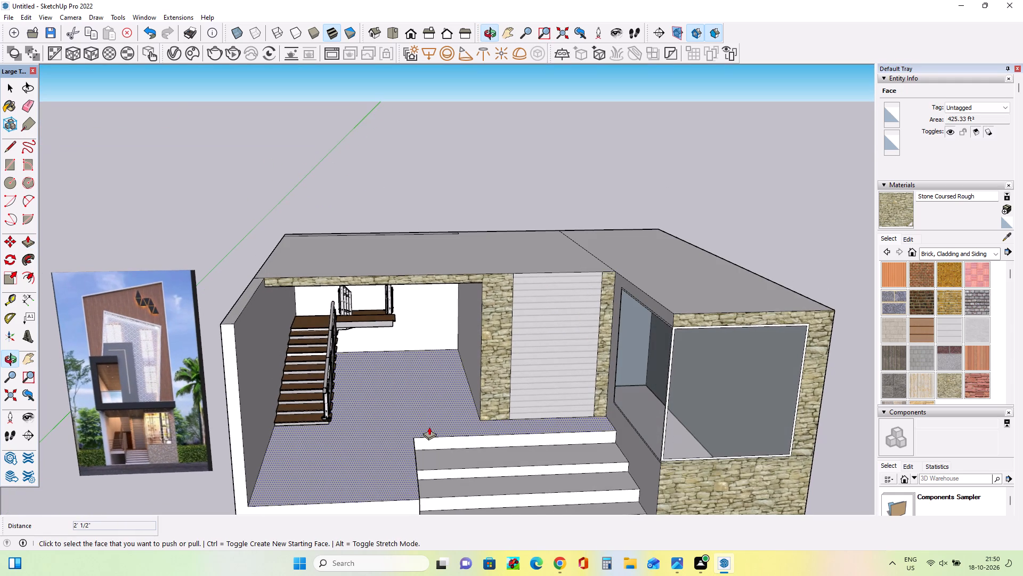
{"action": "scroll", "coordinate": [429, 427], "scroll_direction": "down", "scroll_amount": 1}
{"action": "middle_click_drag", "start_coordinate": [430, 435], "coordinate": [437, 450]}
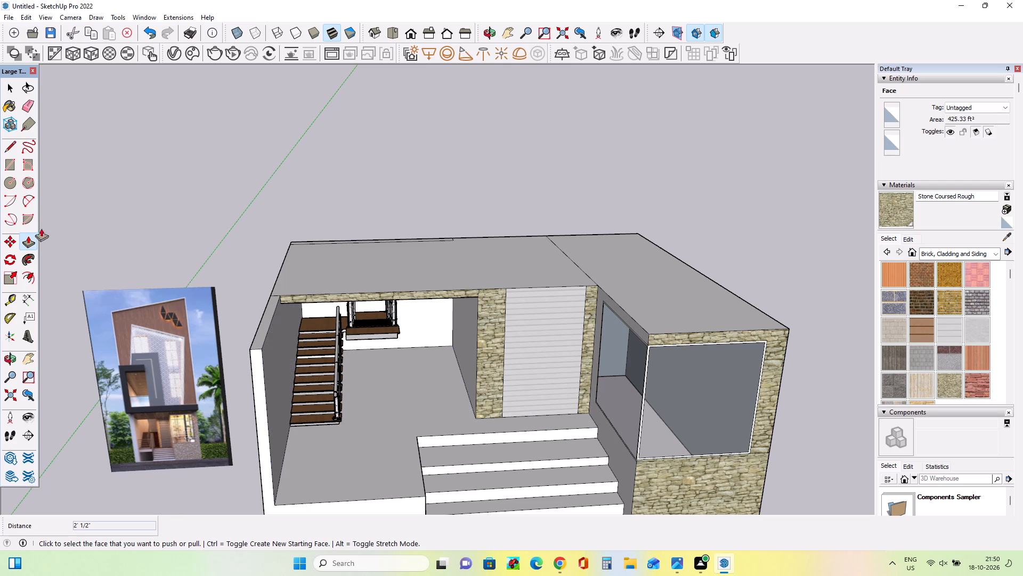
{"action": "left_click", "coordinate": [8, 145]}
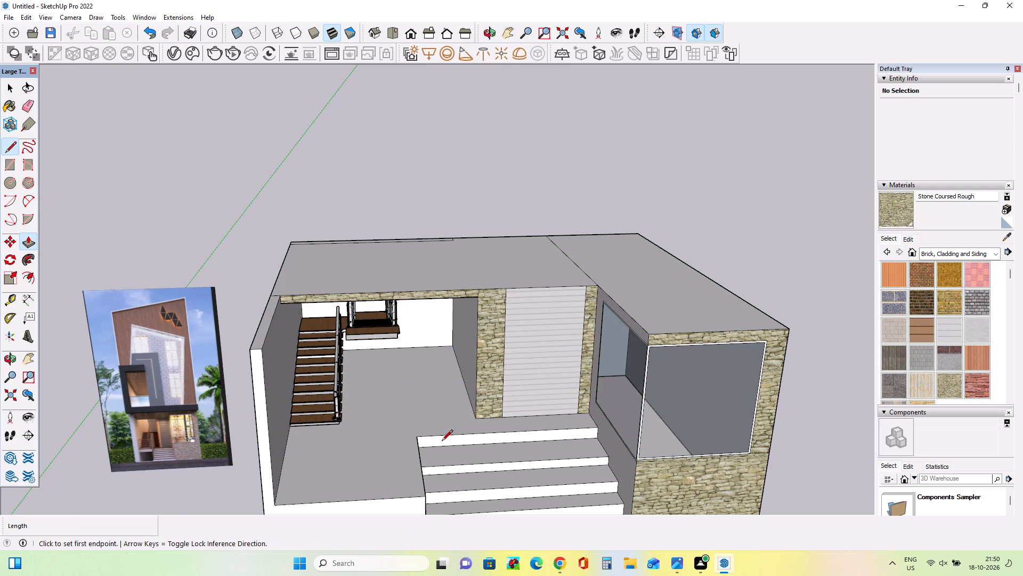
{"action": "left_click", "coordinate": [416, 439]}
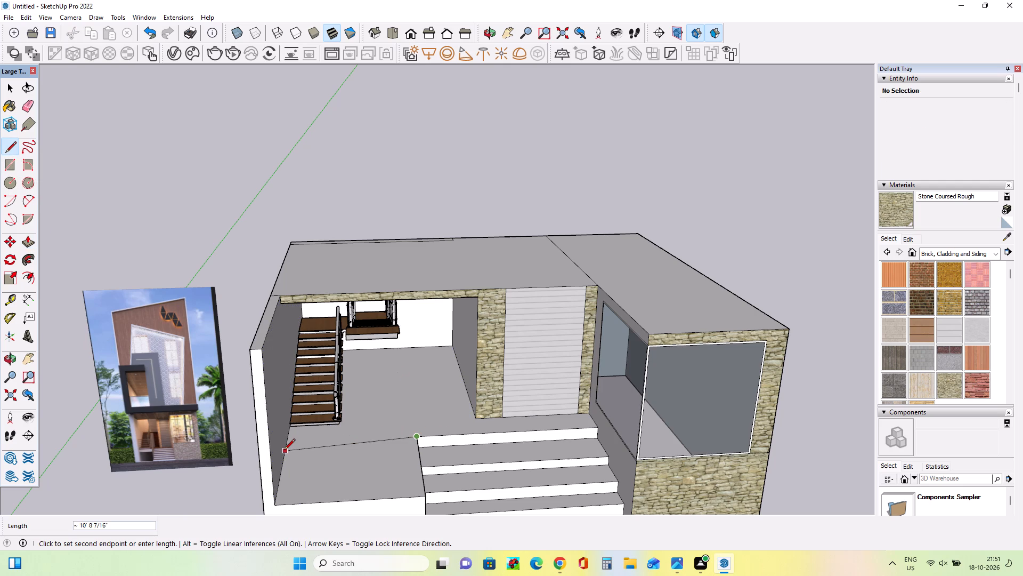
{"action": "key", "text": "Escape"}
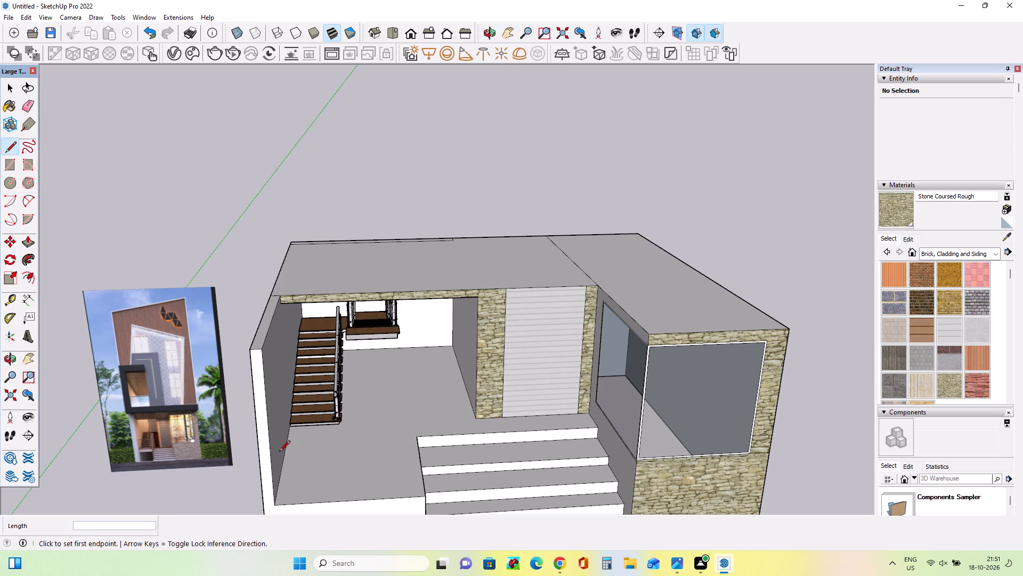
Examine the ground-floor entrance, stairs and platform in the reference image.
{"action": "scroll", "coordinate": [107, 457], "scroll_direction": "up", "scroll_amount": 17}
{"action": "scroll", "coordinate": [144, 471], "scroll_direction": "up", "scroll_amount": 9}
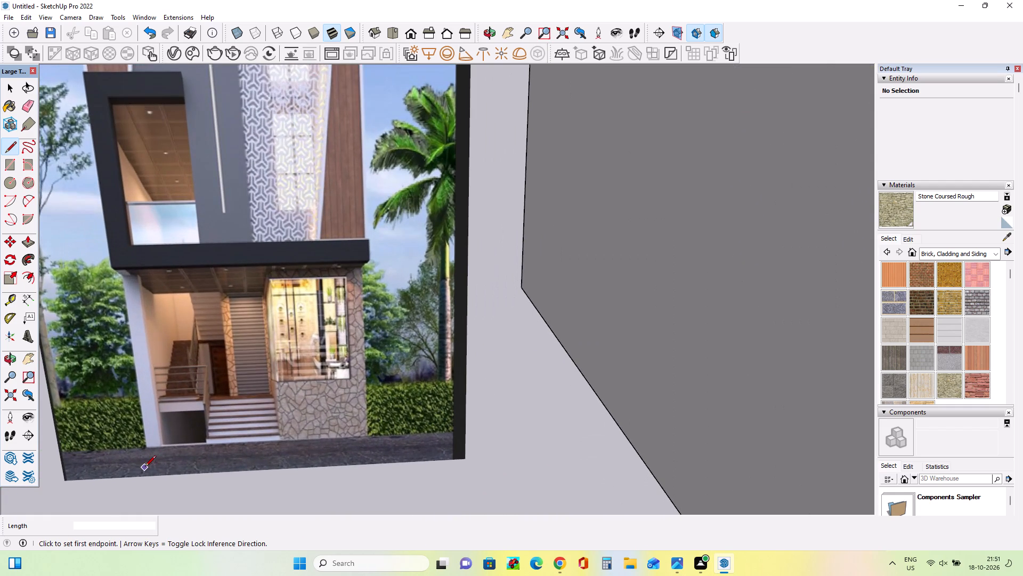
{"action": "scroll", "coordinate": [145, 467], "scroll_direction": "down", "scroll_amount": 19}
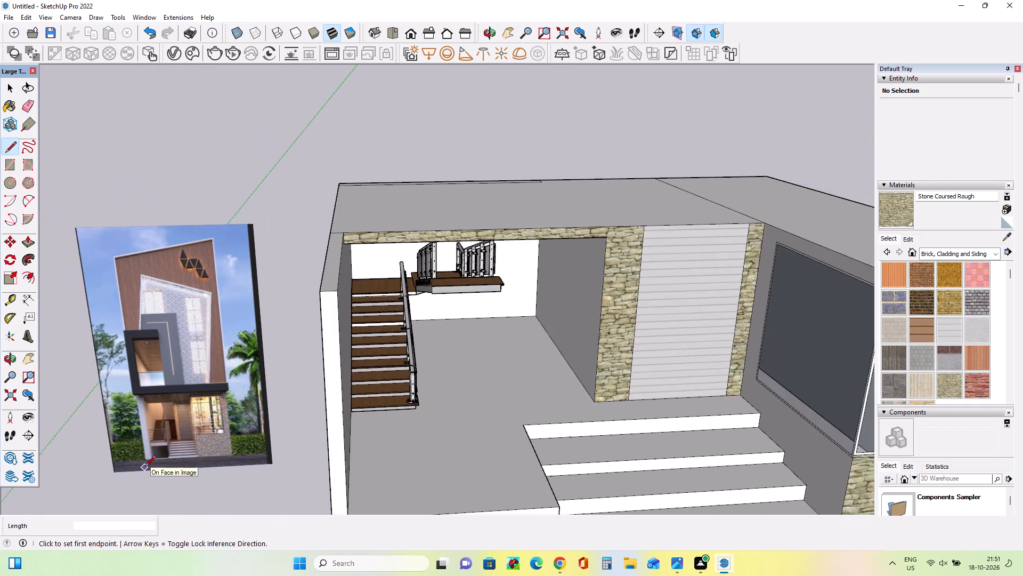
{"action": "scroll", "coordinate": [145, 467], "scroll_direction": "down", "scroll_amount": 5}
Draw a line about 10' 8" long across the floor from the top entrance step's inner corner to the side wall.
{"action": "middle_click_drag", "start_coordinate": [356, 446], "coordinate": [360, 461]}
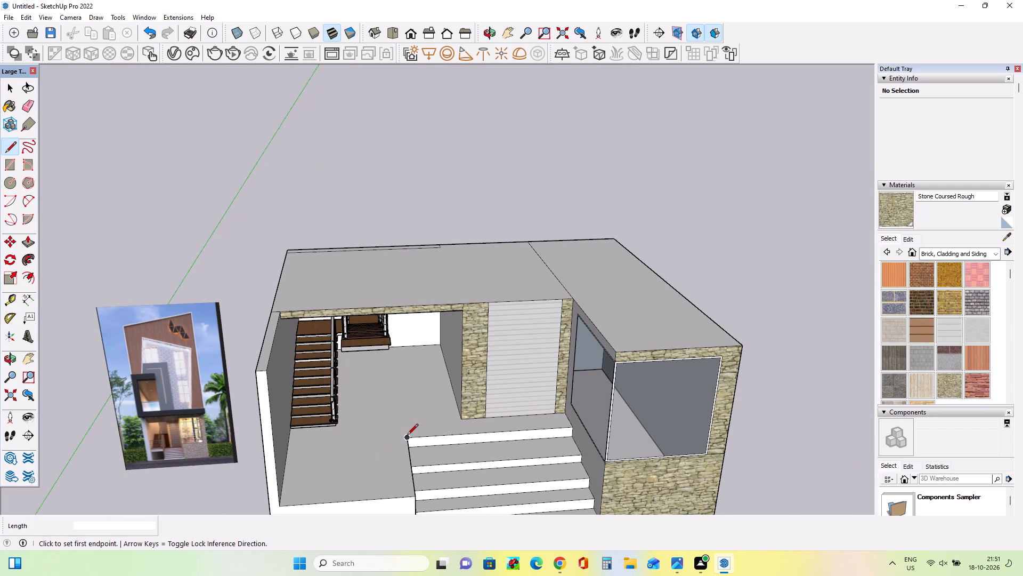
{"action": "left_click", "coordinate": [408, 435]}
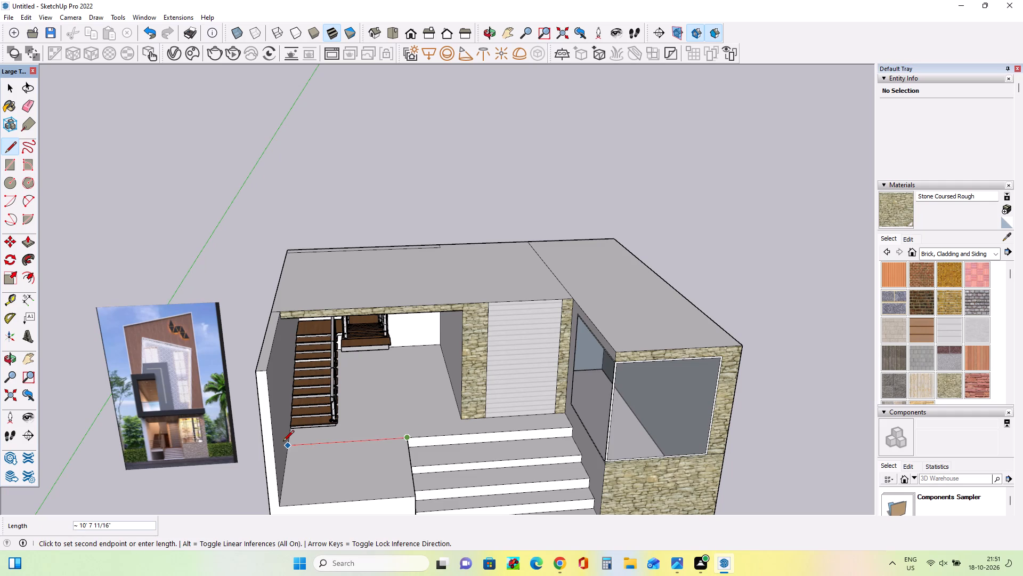
{"action": "left_click", "coordinate": [283, 442]}
Draw a vertical line about 4' 11 1/2" long on the front face, from the floor corner beside the side wall to the base.
{"action": "middle_click_drag", "start_coordinate": [358, 481], "coordinate": [361, 435]}
{"action": "scroll", "coordinate": [364, 447], "scroll_direction": "down", "scroll_amount": 4}
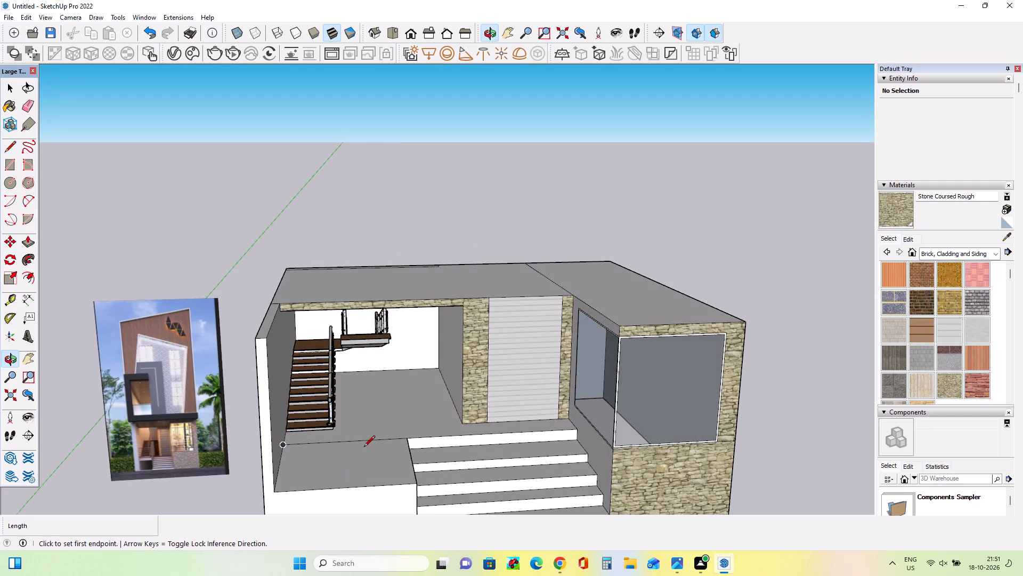
{"action": "scroll", "coordinate": [368, 455], "scroll_direction": "down", "scroll_amount": 4}
{"action": "middle_click", "coordinate": [369, 458]}
{"action": "scroll", "coordinate": [371, 467], "scroll_direction": "down", "scroll_amount": 1}
{"action": "middle_click_drag", "start_coordinate": [371, 467], "coordinate": [376, 485]}
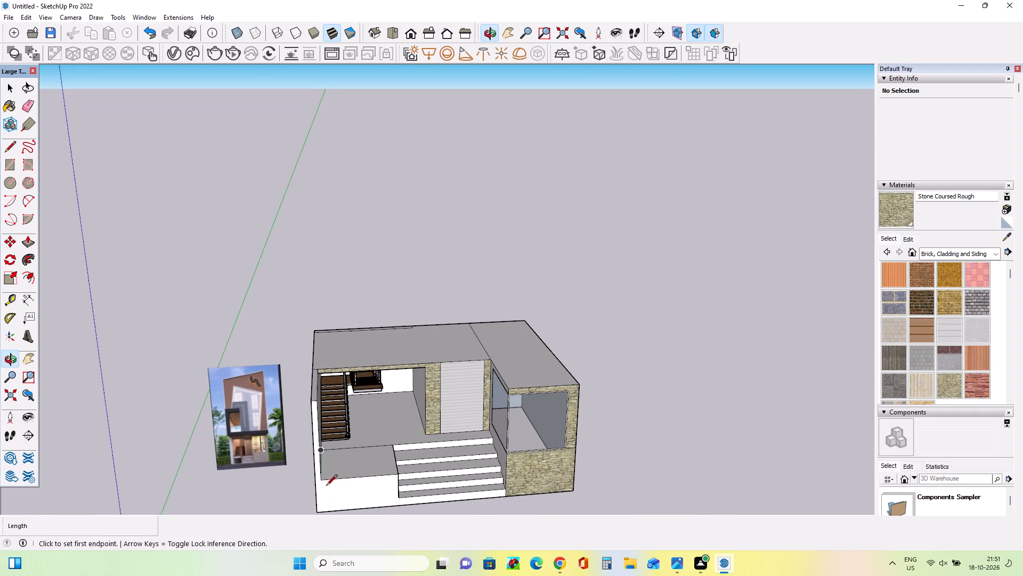
{"action": "left_click", "coordinate": [320, 480]}
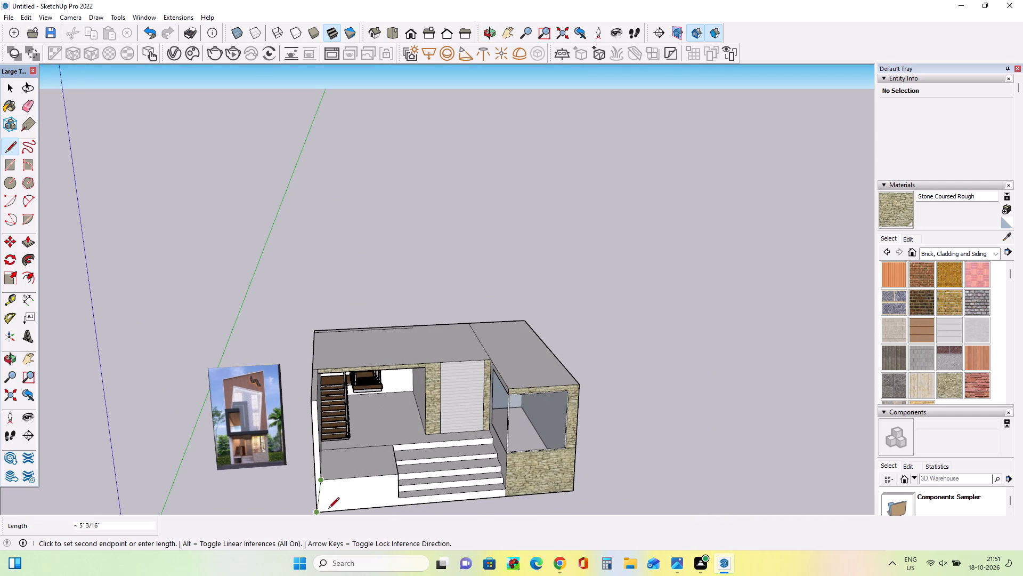
{"action": "scroll", "coordinate": [325, 514], "scroll_direction": "up", "scroll_amount": 8}
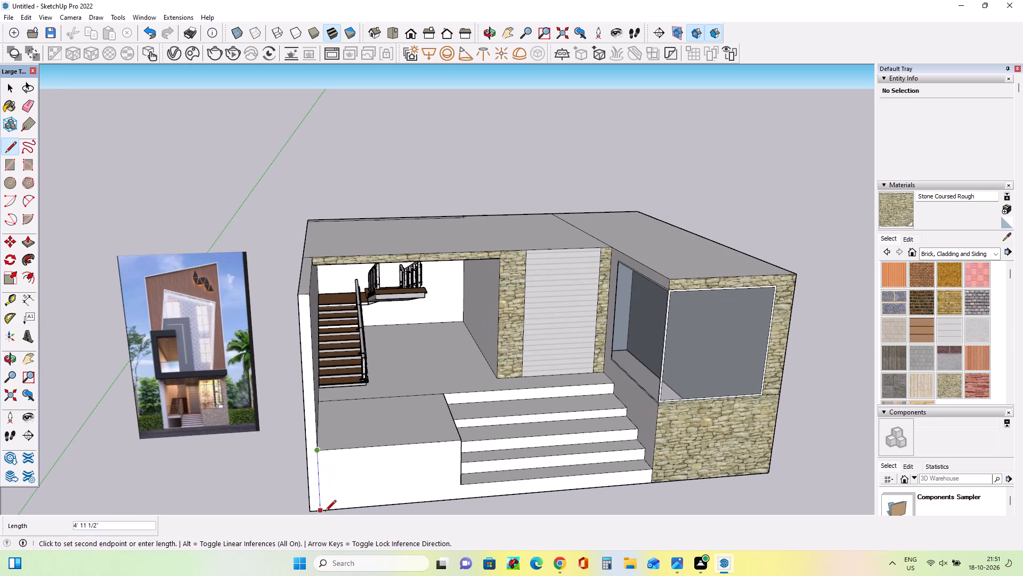
{"action": "left_click", "coordinate": [325, 512]}
Draw a rectangle about 10' 8" by 11" along the top of the platform's front face, between the entrance steps and the side wall.
{"action": "middle_click_drag", "start_coordinate": [368, 502], "coordinate": [371, 516]}
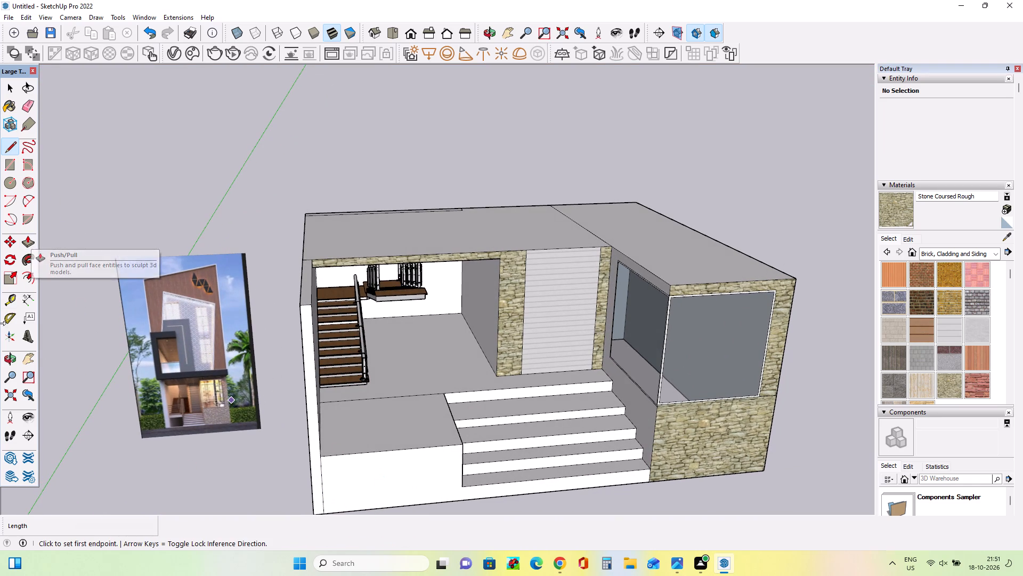
{"action": "left_click_drag", "start_coordinate": [9, 158], "coordinate": [10, 153]}
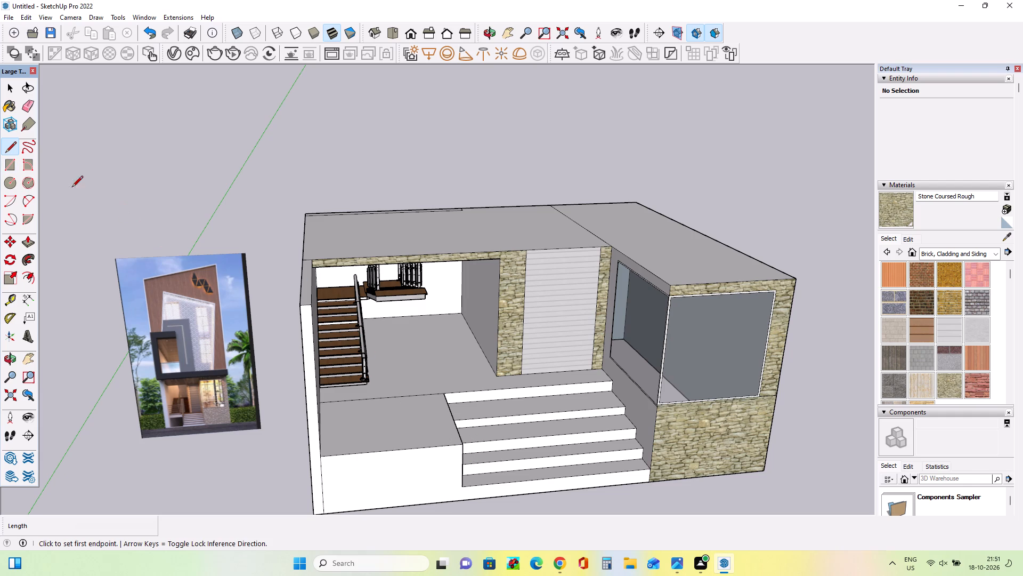
{"action": "left_click", "coordinate": [15, 161]}
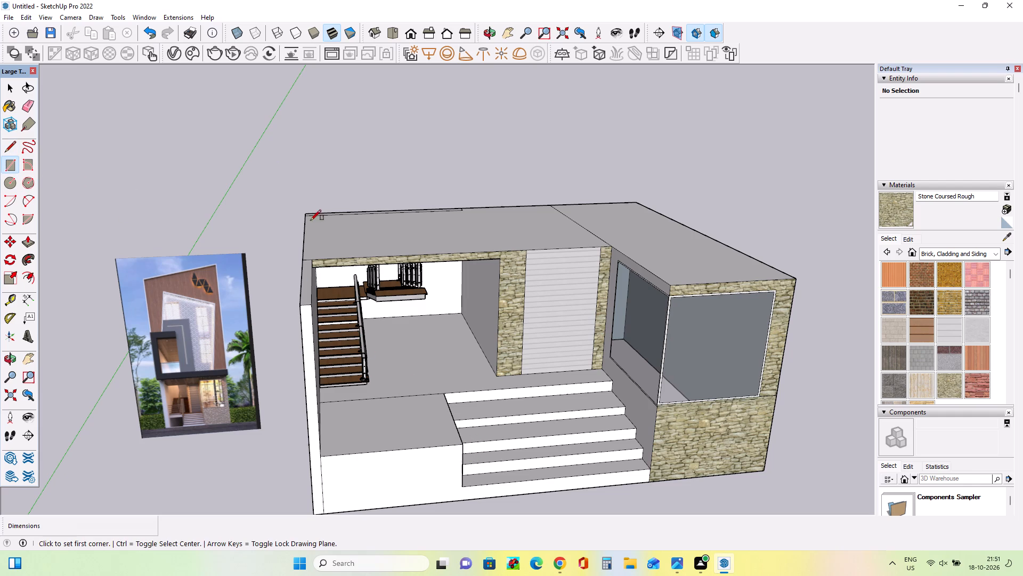
{"action": "left_click", "coordinate": [460, 449]}
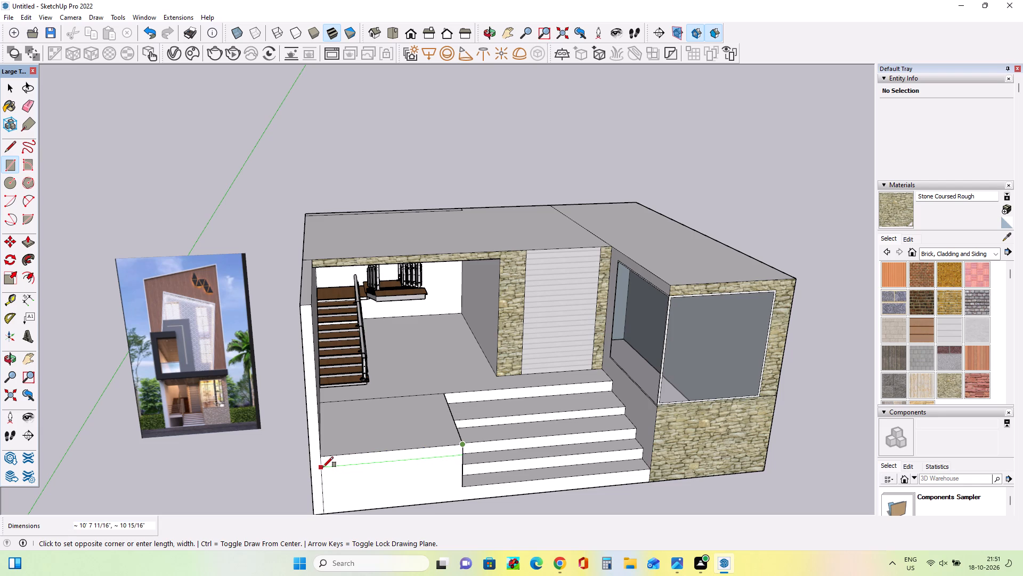
{"action": "left_click", "coordinate": [323, 467]}
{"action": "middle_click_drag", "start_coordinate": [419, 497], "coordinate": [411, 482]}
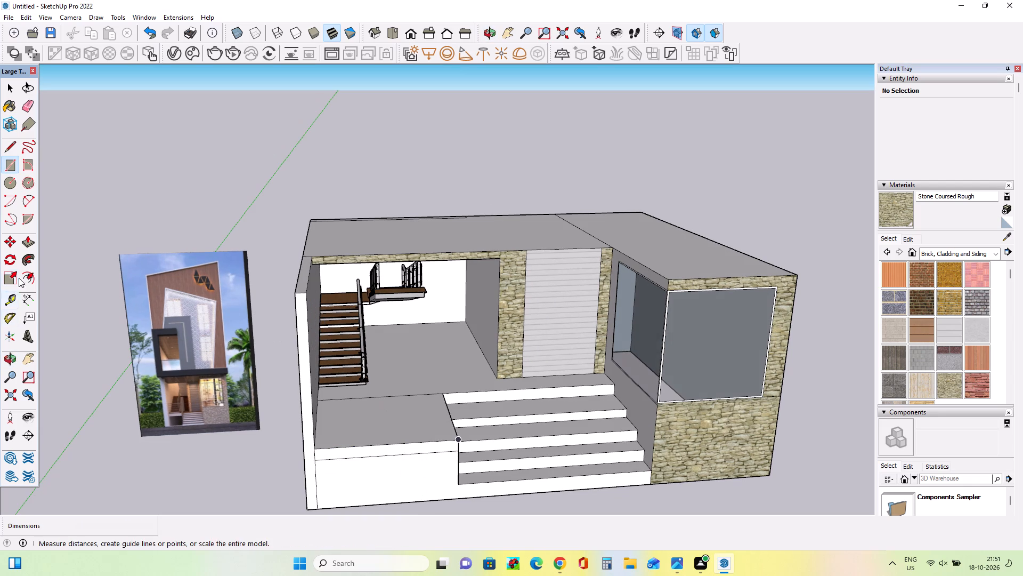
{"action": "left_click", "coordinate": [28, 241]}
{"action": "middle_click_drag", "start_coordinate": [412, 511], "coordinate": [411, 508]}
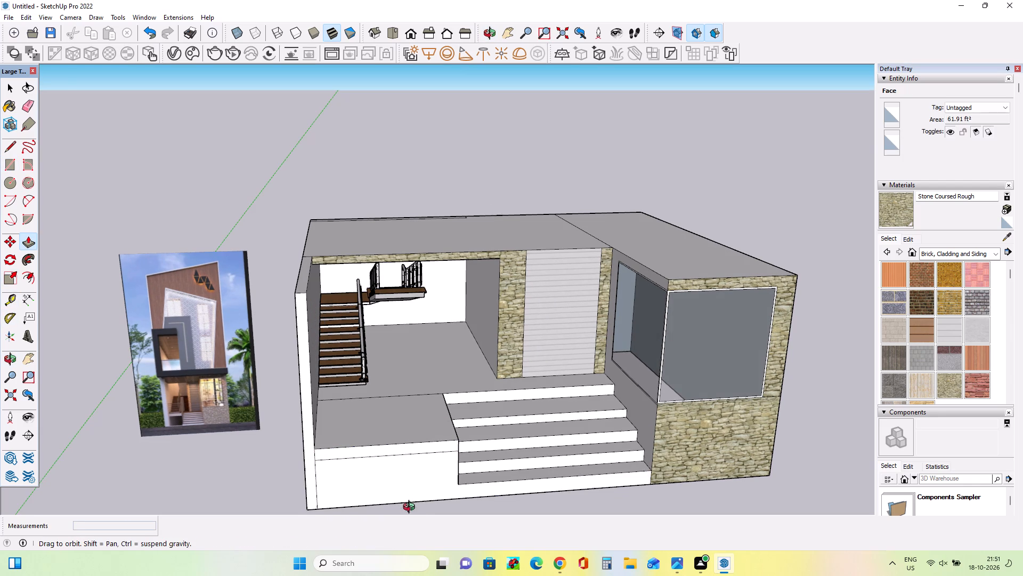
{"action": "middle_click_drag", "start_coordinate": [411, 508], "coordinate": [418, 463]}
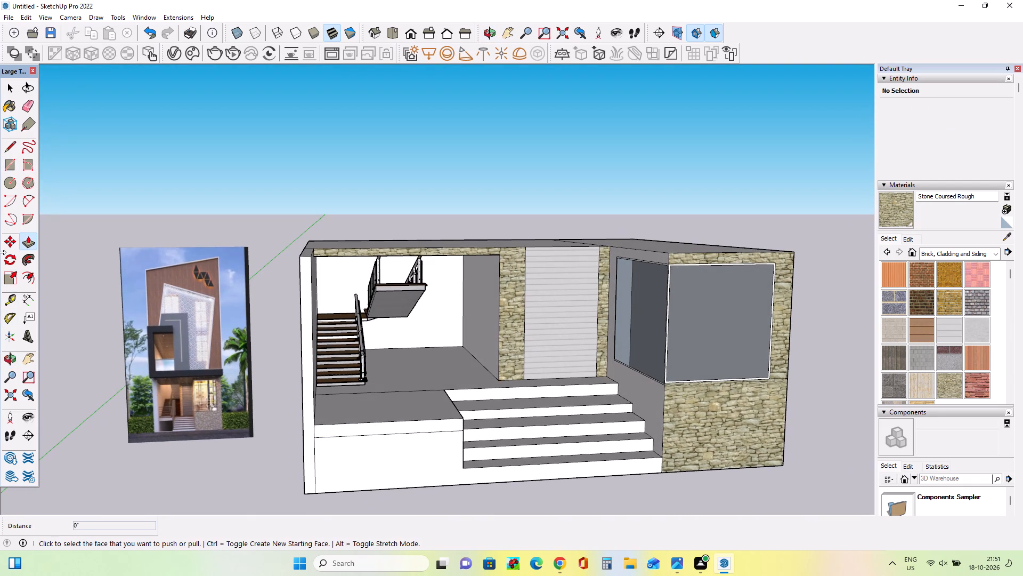
Draw a line about 25' 9" long just above the base of the front face, from the side wall to the stone wall.
{"action": "left_click", "coordinate": [10, 146]}
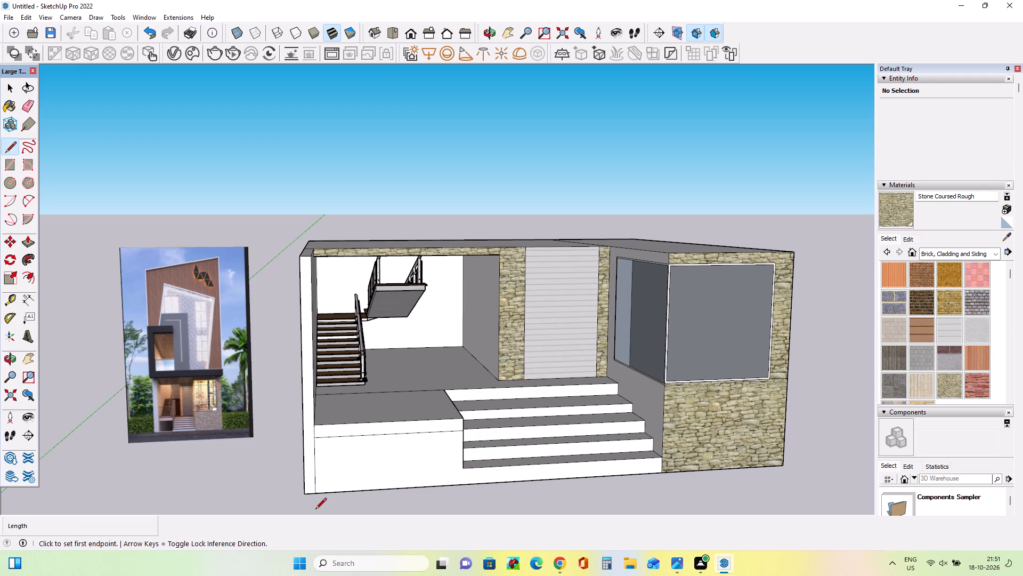
{"action": "scroll", "coordinate": [314, 509], "scroll_direction": "up", "scroll_amount": 2}
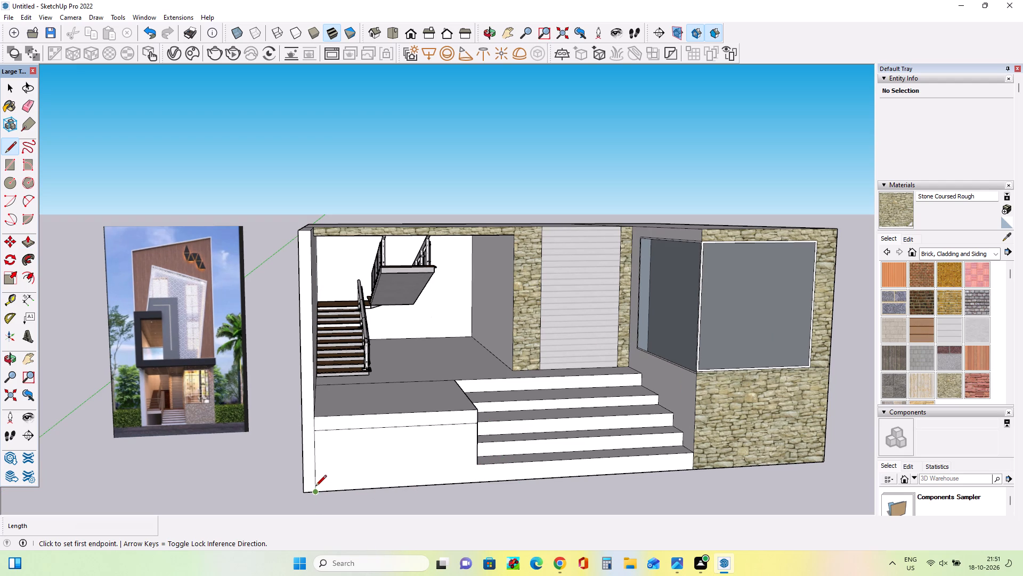
{"action": "left_click", "coordinate": [315, 485]}
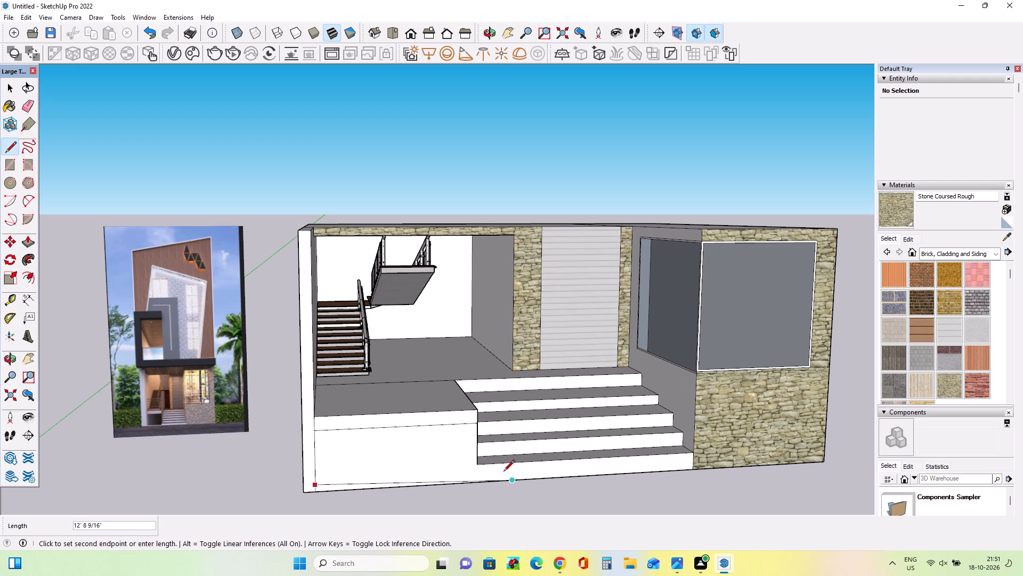
{"action": "left_click", "coordinate": [689, 462]}
{"action": "scroll", "coordinate": [649, 478], "scroll_direction": "up", "scroll_amount": 6}
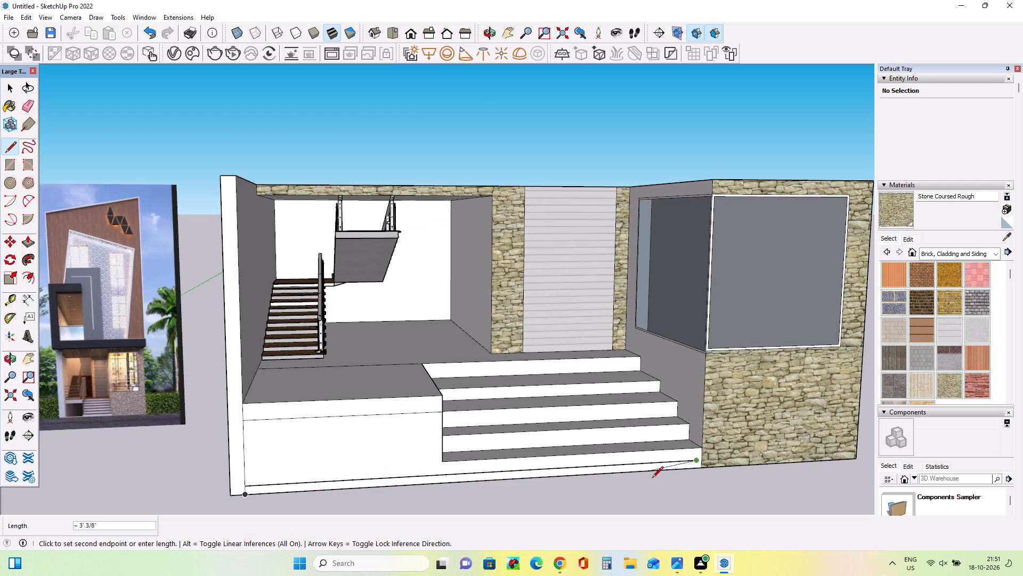
Draw a short line closing the gap between the lower front line's end and the stone wall's edge.
{"action": "scroll", "coordinate": [652, 478], "scroll_direction": "up", "scroll_amount": 1}
{"action": "middle_click_drag", "start_coordinate": [705, 484], "coordinate": [604, 483]}
{"action": "scroll", "coordinate": [646, 477], "scroll_direction": "up", "scroll_amount": 3}
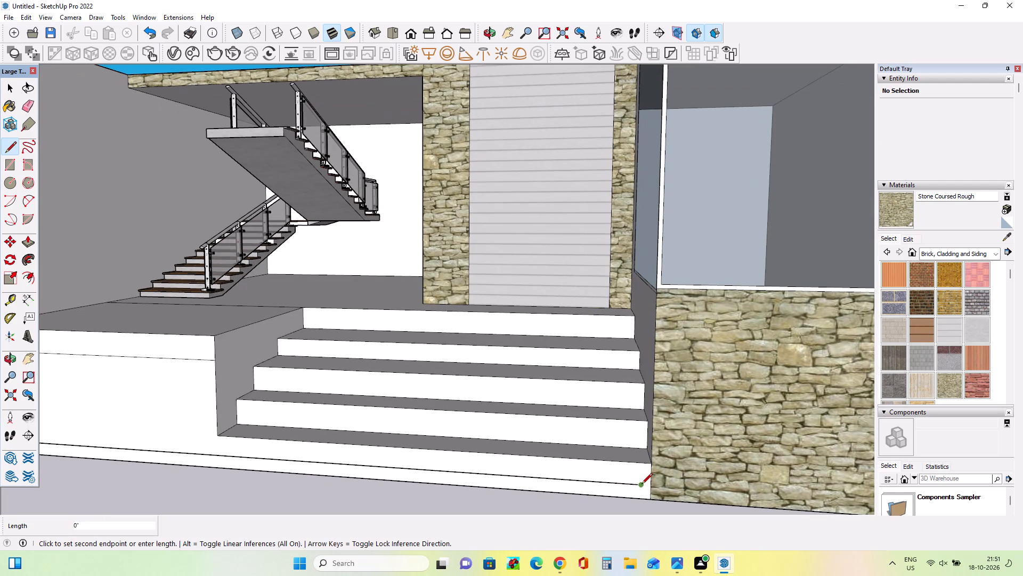
{"action": "left_click", "coordinate": [638, 486]}
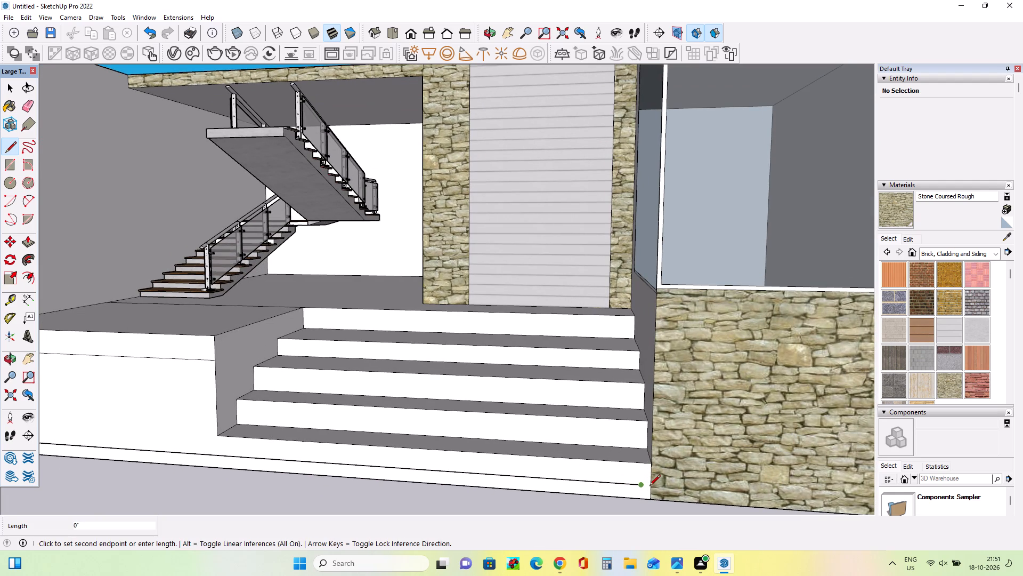
{"action": "left_click", "coordinate": [649, 486]}
Draw a short vertical line from the lowest step's inner corner down to the line just above the base.
{"action": "middle_click_drag", "start_coordinate": [645, 493], "coordinate": [818, 470]}
{"action": "scroll", "coordinate": [820, 470], "scroll_direction": "down", "scroll_amount": 3}
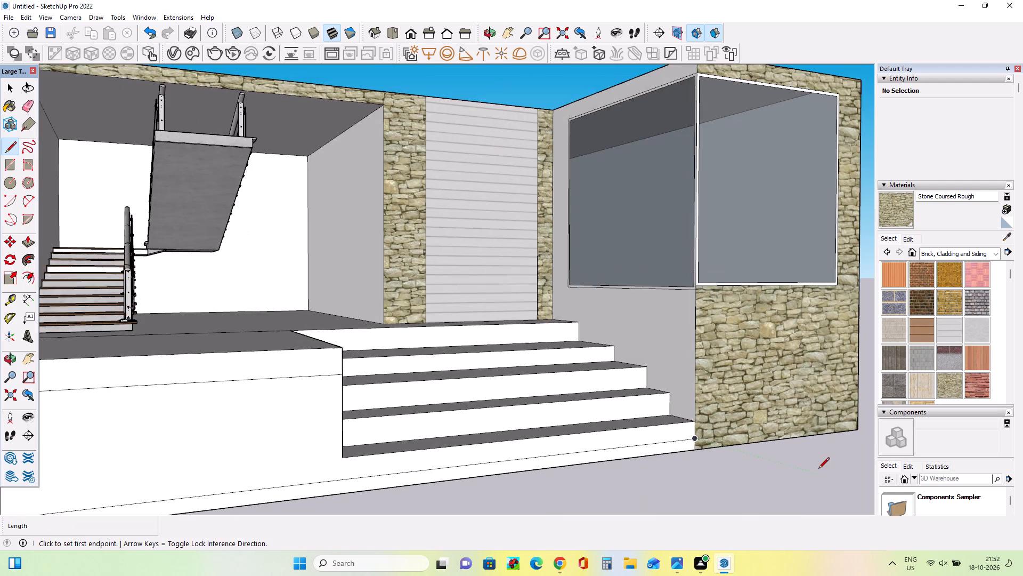
{"action": "scroll", "coordinate": [818, 469], "scroll_direction": "down", "scroll_amount": 6}
{"action": "scroll", "coordinate": [773, 466], "scroll_direction": "down", "scroll_amount": 7}
{"action": "middle_click_drag", "start_coordinate": [773, 466], "coordinate": [640, 490]}
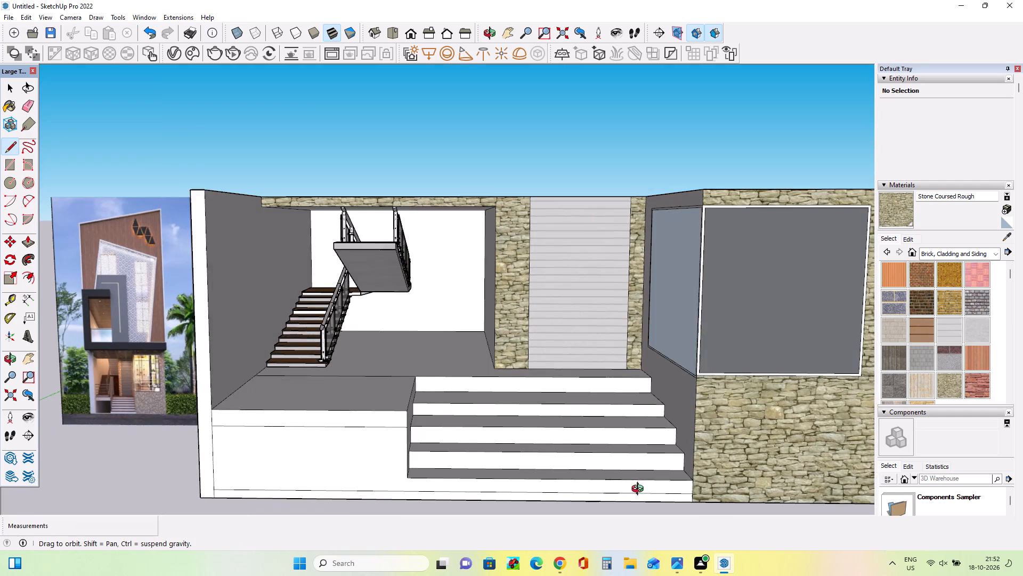
{"action": "middle_click_drag", "start_coordinate": [640, 490], "coordinate": [661, 479]}
{"action": "left_click", "coordinate": [418, 472]}
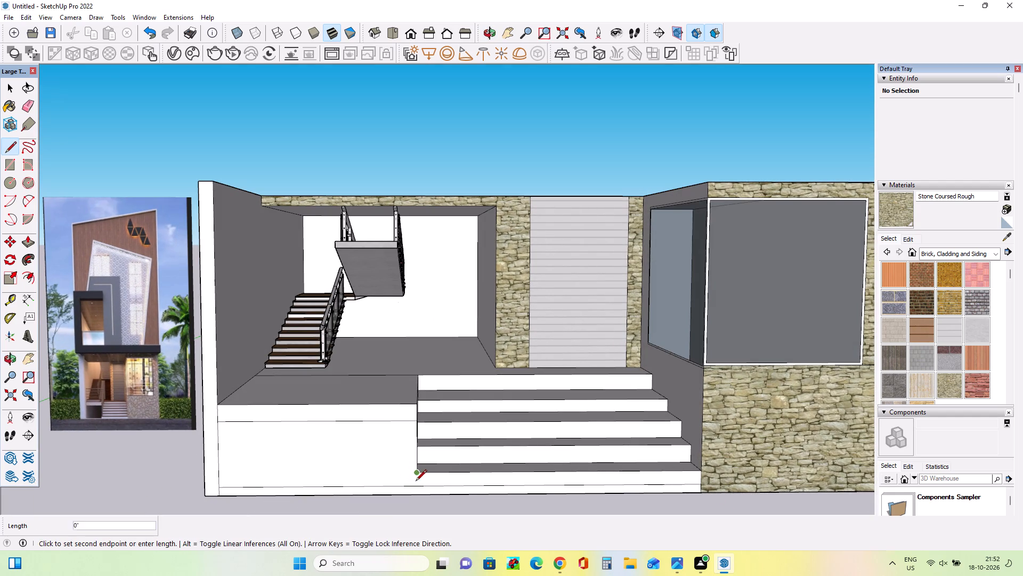
{"action": "left_click", "coordinate": [419, 491]}
Push the front panel below the platform's top band inward, about 1' 4" in one of the repeated pushes.
{"action": "middle_click_drag", "start_coordinate": [470, 508], "coordinate": [501, 515]}
{"action": "left_click", "coordinate": [26, 245]}
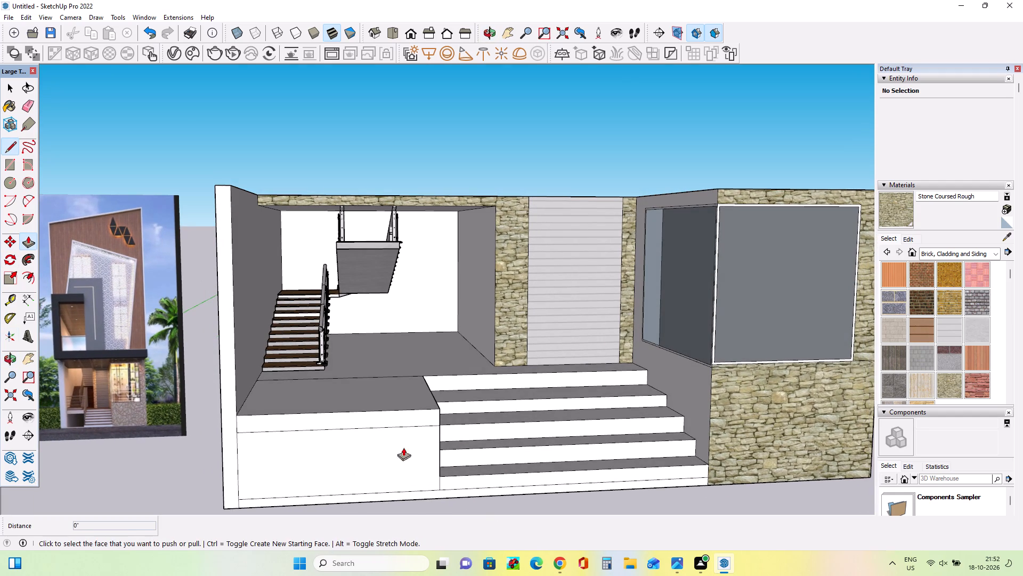
{"action": "left_click", "coordinate": [387, 446]}
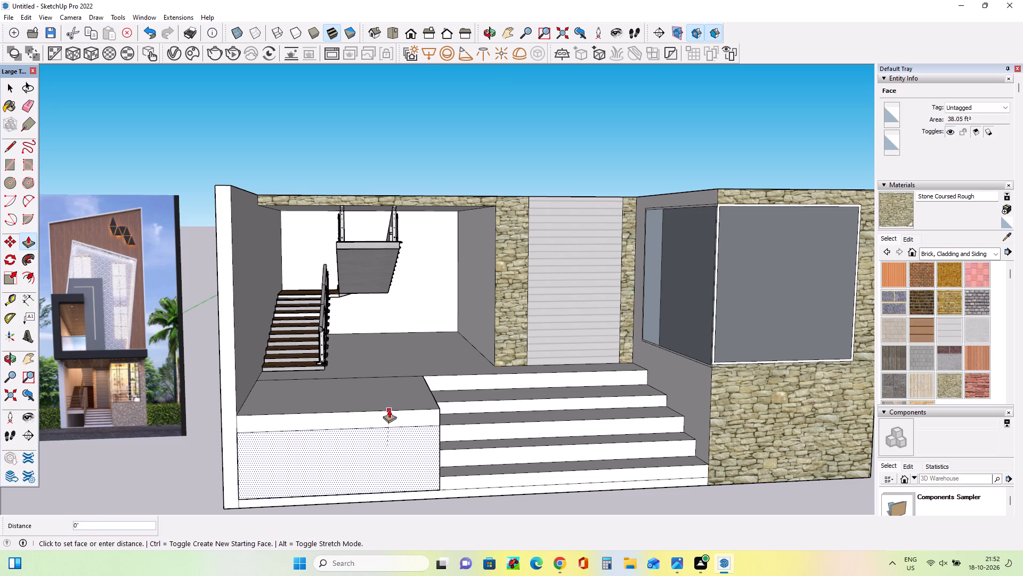
{"action": "left_click", "coordinate": [395, 443]}
{"action": "left_click", "coordinate": [397, 459]}
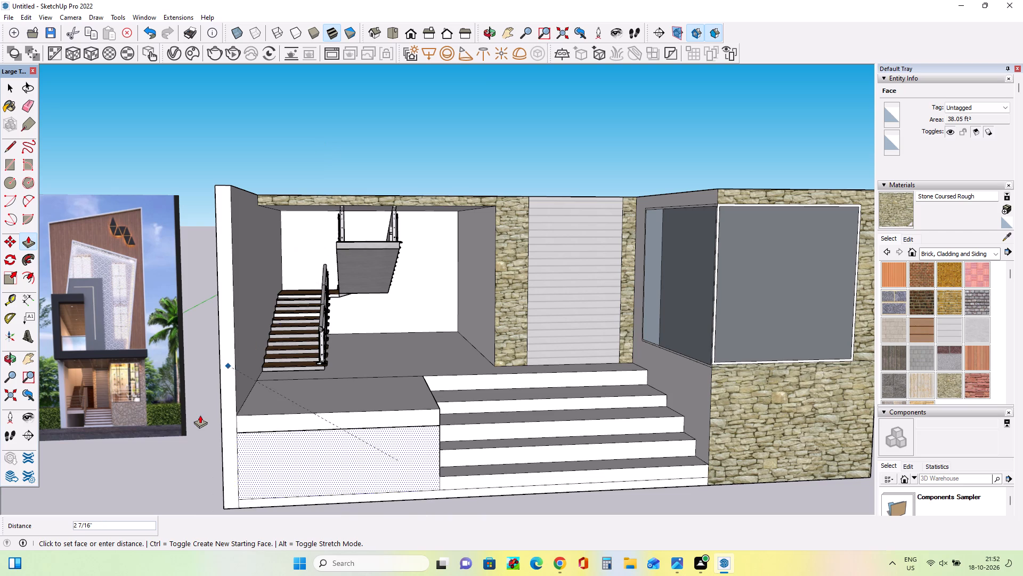
{"action": "left_click", "coordinate": [268, 315]}
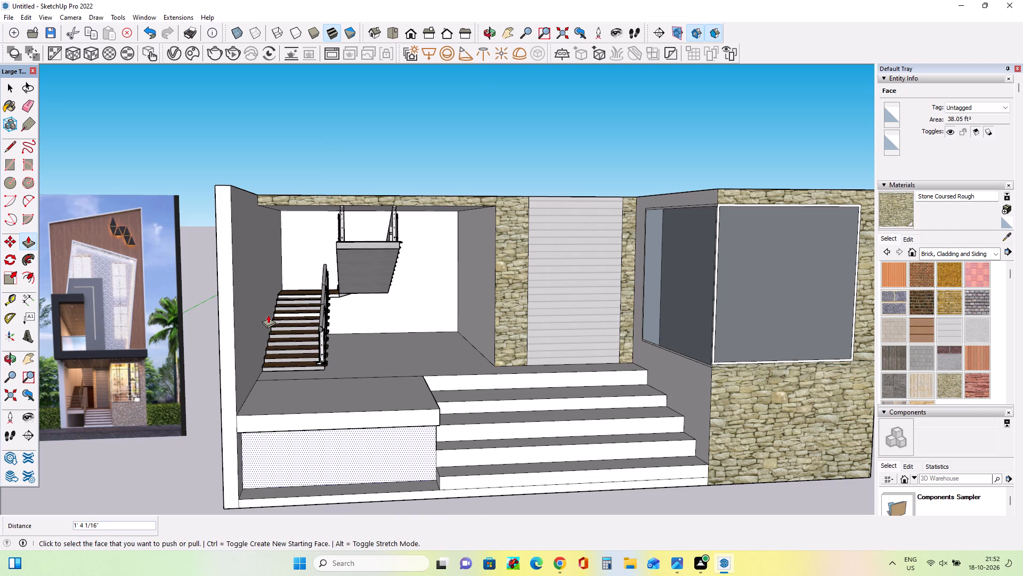
{"action": "left_click", "coordinate": [282, 458]}
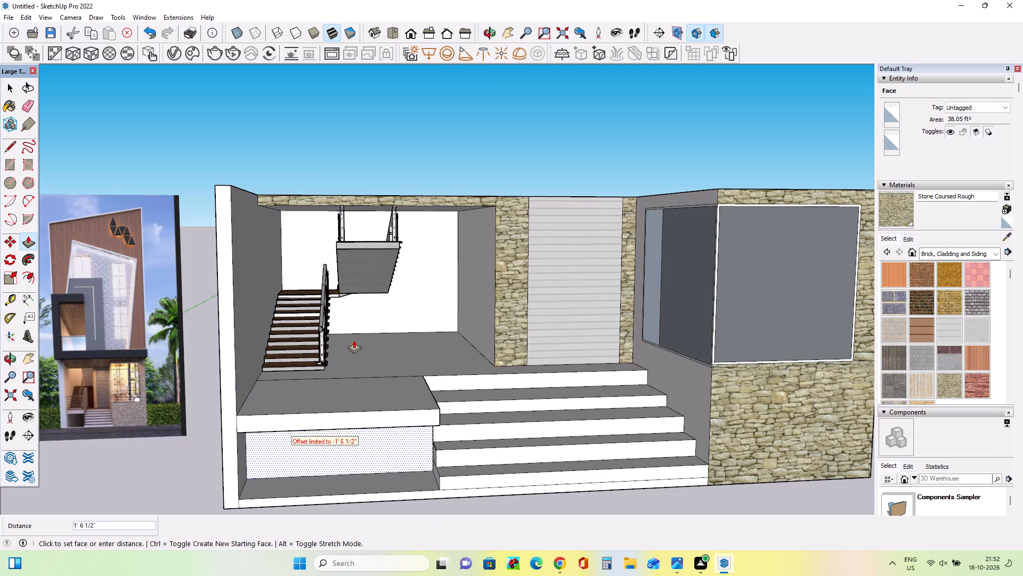
{"action": "left_click", "coordinate": [355, 339]}
{"action": "left_click", "coordinate": [350, 468]}
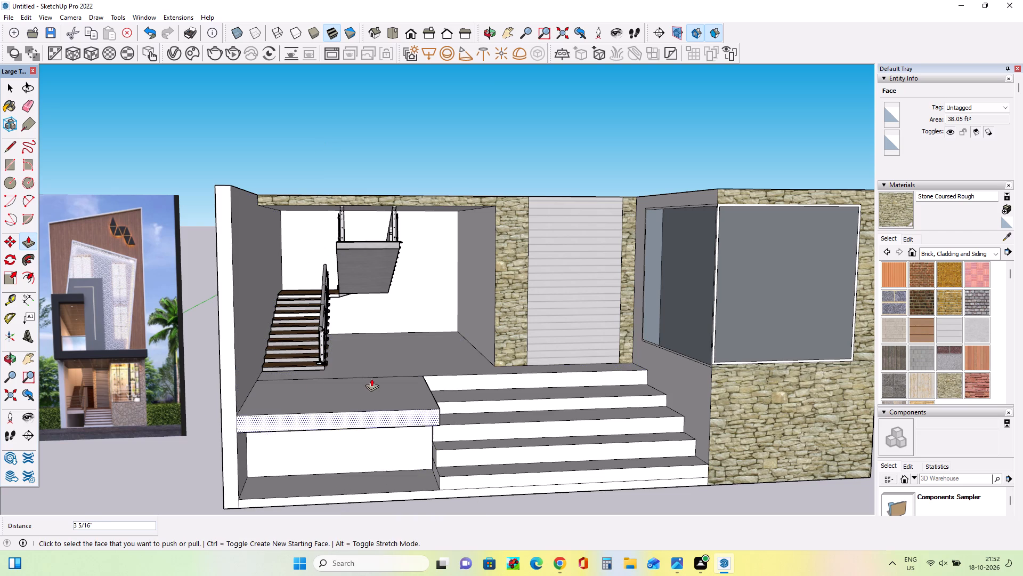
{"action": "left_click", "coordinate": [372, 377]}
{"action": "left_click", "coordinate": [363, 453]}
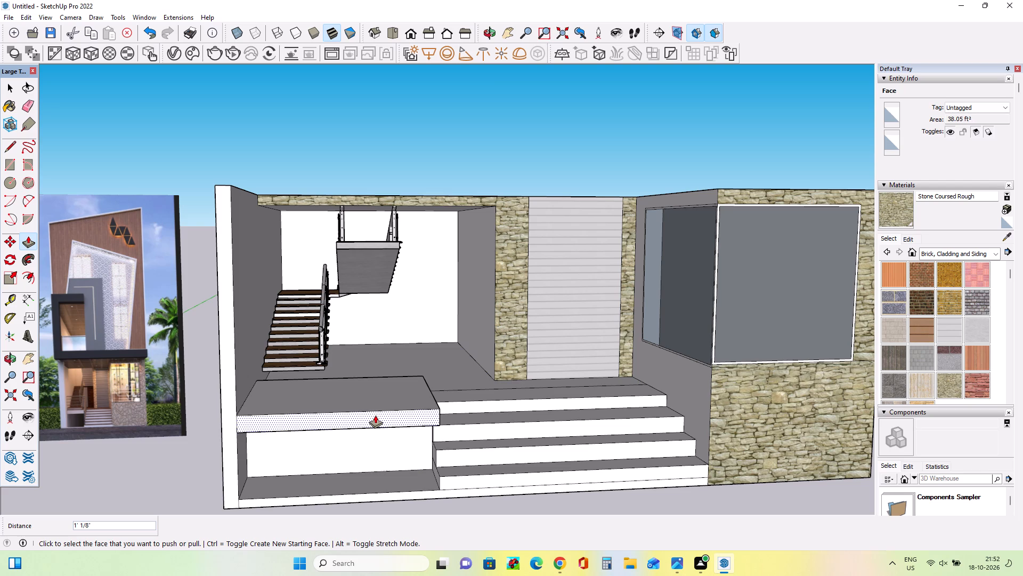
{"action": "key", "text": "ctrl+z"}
Push the recessed panel farther back beneath the floor slab, finishing with a push of about 19' 3".
{"action": "left_click", "coordinate": [364, 469]}
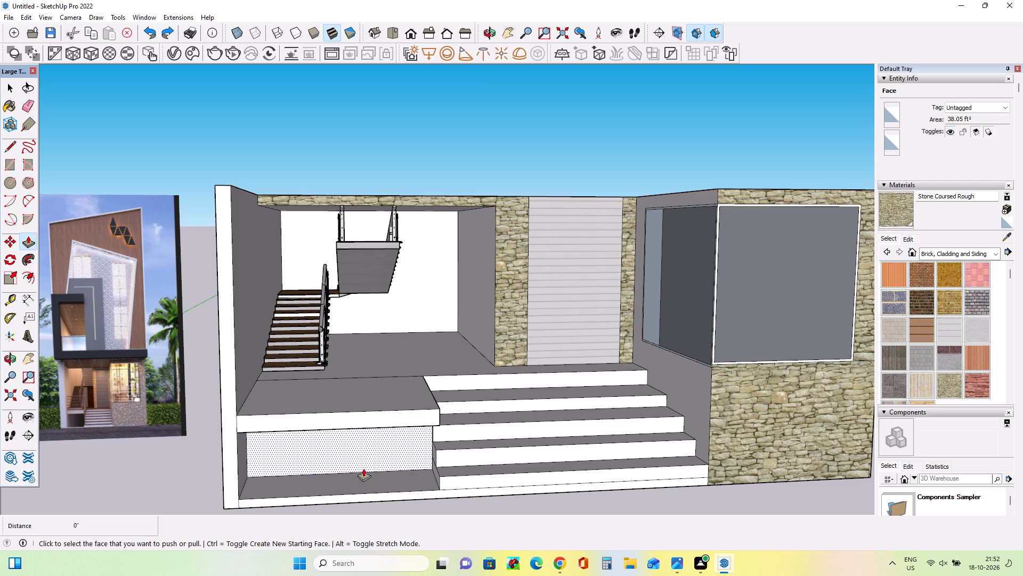
{"action": "left_click", "coordinate": [374, 433]}
{"action": "left_click", "coordinate": [373, 441]}
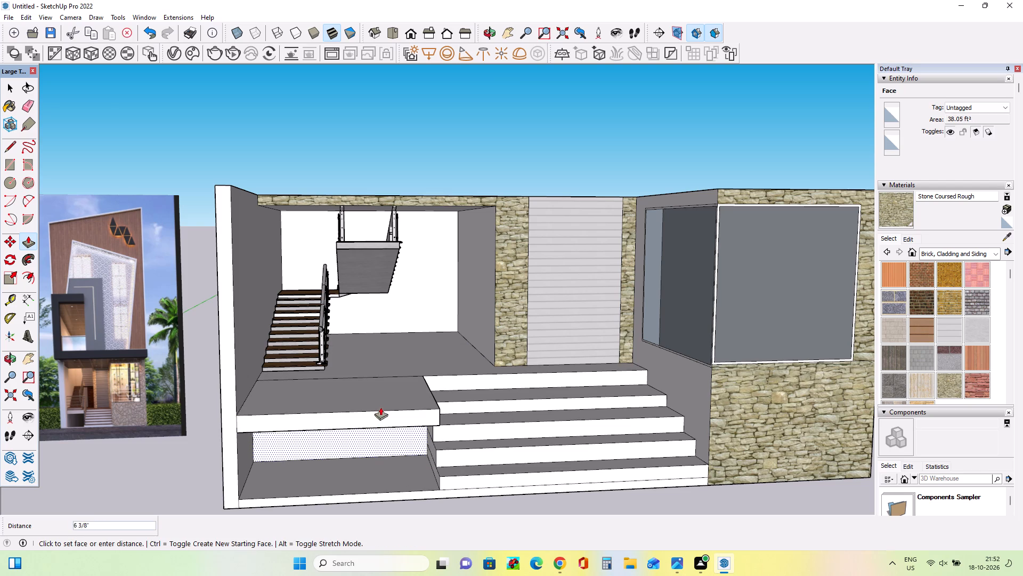
{"action": "left_click", "coordinate": [386, 388]}
{"action": "middle_click_drag", "start_coordinate": [320, 449], "coordinate": [330, 378]}
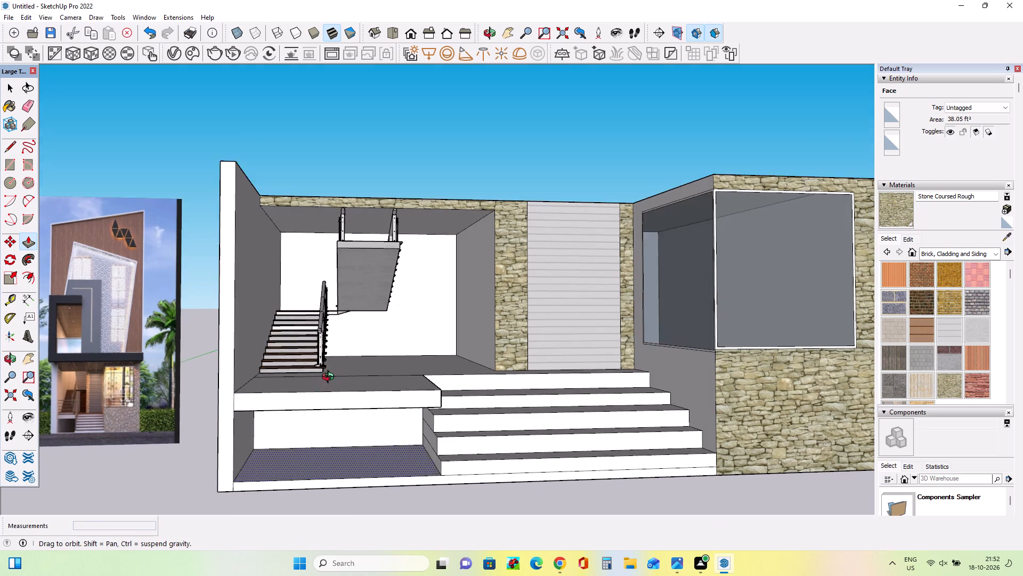
{"action": "middle_click_drag", "start_coordinate": [330, 378], "coordinate": [331, 378]}
{"action": "left_click", "coordinate": [350, 417]}
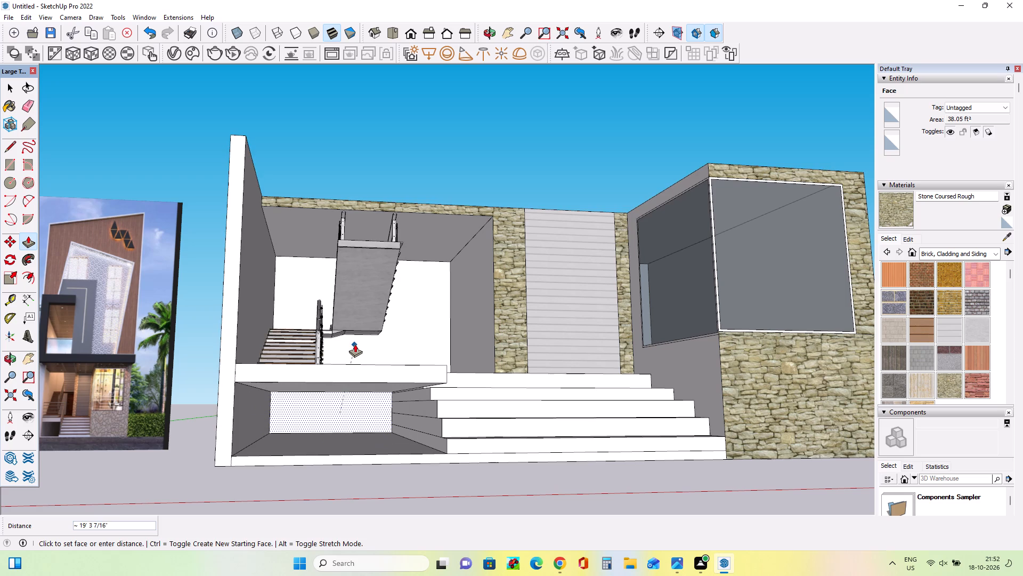
{"action": "left_click", "coordinate": [355, 344]}
Draw a rectangle about 10' 1" by 4' 6" closing the steps' open side, from the lower front corner to the top step's inner corner.
{"action": "middle_click_drag", "start_coordinate": [408, 422], "coordinate": [375, 466]}
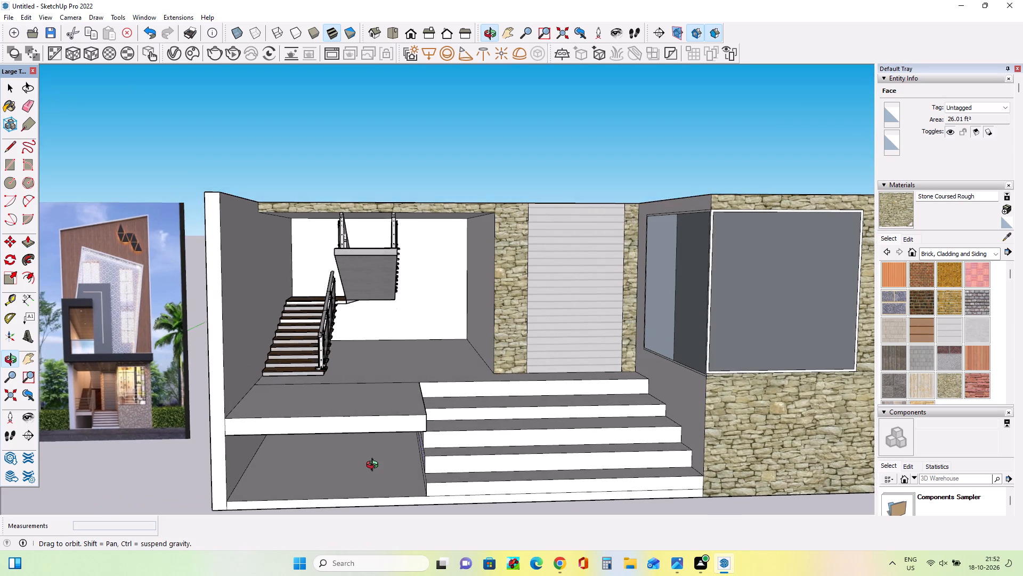
{"action": "middle_click_drag", "start_coordinate": [375, 466], "coordinate": [374, 466]}
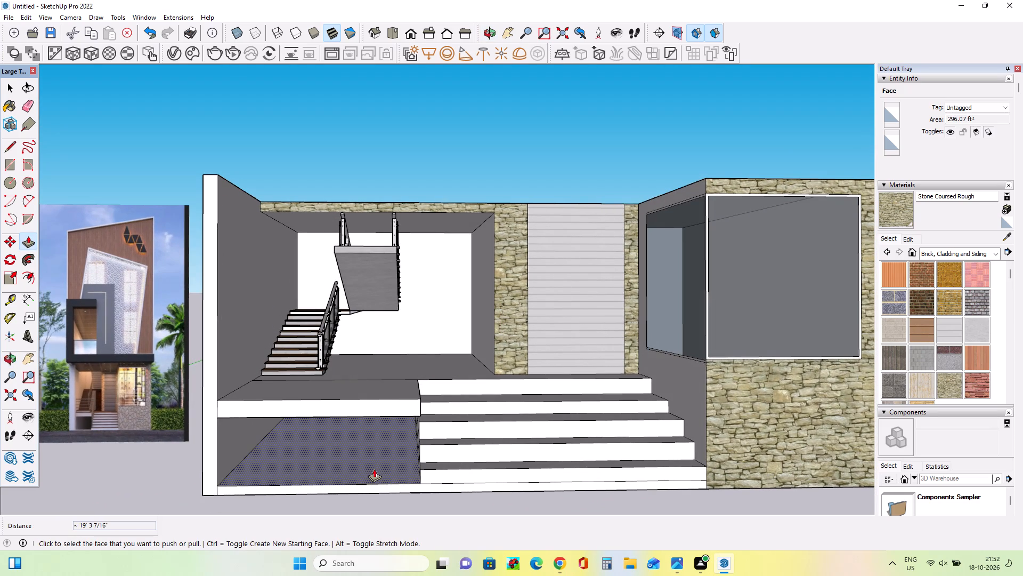
{"action": "middle_click_drag", "start_coordinate": [374, 469], "coordinate": [380, 472]}
{"action": "middle_click_drag", "start_coordinate": [384, 470], "coordinate": [247, 502]}
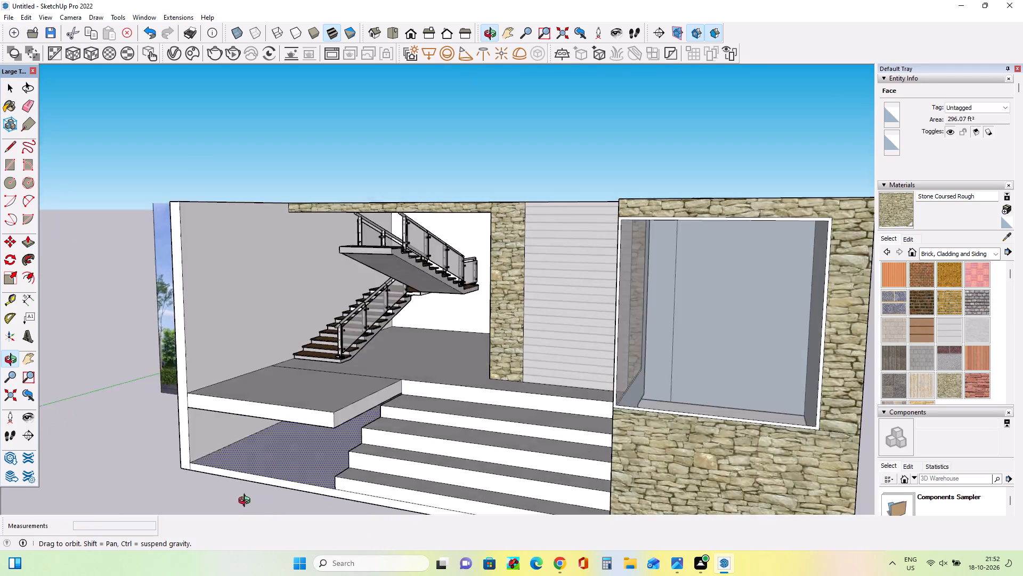
{"action": "middle_click_drag", "start_coordinate": [247, 502], "coordinate": [391, 503]}
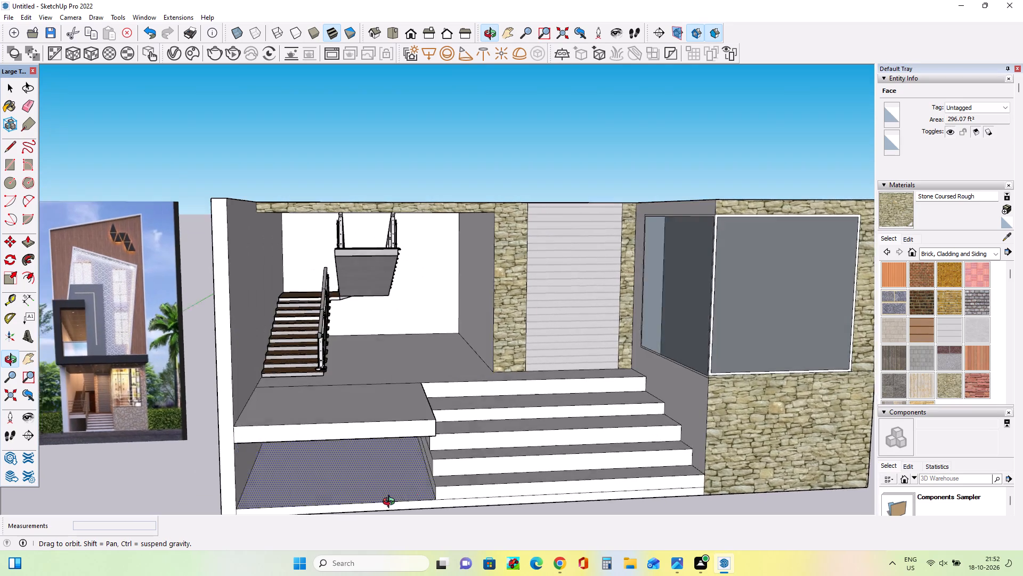
{"action": "middle_click_drag", "start_coordinate": [391, 503], "coordinate": [321, 484]}
{"action": "middle_click_drag", "start_coordinate": [335, 484], "coordinate": [477, 476]}
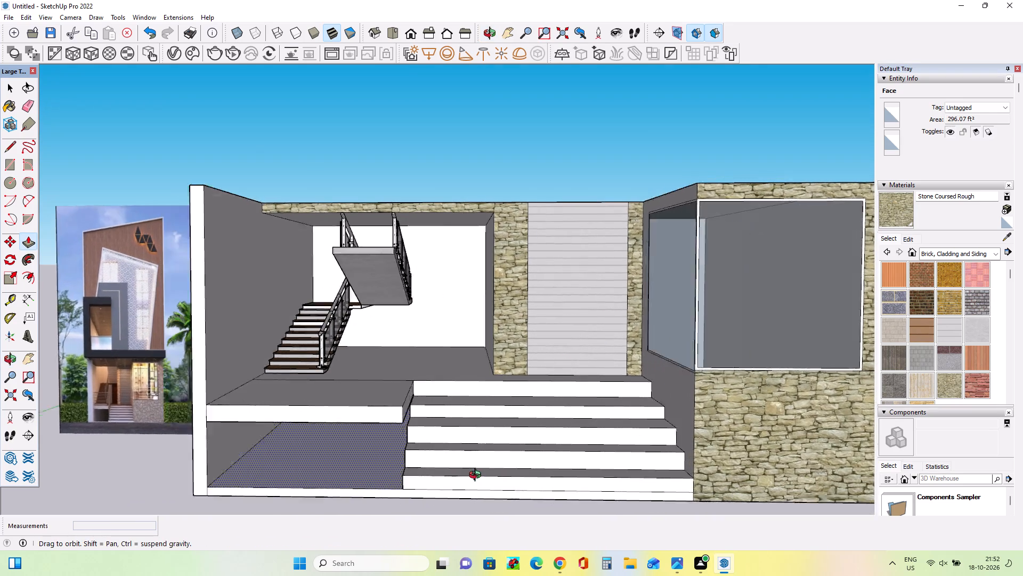
{"action": "middle_click_drag", "start_coordinate": [477, 476], "coordinate": [499, 451]}
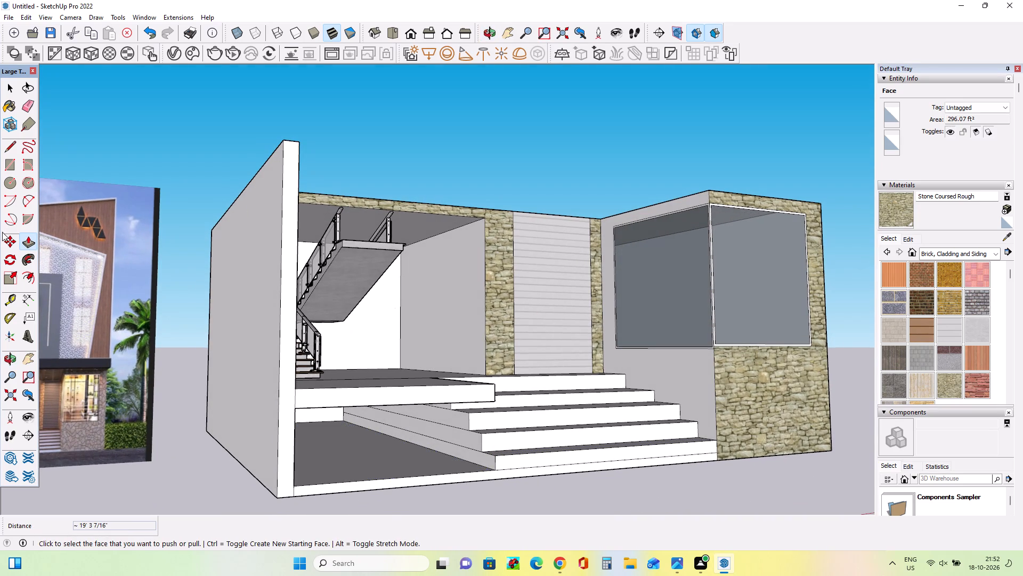
{"action": "left_click", "coordinate": [10, 168]}
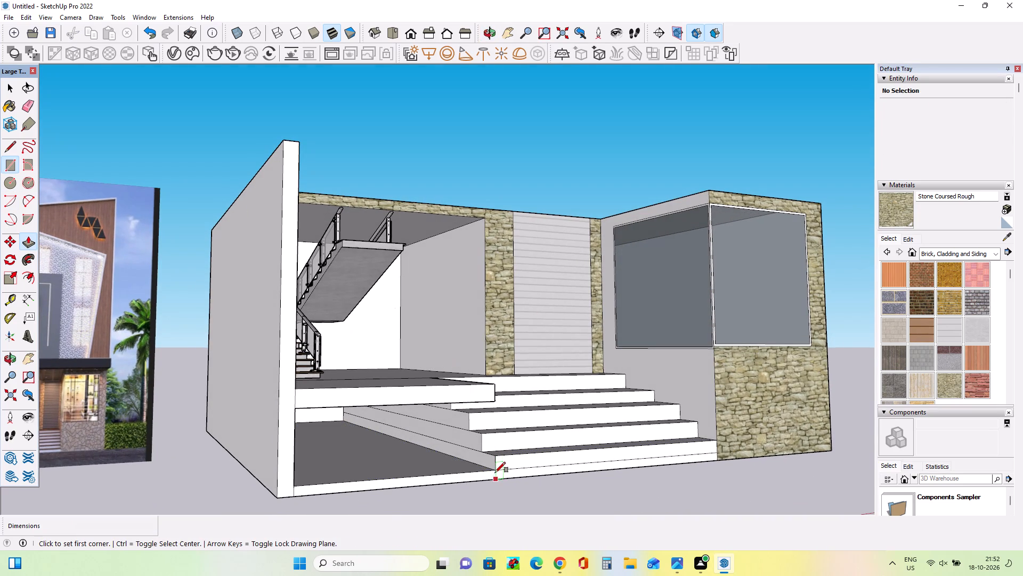
{"action": "left_click", "coordinate": [496, 470]}
{"action": "middle_click_drag", "start_coordinate": [464, 374], "coordinate": [321, 413]}
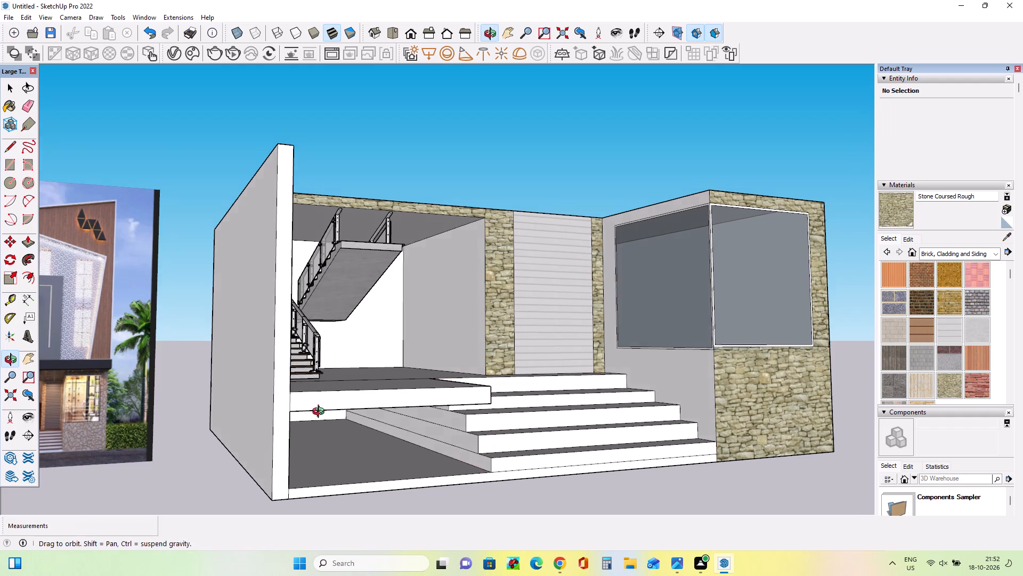
{"action": "middle_click_drag", "start_coordinate": [321, 413], "coordinate": [259, 427]}
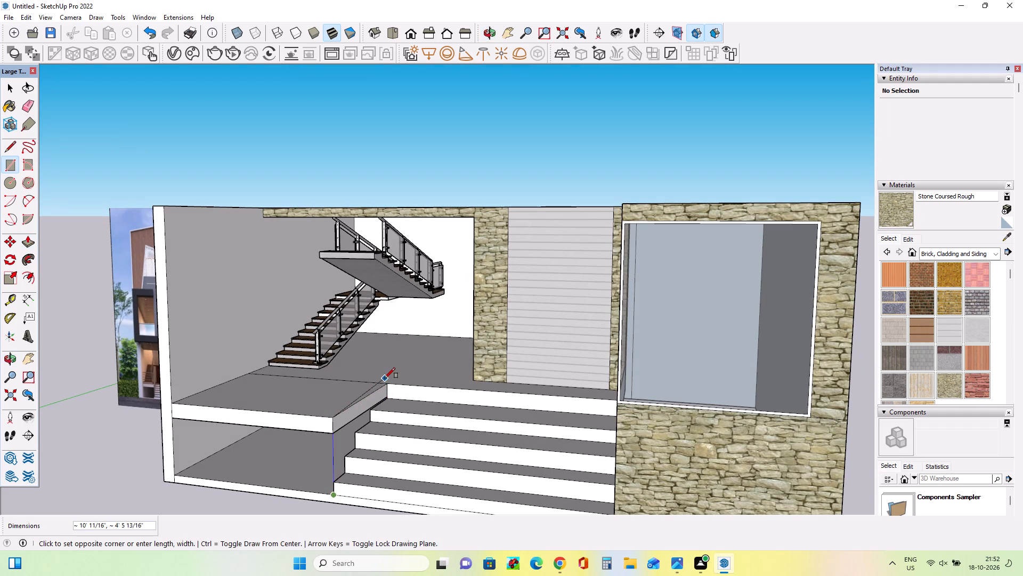
{"action": "left_click", "coordinate": [386, 382]}
Delete the front face covering the recess beneath the platform's top band.
{"action": "middle_click_drag", "start_coordinate": [370, 467], "coordinate": [440, 469]}
{"action": "left_click", "coordinate": [10, 89]}
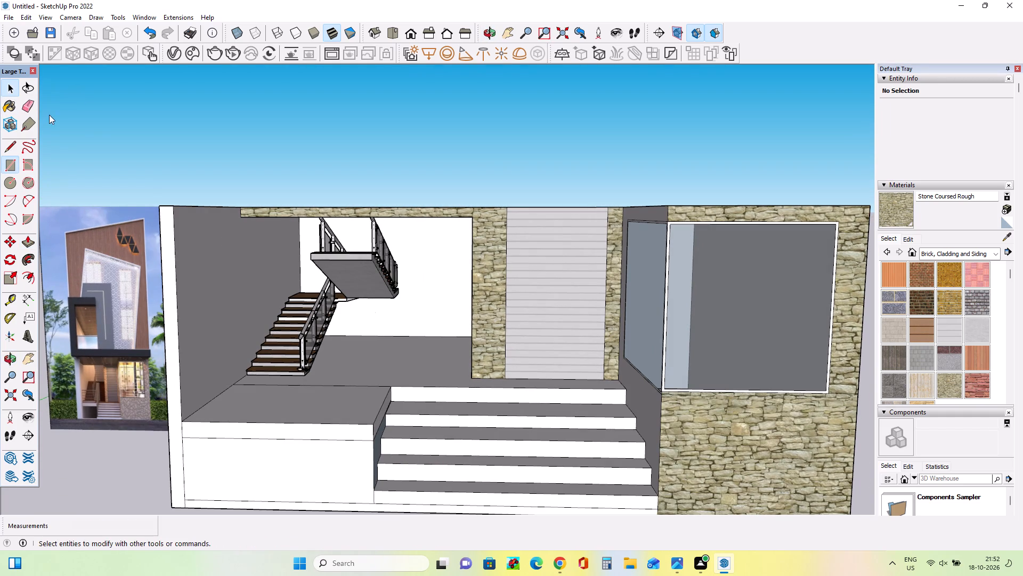
{"action": "left_click", "coordinate": [299, 458]}
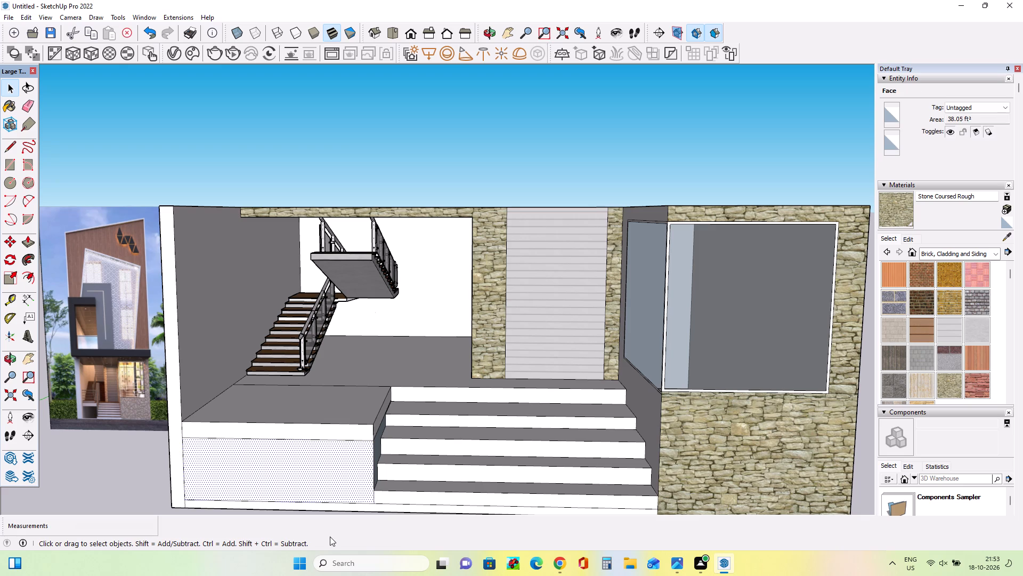
{"action": "key", "text": "Delete"}
Examine the open recess beneath the platform, the entrance steps and the whole ground floor from several angles.
{"action": "middle_click_drag", "start_coordinate": [347, 522], "coordinate": [473, 540]}
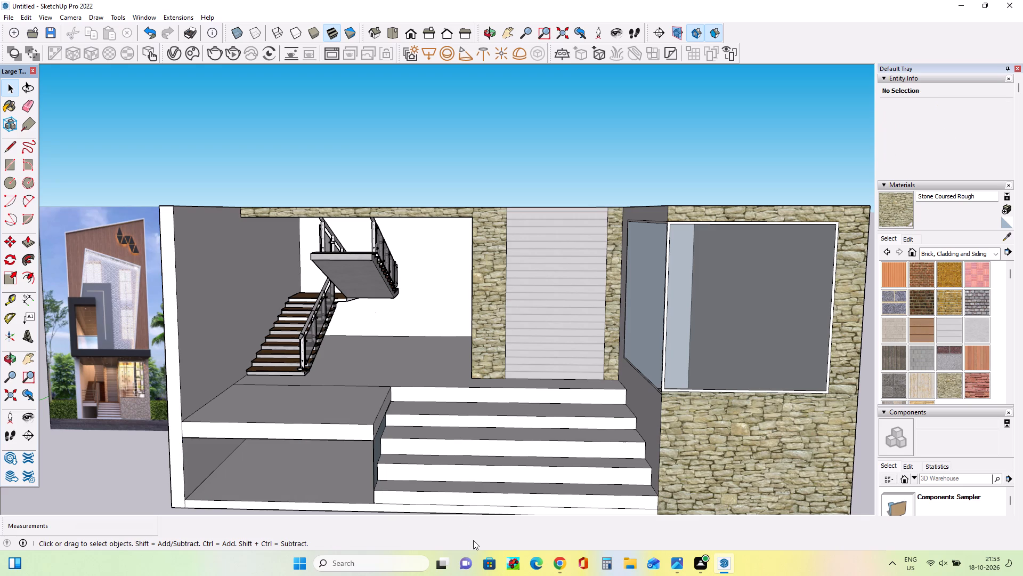
{"action": "middle_click_drag", "start_coordinate": [473, 540], "coordinate": [471, 541]}
{"action": "middle_click_drag", "start_coordinate": [379, 500], "coordinate": [403, 499]}
{"action": "middle_click_drag", "start_coordinate": [408, 497], "coordinate": [438, 415]}
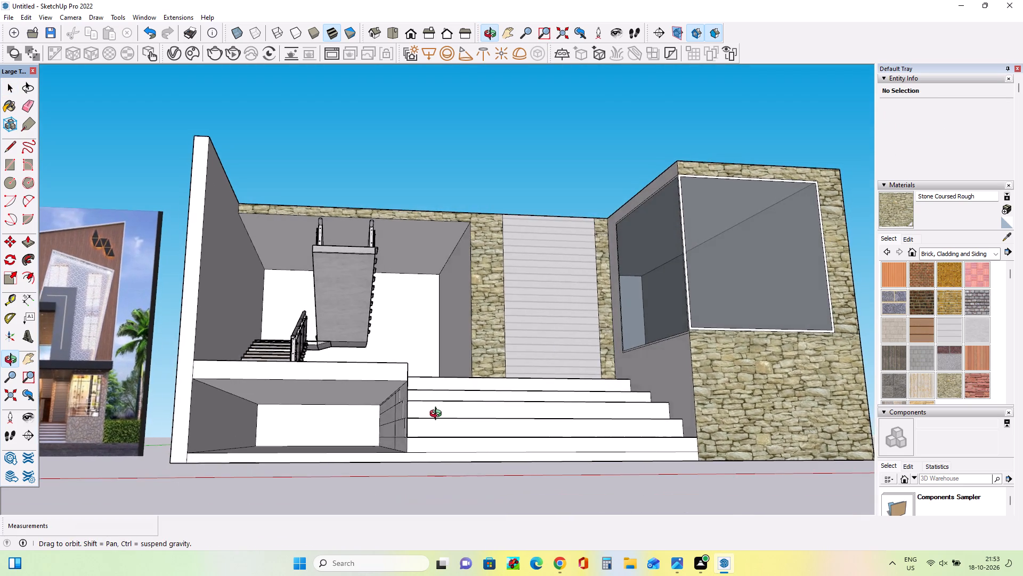
{"action": "middle_click_drag", "start_coordinate": [438, 415], "coordinate": [424, 467]}
{"action": "scroll", "coordinate": [424, 467], "scroll_direction": "down", "scroll_amount": 2}
{"action": "middle_click_drag", "start_coordinate": [425, 468], "coordinate": [428, 480]}
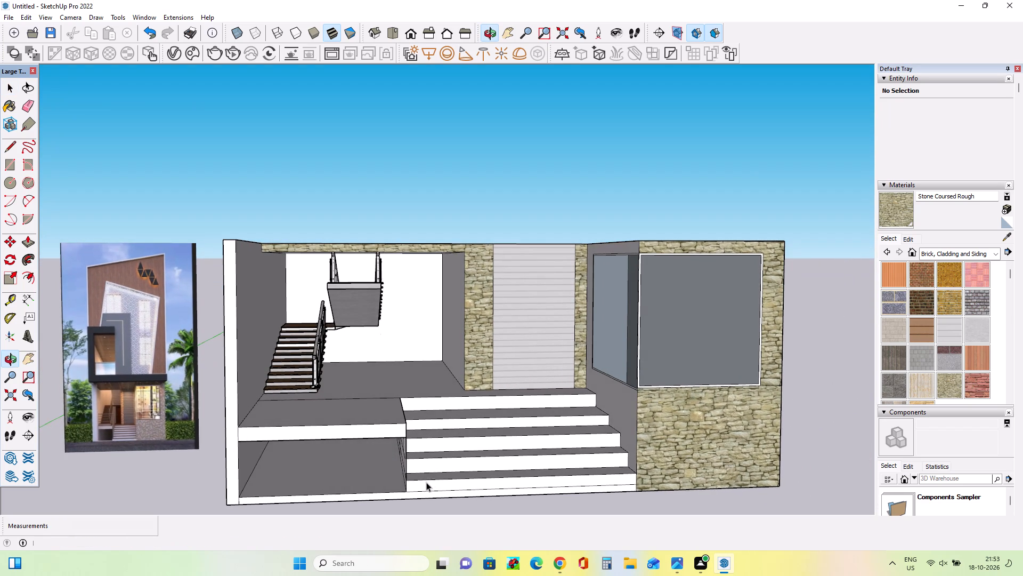
{"action": "scroll", "coordinate": [436, 451], "scroll_direction": "down", "scroll_amount": 2}
{"action": "middle_click_drag", "start_coordinate": [493, 481], "coordinate": [430, 489]}
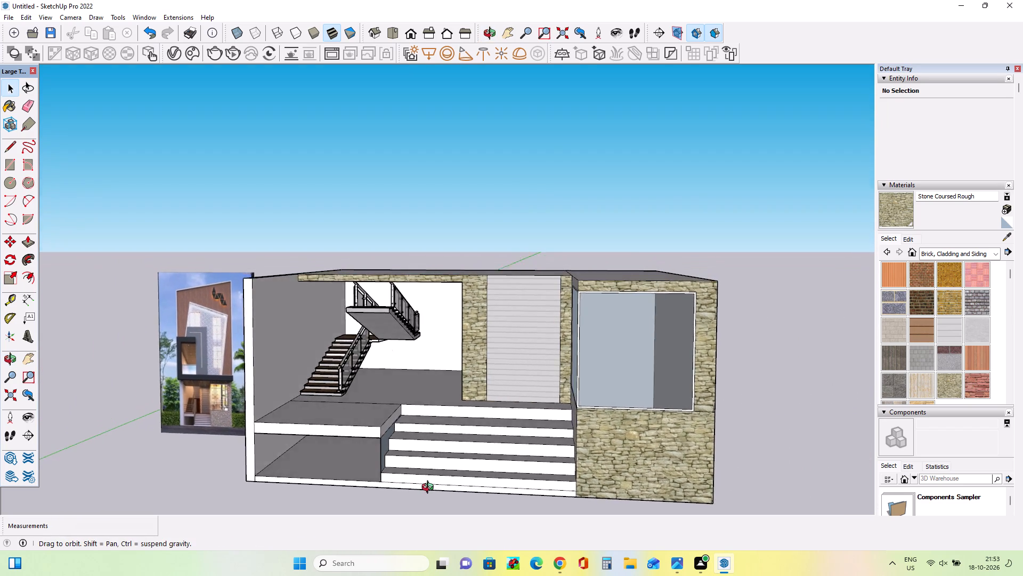
{"action": "middle_click_drag", "start_coordinate": [430, 489], "coordinate": [458, 499]}
{"action": "scroll", "coordinate": [458, 499], "scroll_direction": "down", "scroll_amount": 2}
{"action": "middle_click_drag", "start_coordinate": [476, 497], "coordinate": [441, 490]}
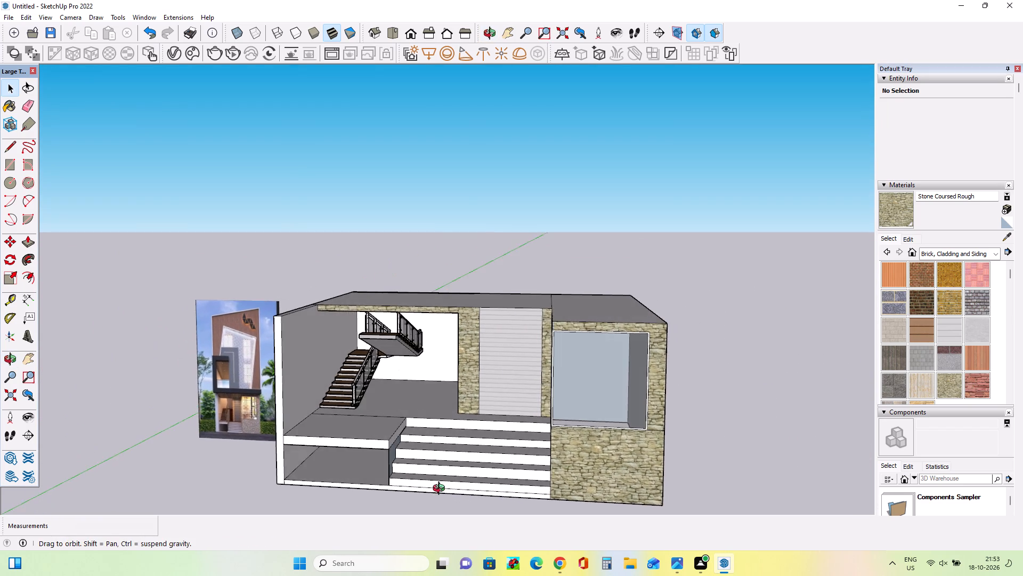
{"action": "middle_click_drag", "start_coordinate": [441, 490], "coordinate": [450, 492]}
Move the staircase about 2' 6" away from the side wall, parallel to the front, toward the entrance steps.
{"action": "scroll", "coordinate": [384, 405], "scroll_direction": "up", "scroll_amount": 4}
{"action": "middle_click_drag", "start_coordinate": [380, 428], "coordinate": [392, 434]}
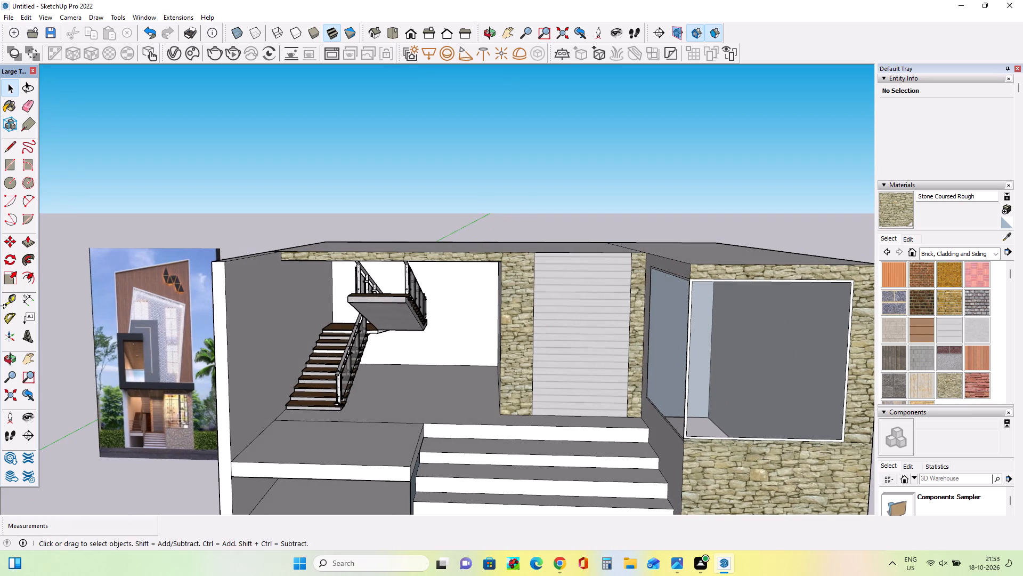
{"action": "left_click", "coordinate": [6, 85]}
{"action": "left_click", "coordinate": [343, 329]}
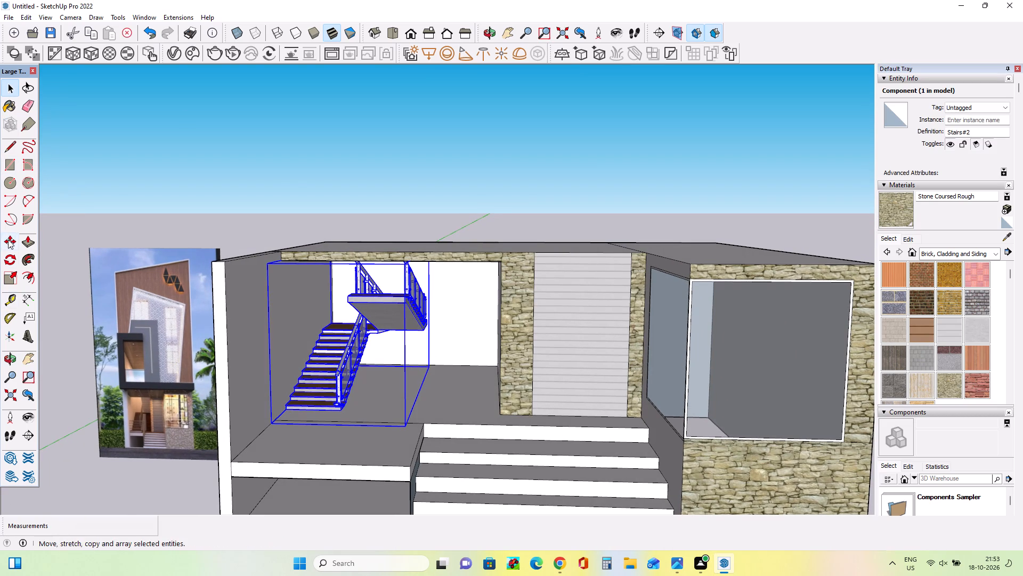
{"action": "left_click", "coordinate": [8, 239]}
{"action": "left_click", "coordinate": [404, 421]}
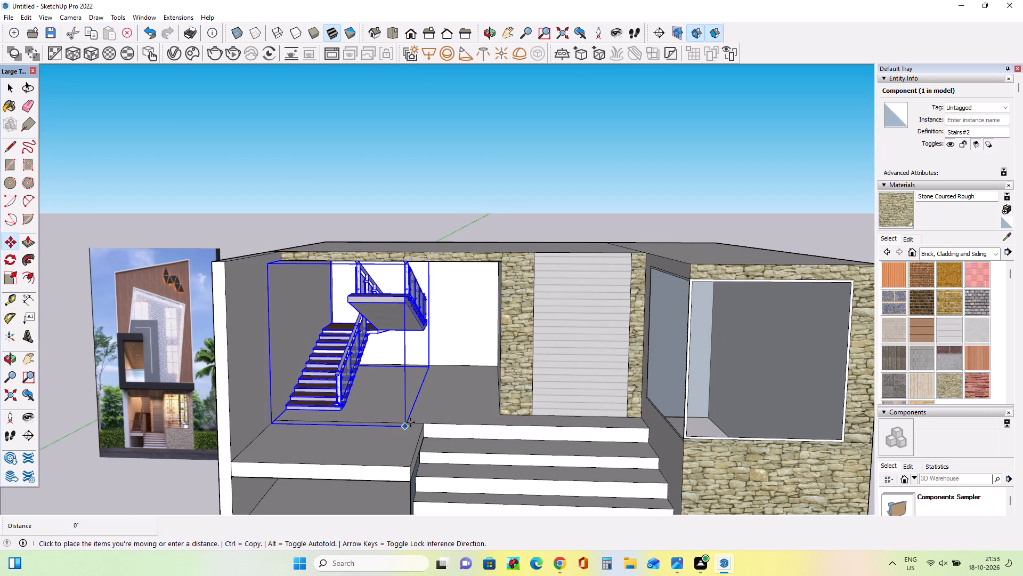
{"action": "key", "text": "End"}
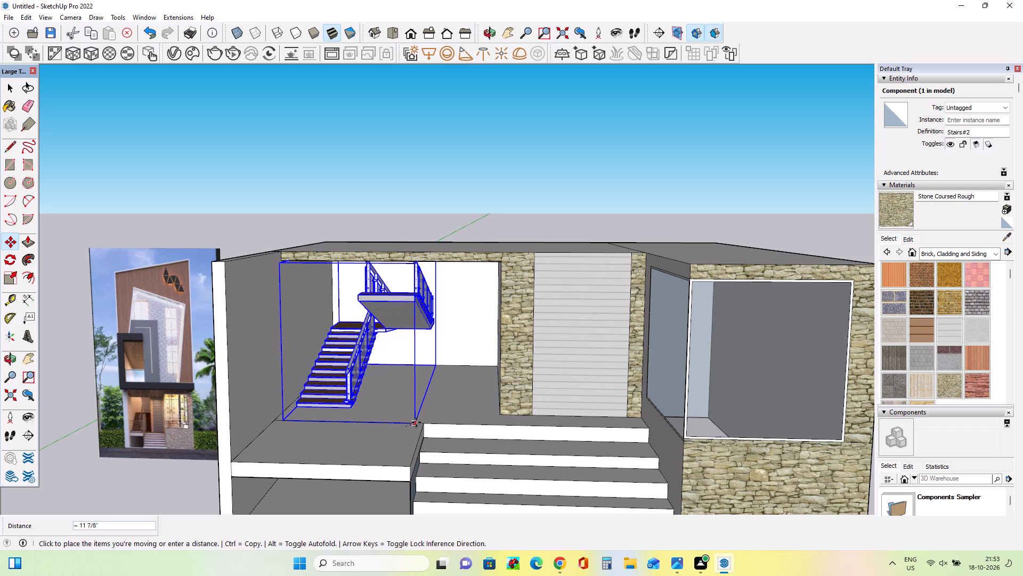
{"action": "key", "text": "End"}
{"action": "key", "text": "End"}
{"action": "key", "text": "End"}
{"action": "key", "text": "End"}
{"action": "key", "text": "End"}
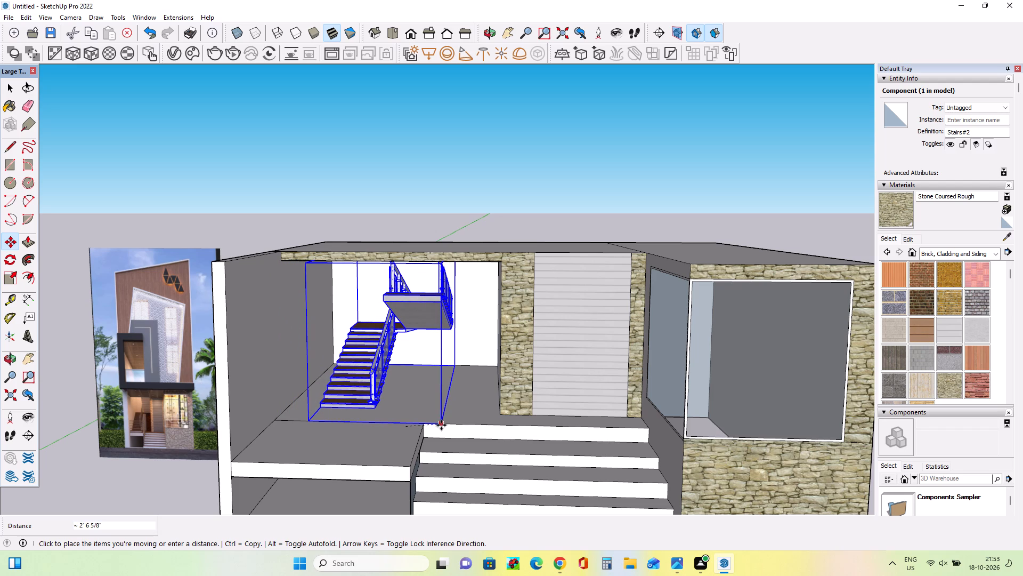
{"action": "left_click", "coordinate": [439, 424]}
{"action": "middle_click_drag", "start_coordinate": [396, 443], "coordinate": [419, 446]}
Pull the side wall's inner face about 2' 4" toward the staircase and push its outer face inward about 2 11/16".
{"action": "left_click", "coordinate": [20, 244]}
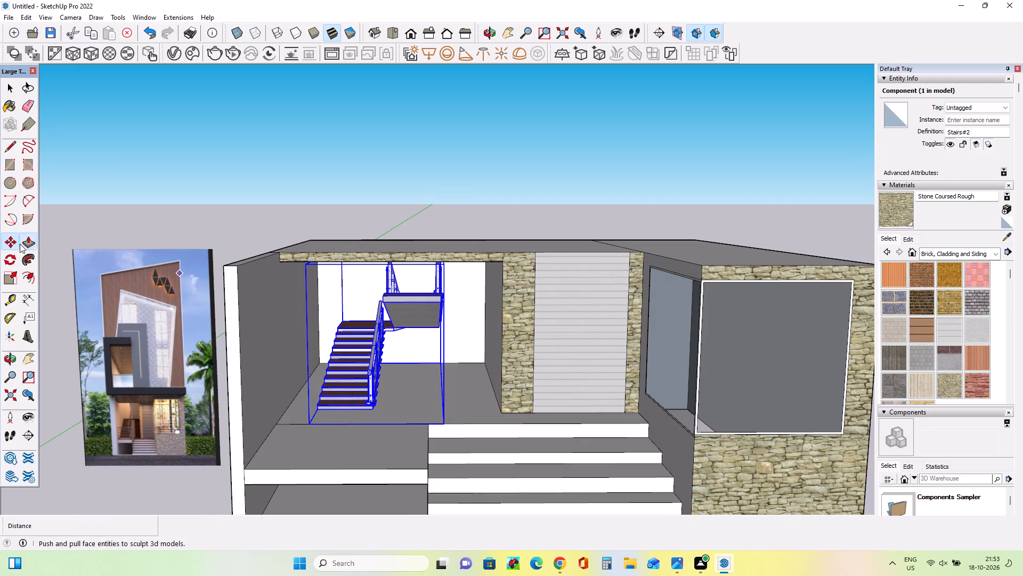
{"action": "left_click", "coordinate": [270, 361]}
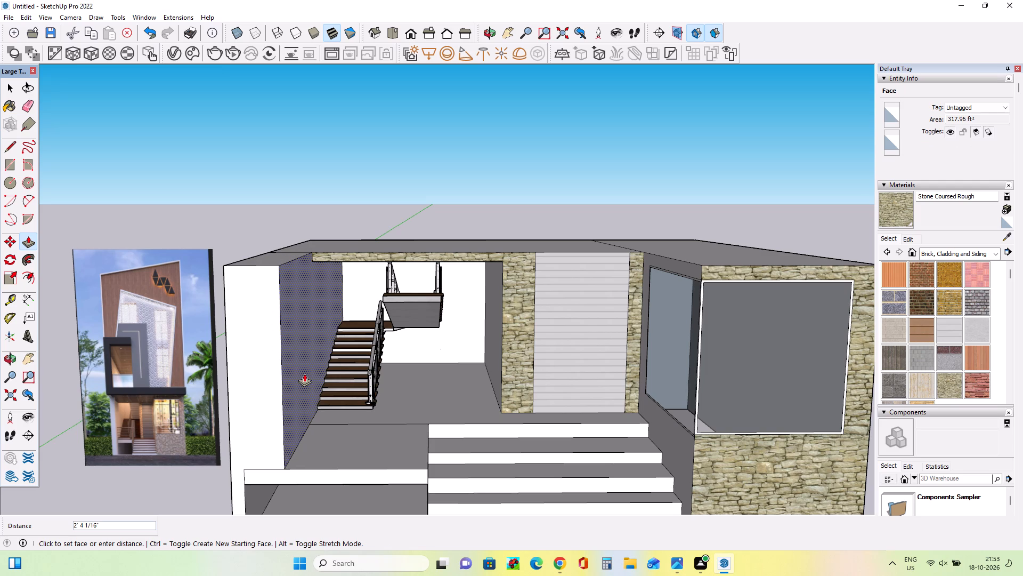
{"action": "left_click", "coordinate": [304, 373]}
{"action": "middle_click_drag", "start_coordinate": [225, 399], "coordinate": [432, 382]}
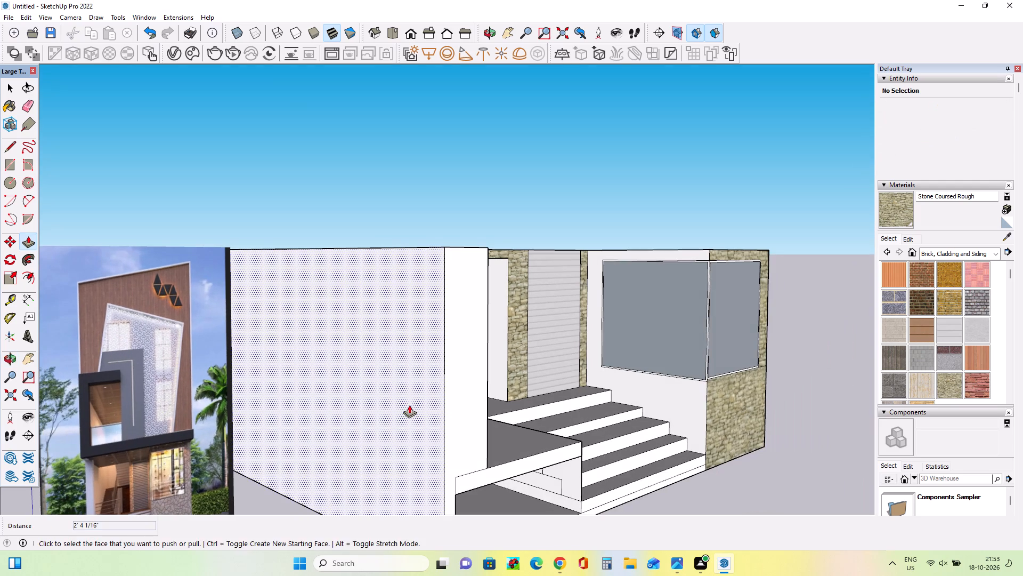
{"action": "left_click", "coordinate": [409, 405]}
{"action": "left_click", "coordinate": [411, 397]}
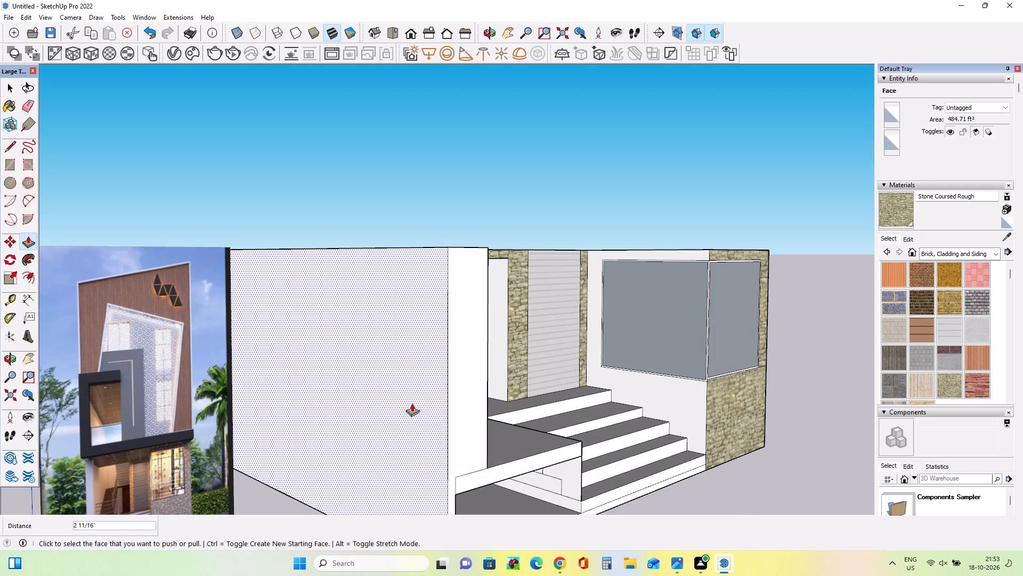
Pull the side face inside the recess beneath the platform inward about 2' 7".
{"action": "middle_click_drag", "start_coordinate": [480, 423], "coordinate": [222, 369]}
{"action": "left_click", "coordinate": [239, 443]}
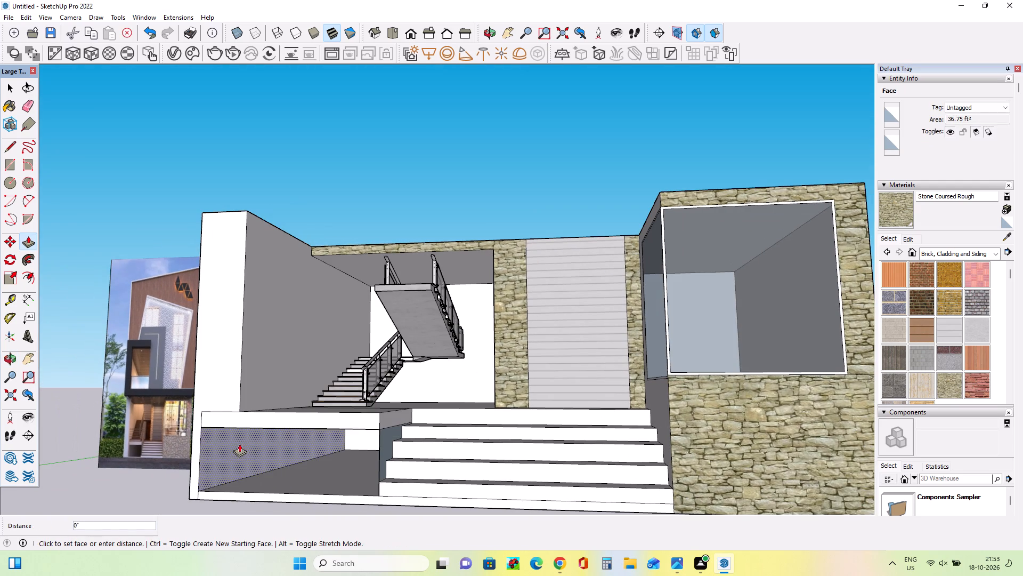
{"action": "left_click", "coordinate": [276, 457]}
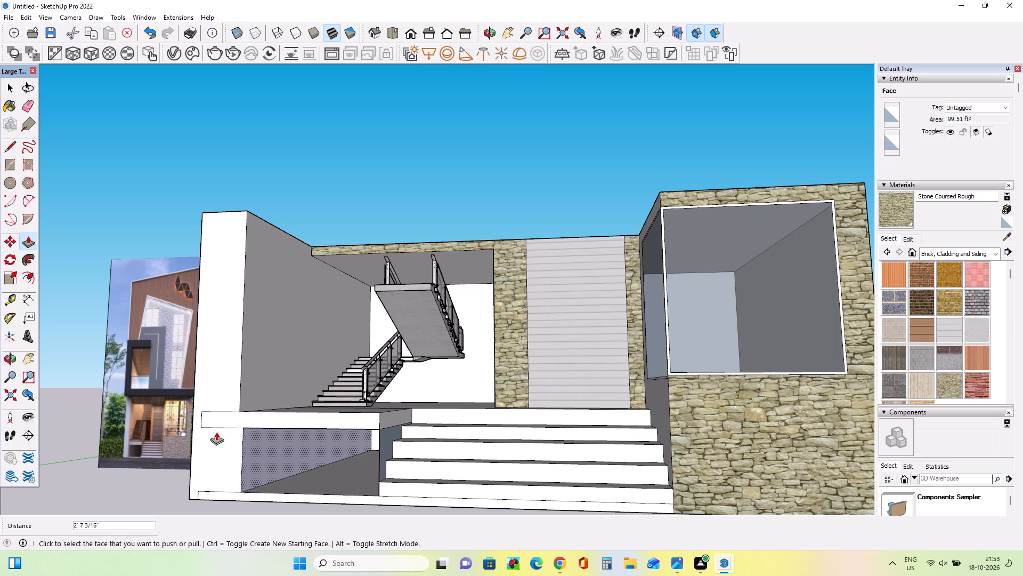
Thin the side wall by pushing its outer face inward about 6 1/2" and then another 1' 9".
{"action": "middle_click_drag", "start_coordinate": [196, 423], "coordinate": [356, 457]}
{"action": "left_click", "coordinate": [255, 431]}
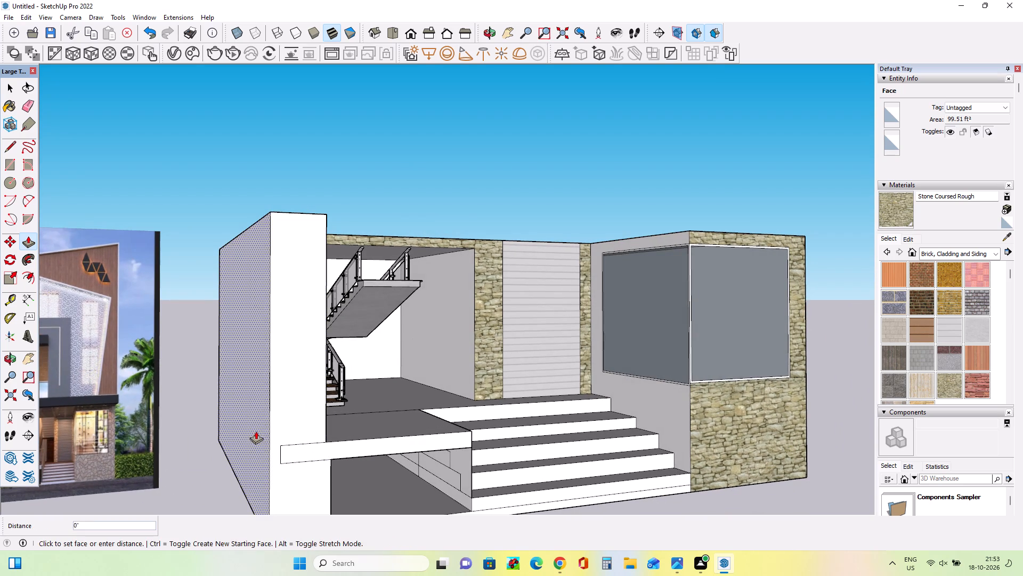
{"action": "left_click", "coordinate": [304, 426]}
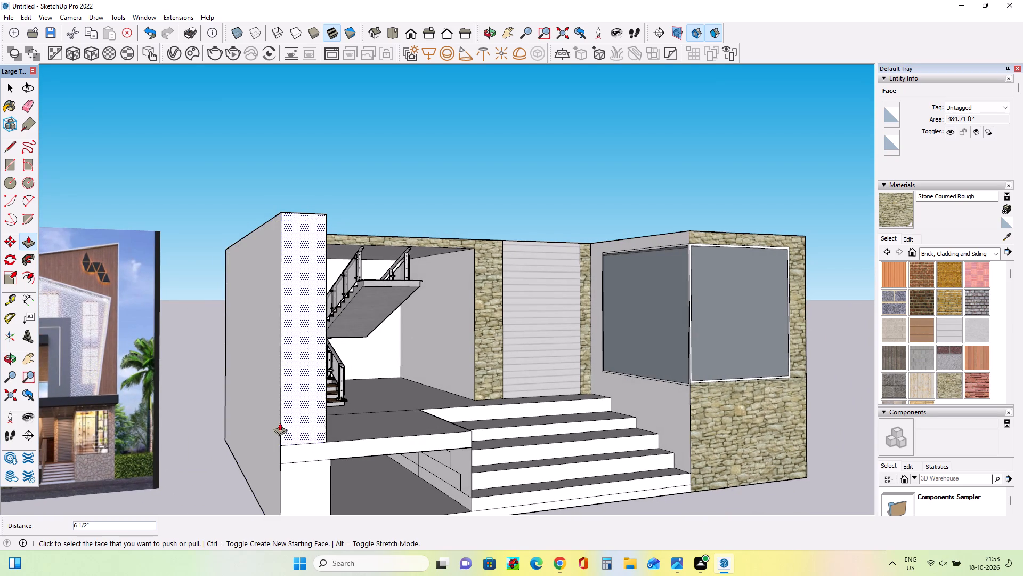
{"action": "left_click", "coordinate": [275, 421]}
{"action": "left_click", "coordinate": [308, 418]}
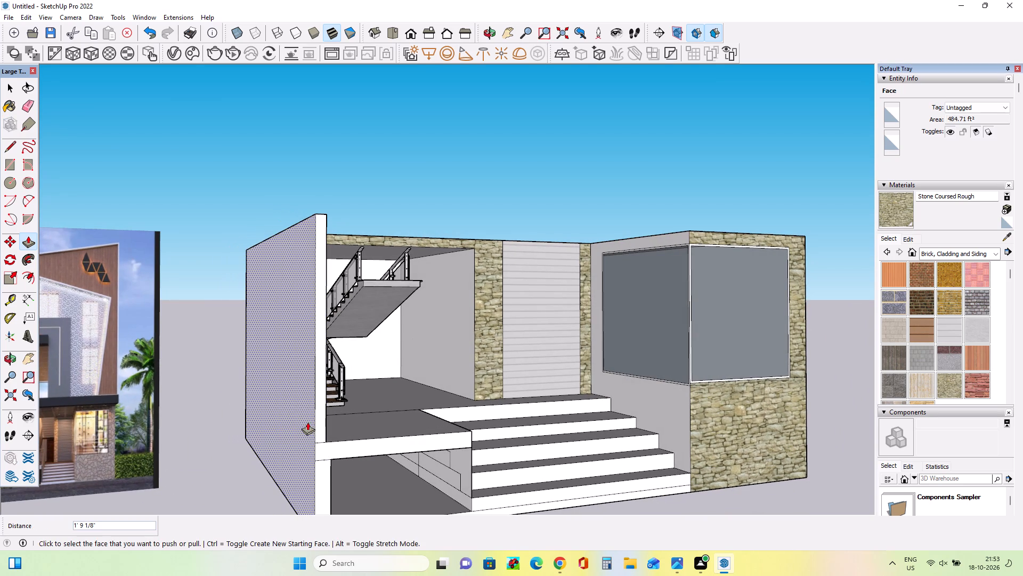
Examine the side wall, staircase, platform recess and entrance steps from several angles.
{"action": "middle_click_drag", "start_coordinate": [367, 433], "coordinate": [259, 441]}
{"action": "scroll", "coordinate": [265, 419], "scroll_direction": "down", "scroll_amount": 3}
{"action": "middle_click_drag", "start_coordinate": [271, 426], "coordinate": [322, 442]}
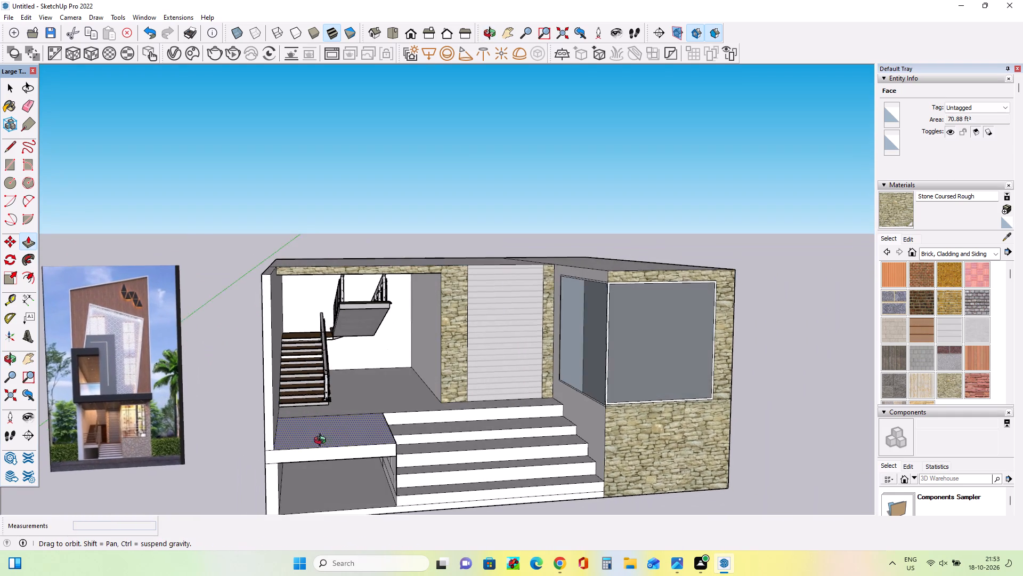
{"action": "middle_click_drag", "start_coordinate": [322, 442], "coordinate": [302, 422]}
{"action": "middle_click_drag", "start_coordinate": [375, 446], "coordinate": [374, 445]}
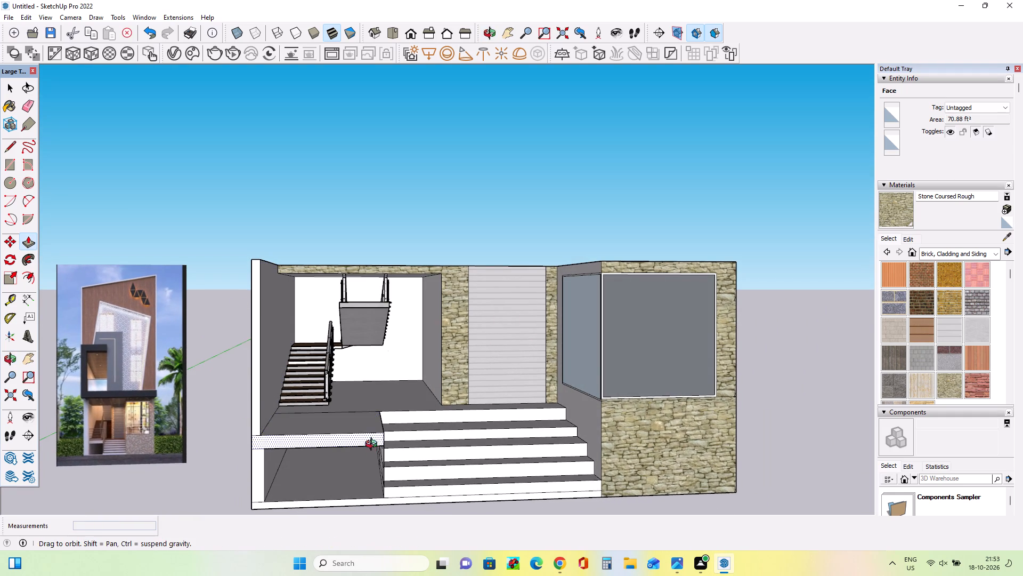
{"action": "middle_click_drag", "start_coordinate": [374, 445], "coordinate": [368, 430]}
{"action": "scroll", "coordinate": [368, 430], "scroll_direction": "down", "scroll_amount": 1}
{"action": "middle_click_drag", "start_coordinate": [368, 444], "coordinate": [355, 477]}
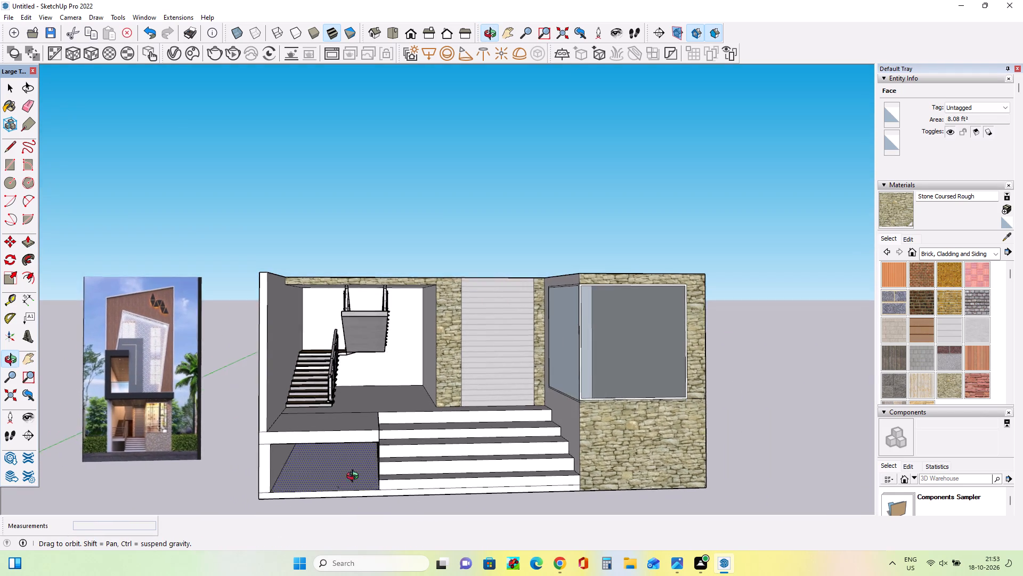
{"action": "middle_click_drag", "start_coordinate": [355, 477], "coordinate": [320, 481]}
{"action": "middle_click_drag", "start_coordinate": [298, 418], "coordinate": [332, 459]}
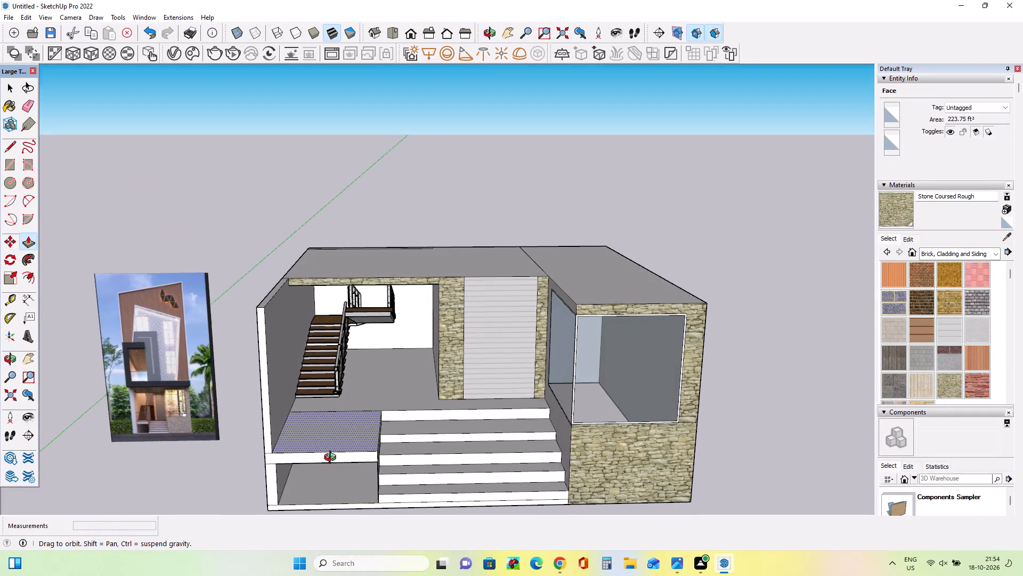
{"action": "middle_click_drag", "start_coordinate": [332, 459], "coordinate": [334, 461]}
Draw a door rectangle about 2' 8" by 7' 3" on the rear wall, rising from the floor beside the staircase.
{"action": "scroll", "coordinate": [378, 347], "scroll_direction": "up", "scroll_amount": 6}
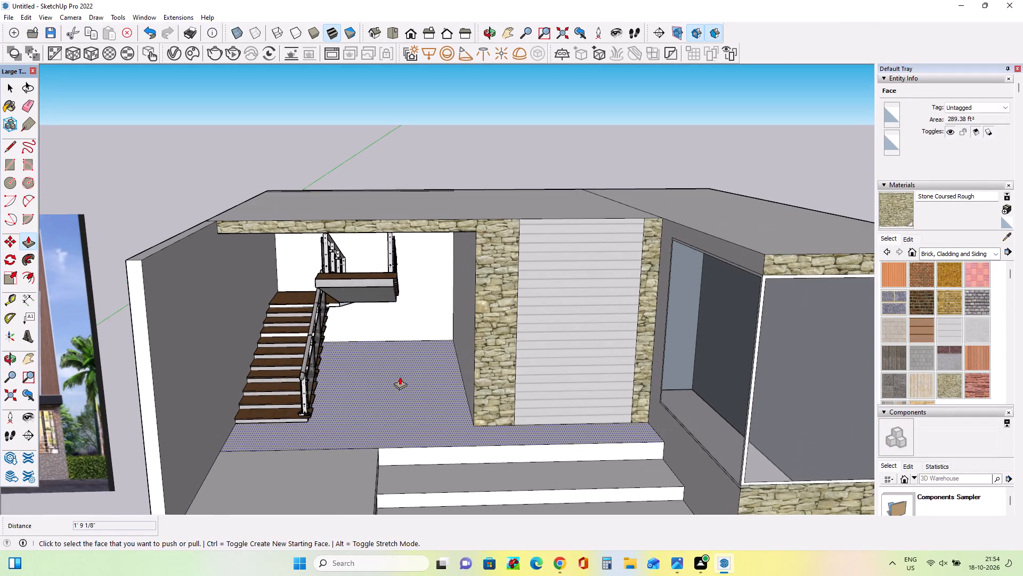
{"action": "middle_click_drag", "start_coordinate": [400, 379], "coordinate": [406, 340]}
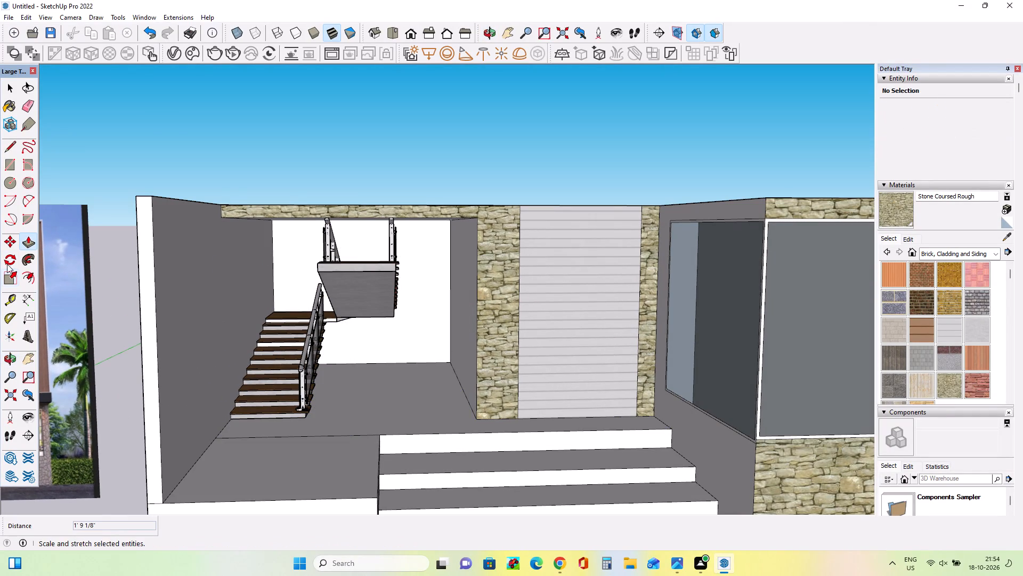
{"action": "left_click", "coordinate": [8, 167]}
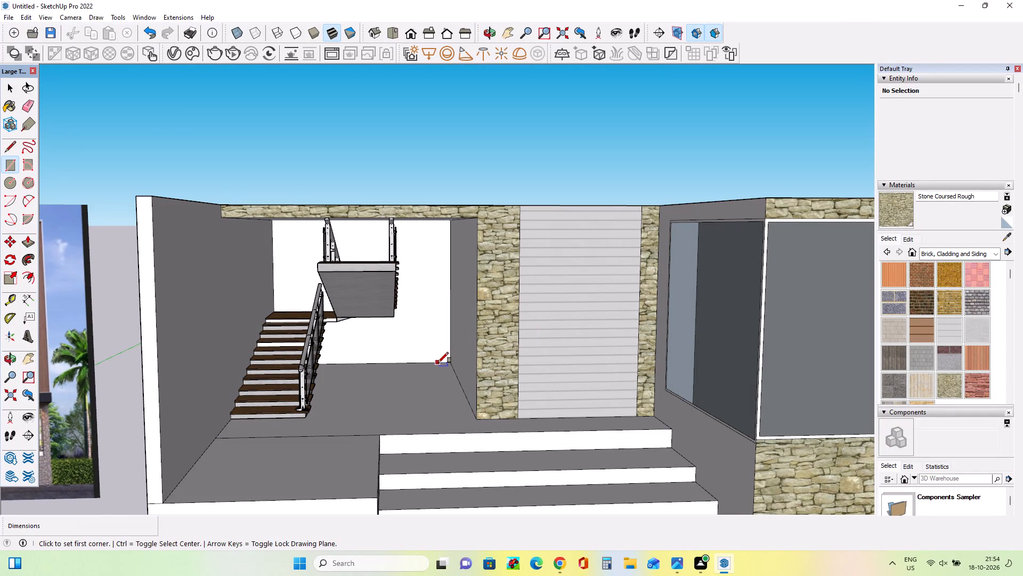
{"action": "left_click", "coordinate": [438, 363]}
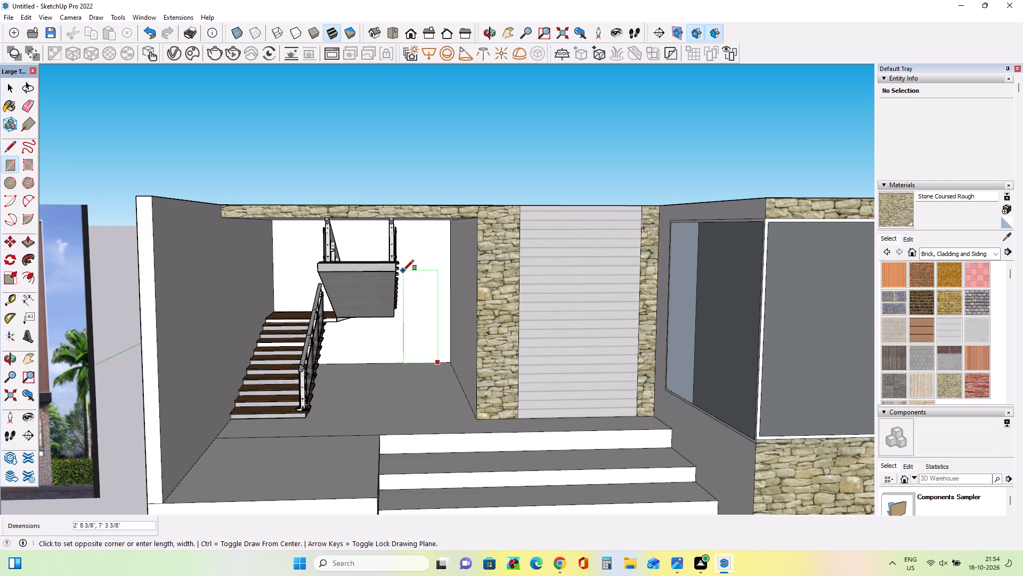
{"action": "left_click", "coordinate": [403, 270]}
{"action": "middle_click_drag", "start_coordinate": [438, 361], "coordinate": [430, 380]}
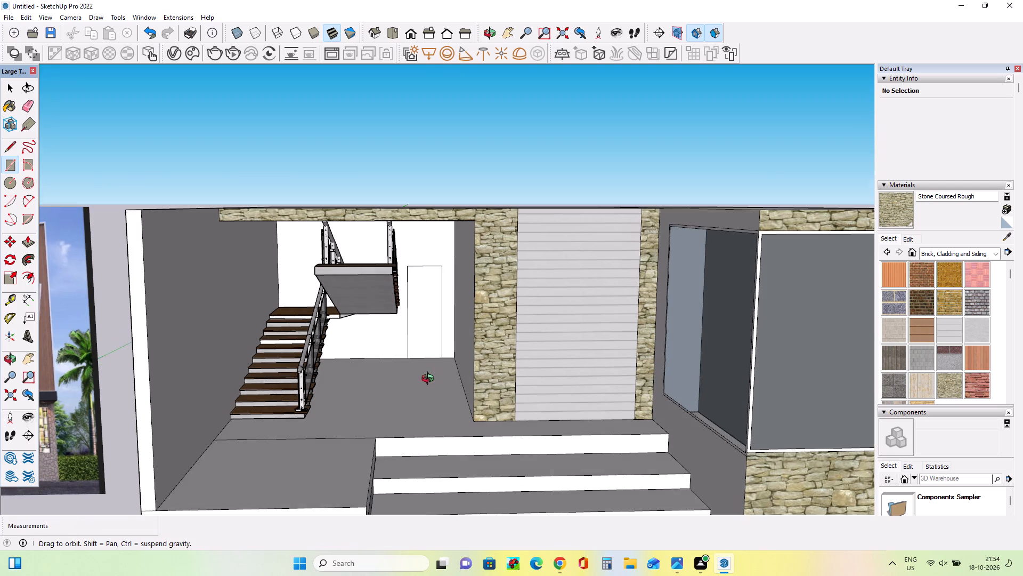
{"action": "middle_click_drag", "start_coordinate": [430, 380], "coordinate": [431, 380]}
Recess the door rectangle in the rear wall, finishing with a push of about 4 3/8".
{"action": "left_click", "coordinate": [26, 241]}
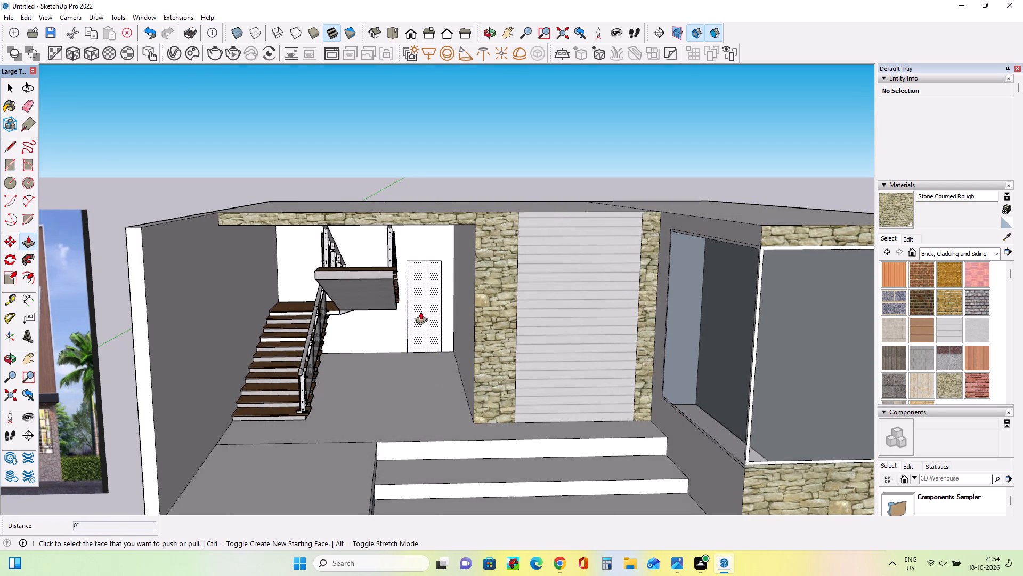
{"action": "left_click", "coordinate": [423, 315]}
{"action": "key", "text": "Page_Up"}
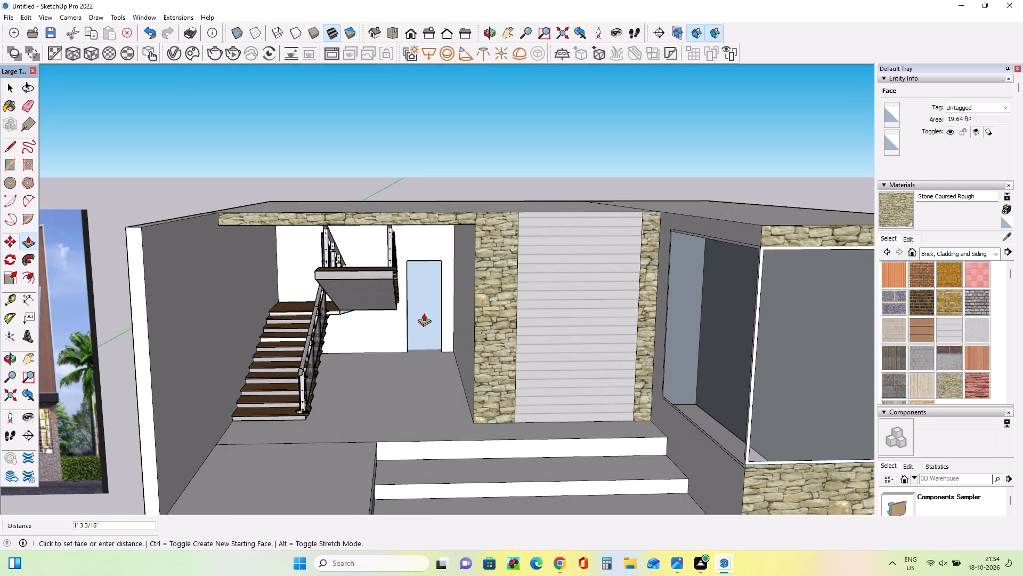
{"action": "left_click", "coordinate": [424, 314]}
{"action": "middle_click_drag", "start_coordinate": [451, 357], "coordinate": [465, 377]}
{"action": "left_click", "coordinate": [412, 302]}
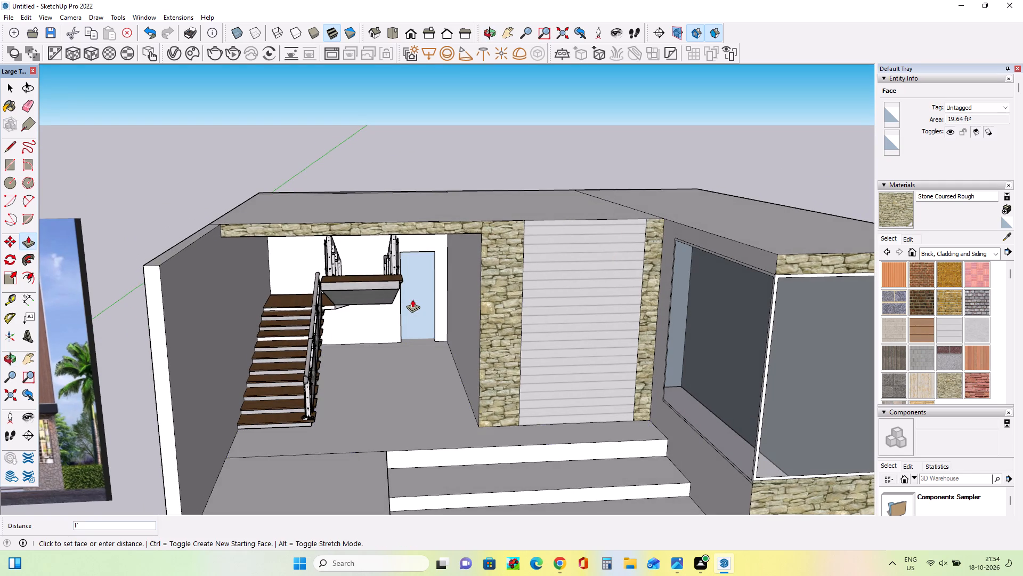
{"action": "left_click", "coordinate": [413, 301]}
Compare the ground floor with the reference image, examining its entrance steps, platform opening and railing.
{"action": "scroll", "coordinate": [413, 359], "scroll_direction": "down", "scroll_amount": 6}
{"action": "middle_click_drag", "start_coordinate": [400, 363], "coordinate": [359, 345]}
{"action": "scroll", "coordinate": [350, 352], "scroll_direction": "down", "scroll_amount": 3}
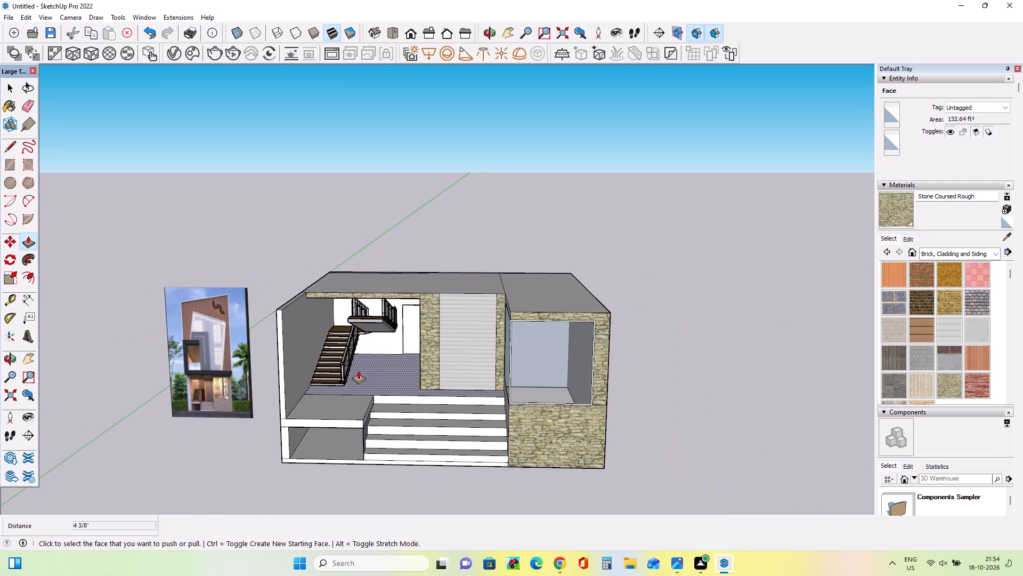
{"action": "middle_click_drag", "start_coordinate": [364, 381], "coordinate": [404, 388]}
{"action": "scroll", "coordinate": [332, 463], "scroll_direction": "up", "scroll_amount": 3}
{"action": "scroll", "coordinate": [137, 436], "scroll_direction": "up", "scroll_amount": 4}
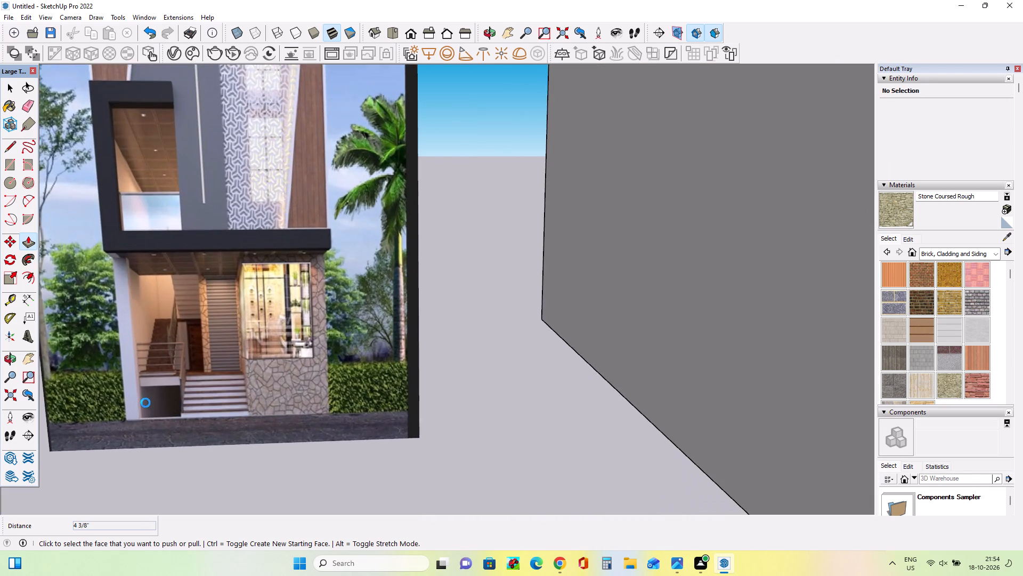
{"action": "scroll", "coordinate": [145, 403], "scroll_direction": "down", "scroll_amount": 1}
{"action": "scroll", "coordinate": [145, 403], "scroll_direction": "up", "scroll_amount": 9}
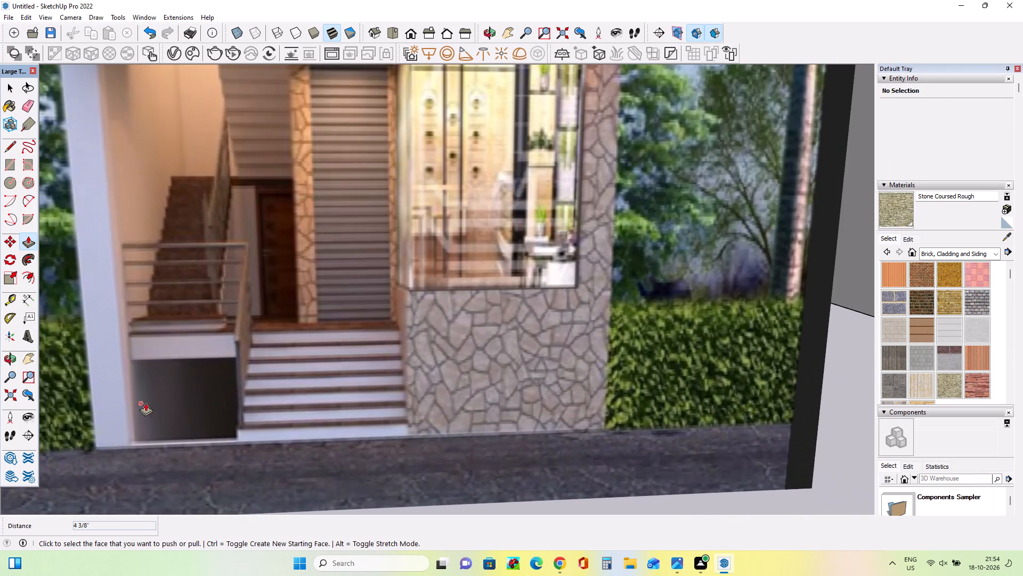
{"action": "scroll", "coordinate": [145, 403], "scroll_direction": "down", "scroll_amount": 15}
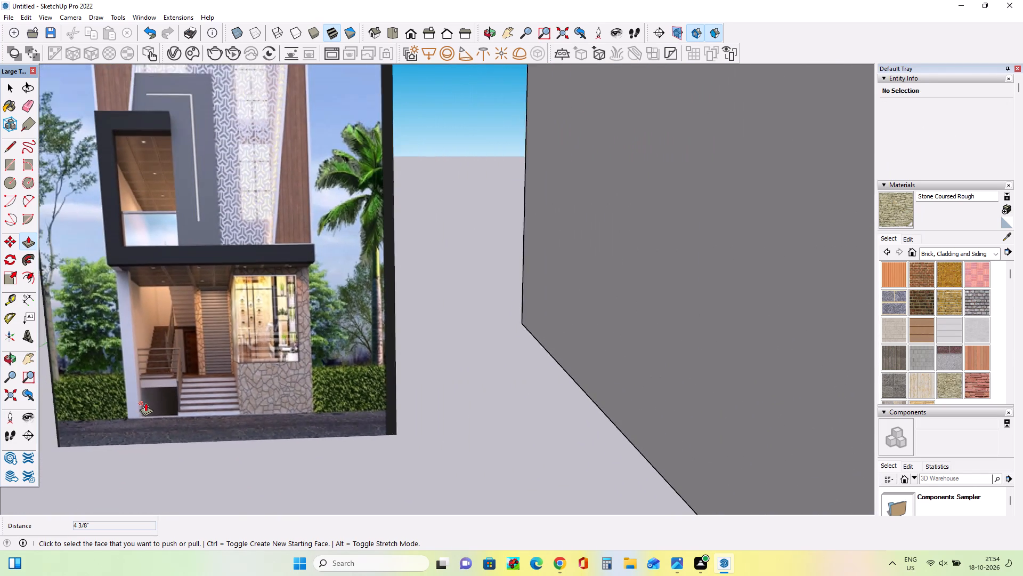
{"action": "scroll", "coordinate": [145, 403], "scroll_direction": "down", "scroll_amount": 20}
{"action": "scroll", "coordinate": [145, 403], "scroll_direction": "down", "scroll_amount": 4}
Push the front face of the platform's top band back about 1' 2 3/4".
{"action": "middle_click_drag", "start_coordinate": [354, 423], "coordinate": [281, 438]}
{"action": "left_click", "coordinate": [356, 417]}
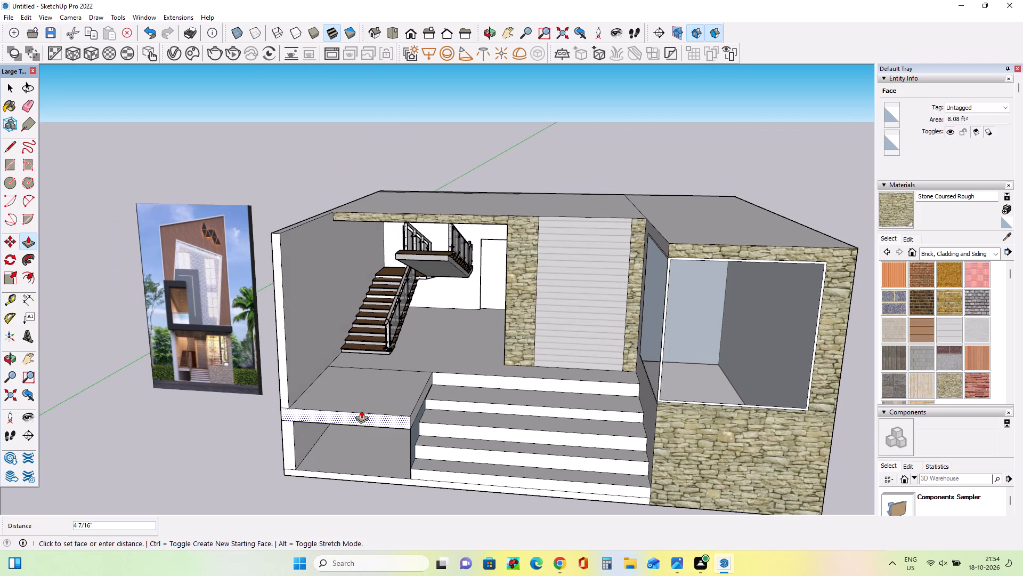
{"action": "left_click", "coordinate": [361, 410]}
Raise the top of the lower side-wall piece about 11" to close the gap left in front of the platform.
{"action": "middle_click_drag", "start_coordinate": [273, 425], "coordinate": [313, 425]}
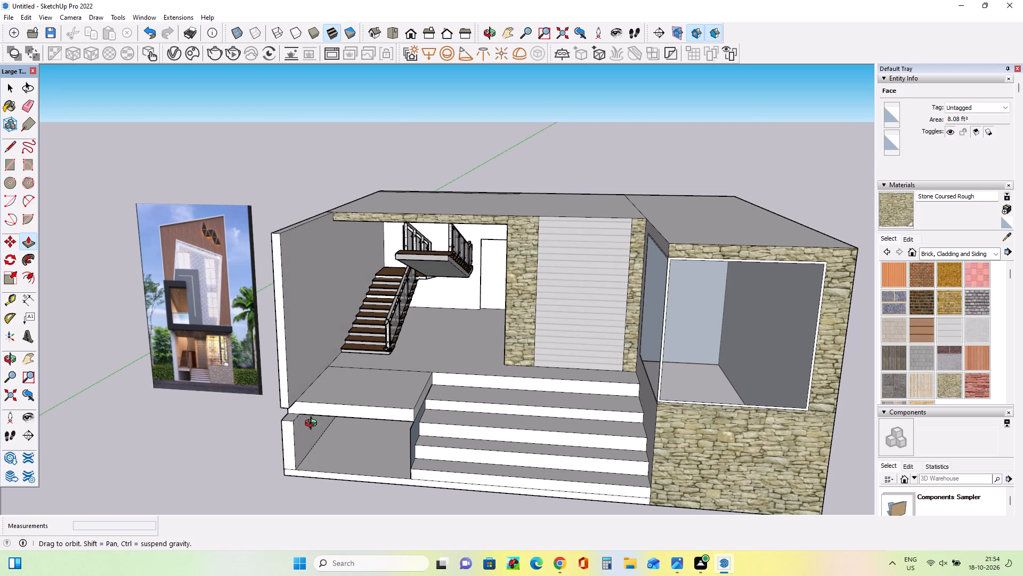
{"action": "middle_click_drag", "start_coordinate": [313, 425], "coordinate": [437, 374]}
{"action": "scroll", "coordinate": [407, 394], "scroll_direction": "up", "scroll_amount": 9}
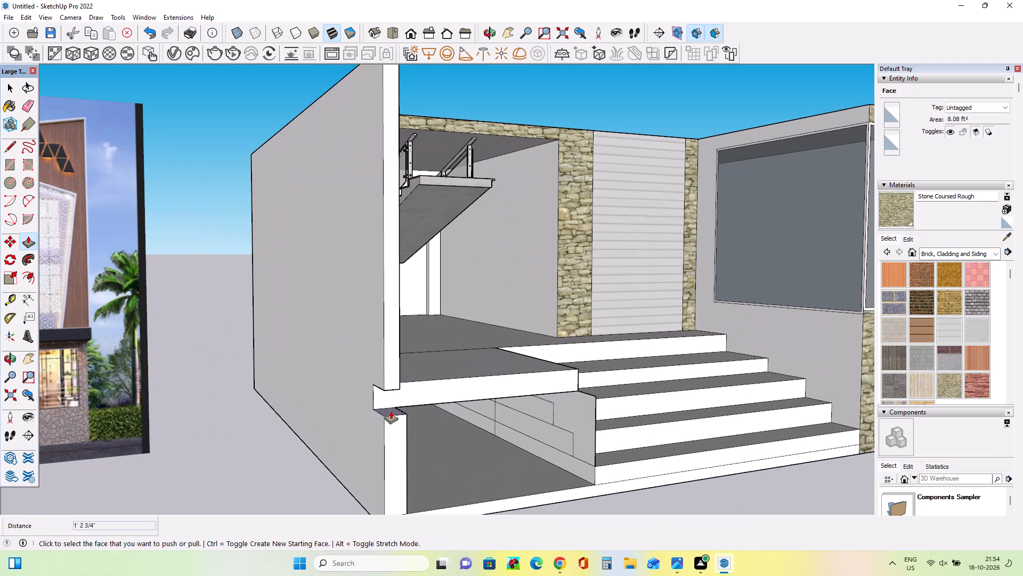
{"action": "left_click", "coordinate": [391, 411]}
{"action": "left_click", "coordinate": [391, 381]}
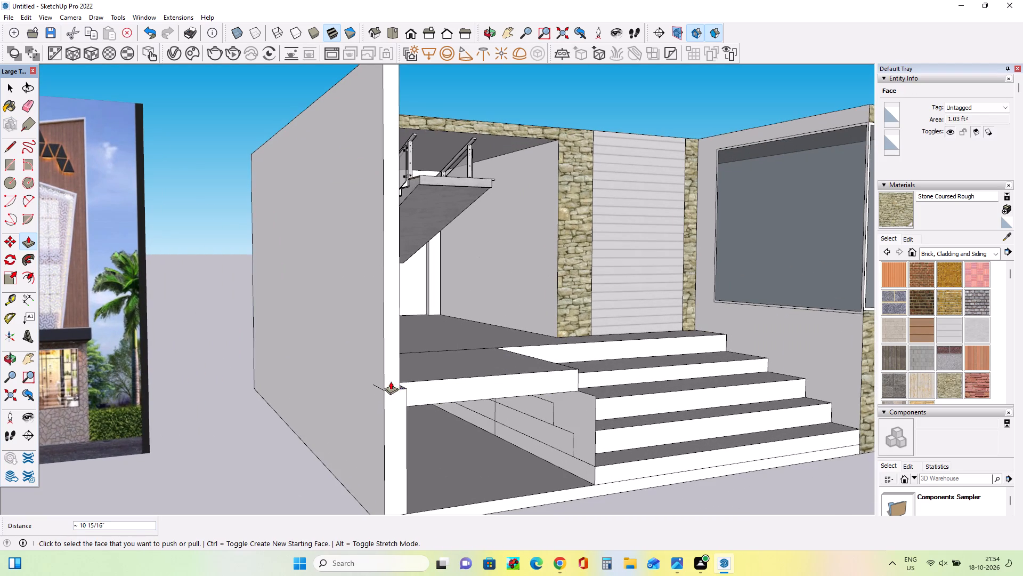
Pull the upper side wall's inner face inward about 3 1/8", flush with the wall piece below.
{"action": "middle_click_drag", "start_coordinate": [390, 441], "coordinate": [188, 481]}
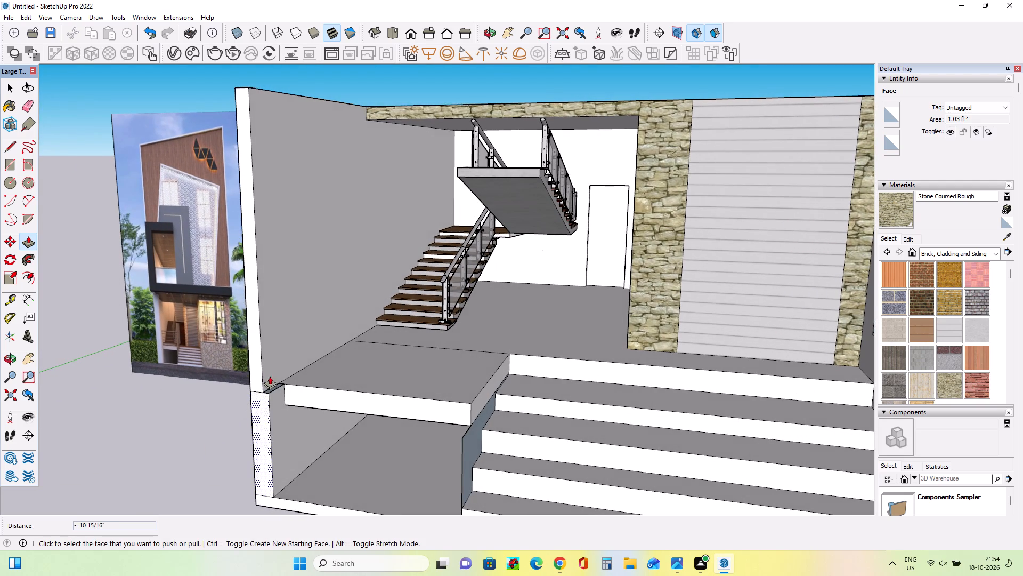
{"action": "left_click", "coordinate": [271, 373]}
{"action": "left_click", "coordinate": [274, 397]}
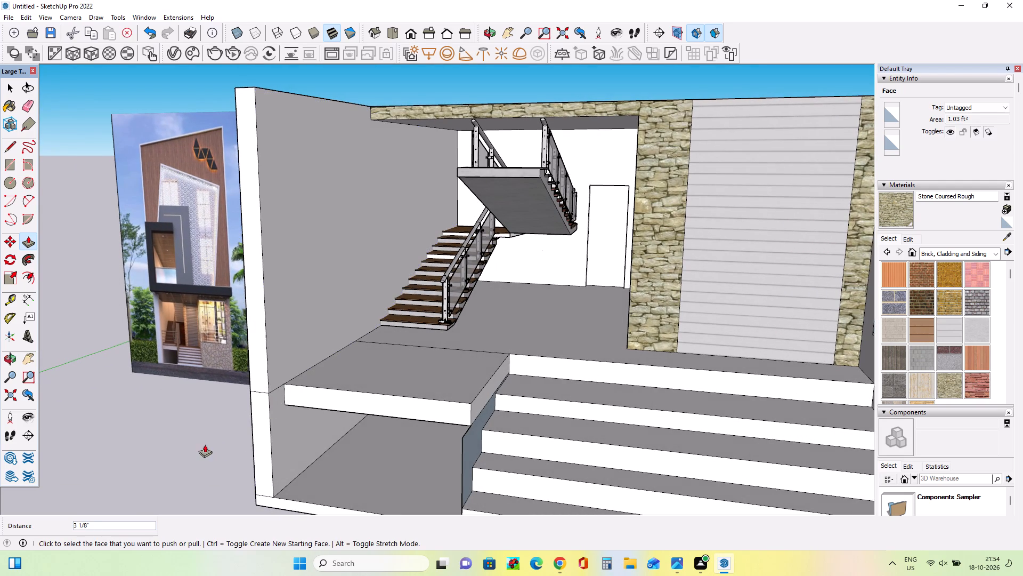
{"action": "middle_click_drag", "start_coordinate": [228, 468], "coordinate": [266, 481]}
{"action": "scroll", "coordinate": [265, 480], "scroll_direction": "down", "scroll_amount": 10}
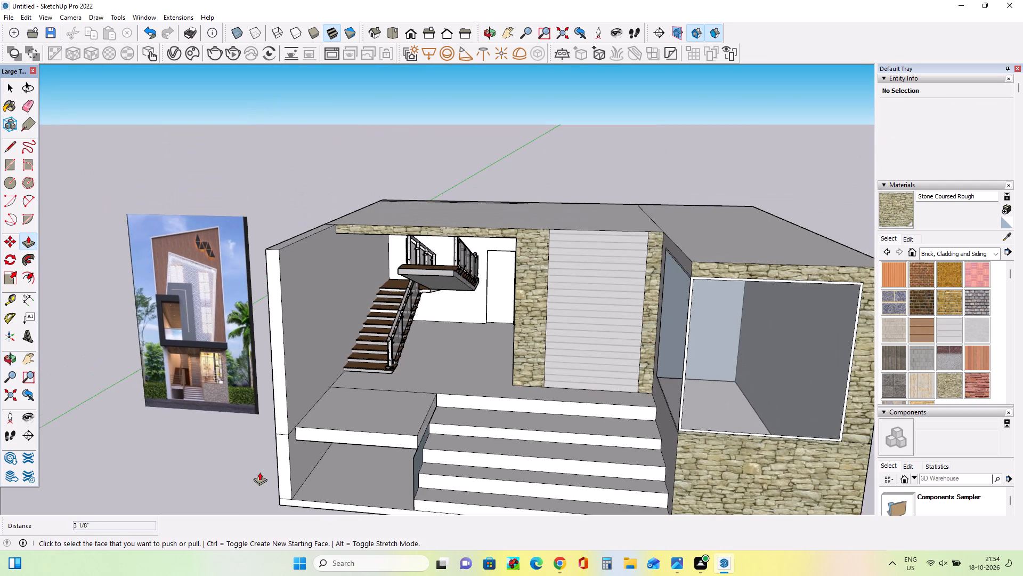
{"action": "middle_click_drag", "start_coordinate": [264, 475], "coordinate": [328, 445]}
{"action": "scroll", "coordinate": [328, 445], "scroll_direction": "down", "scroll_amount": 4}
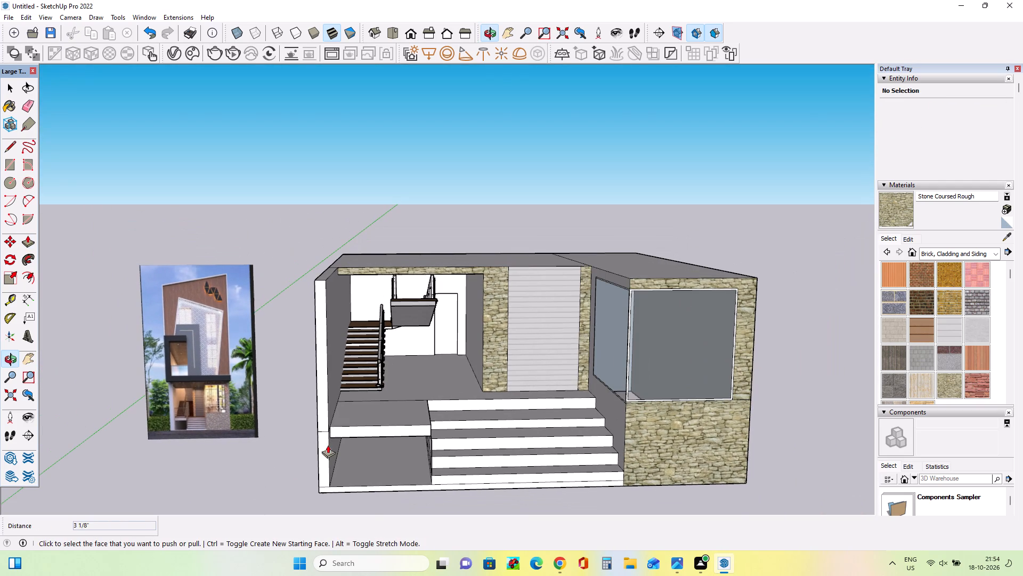
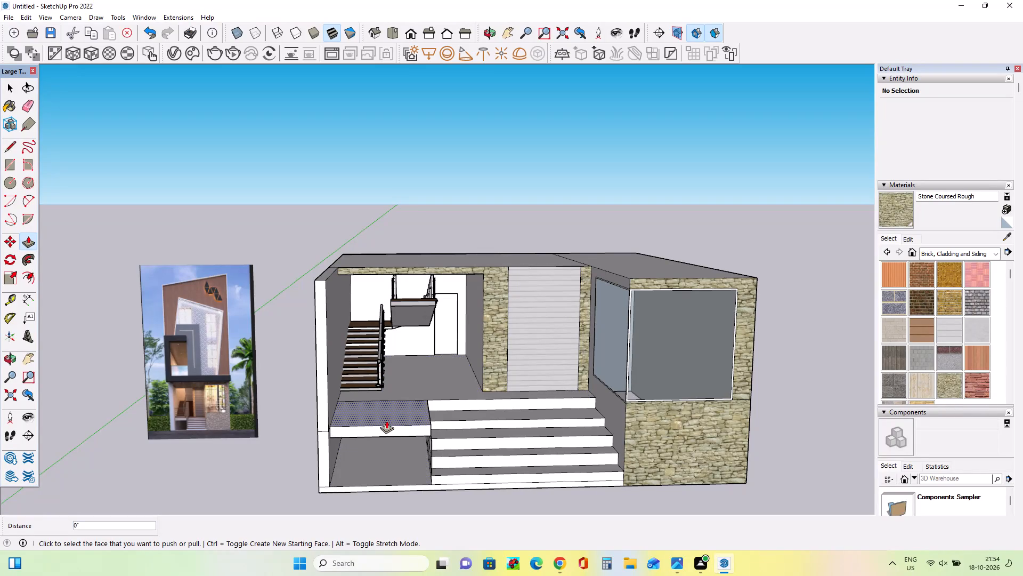
Push the underside of the entrance platform's top slab up about 2 1/2" to make the slab thinner.
{"action": "left_click", "coordinate": [388, 414]}
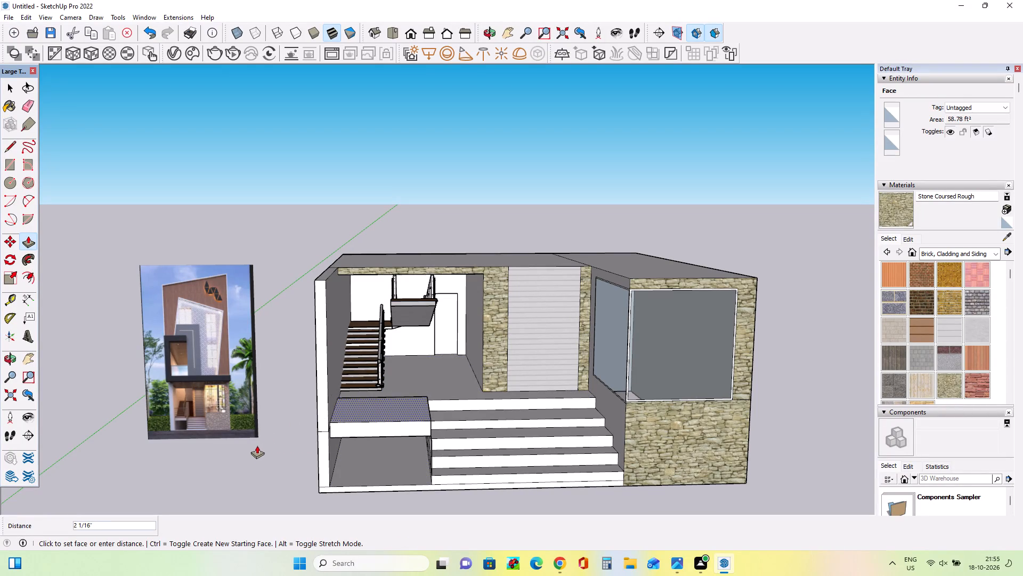
{"action": "key", "text": "Escape"}
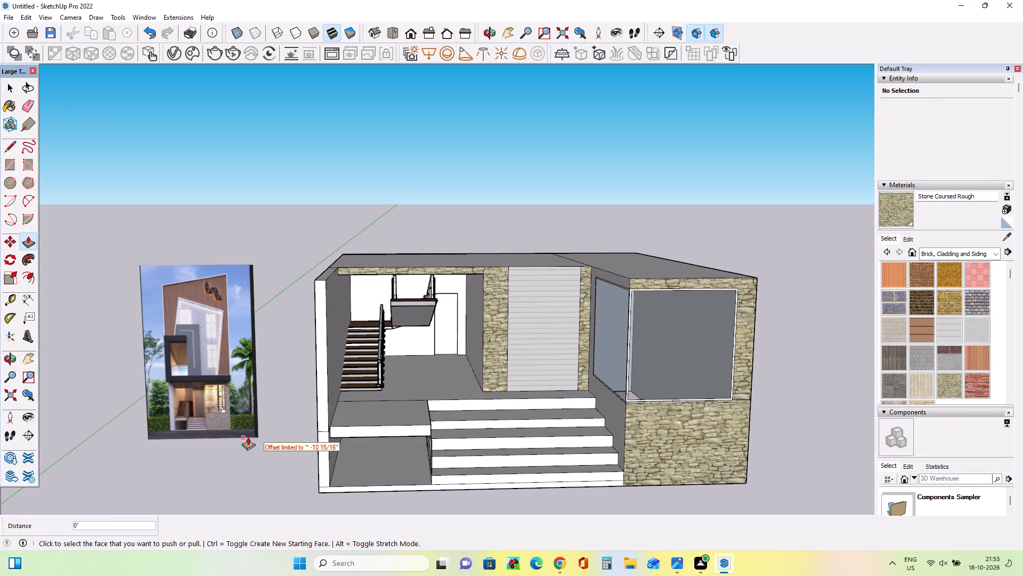
{"action": "middle_click_drag", "start_coordinate": [439, 414], "coordinate": [464, 282]}
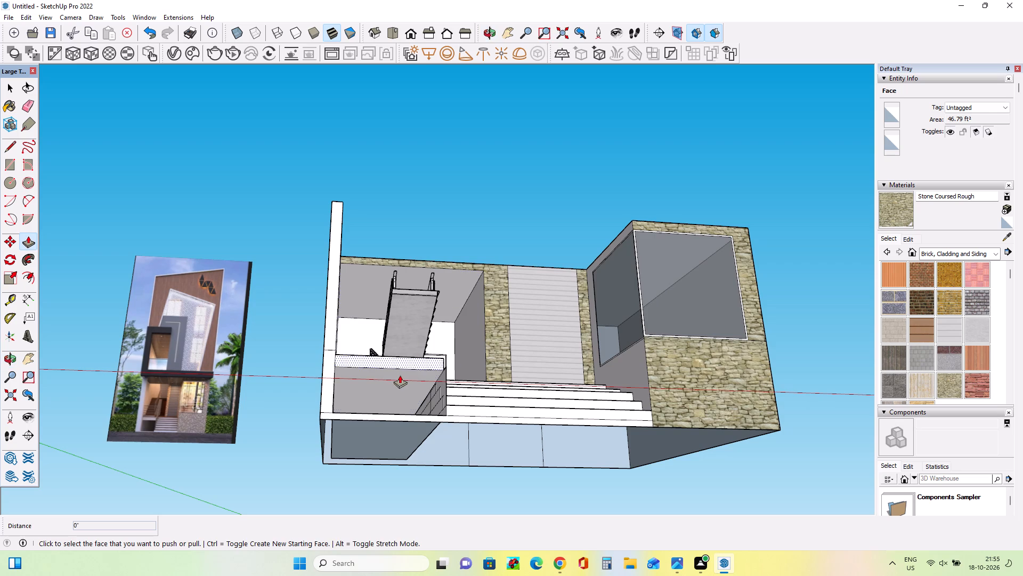
{"action": "left_click", "coordinate": [400, 375]}
{"action": "left_click", "coordinate": [400, 372]}
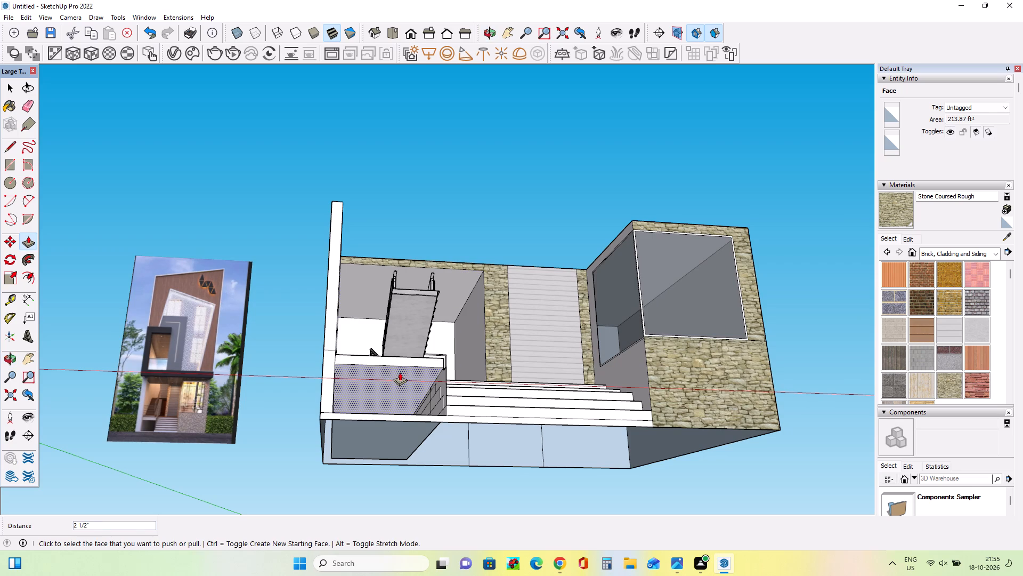
Draw a rectangle about 34' 6" by 28' 10 1/2" across the building's open underside, corner to corner, to close the base.
{"action": "middle_click_drag", "start_coordinate": [432, 451], "coordinate": [440, 405]}
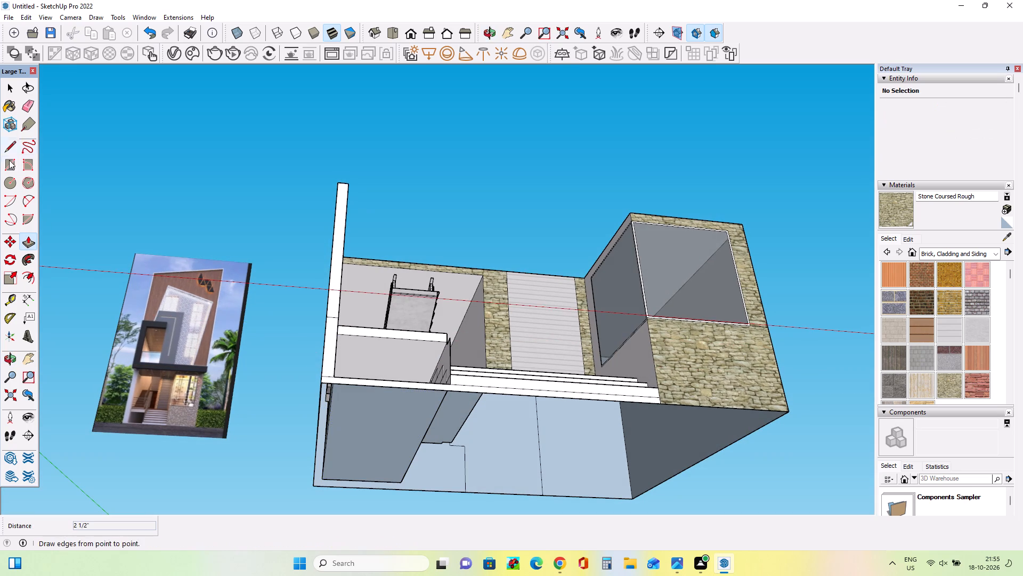
{"action": "left_click", "coordinate": [7, 169]}
{"action": "left_click", "coordinate": [310, 488]}
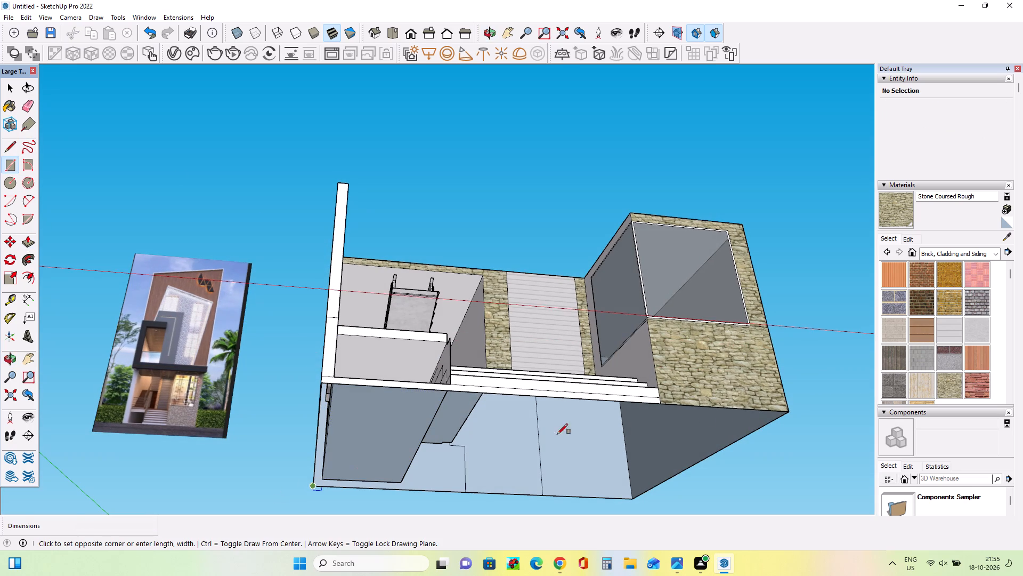
{"action": "left_click", "coordinate": [790, 414]}
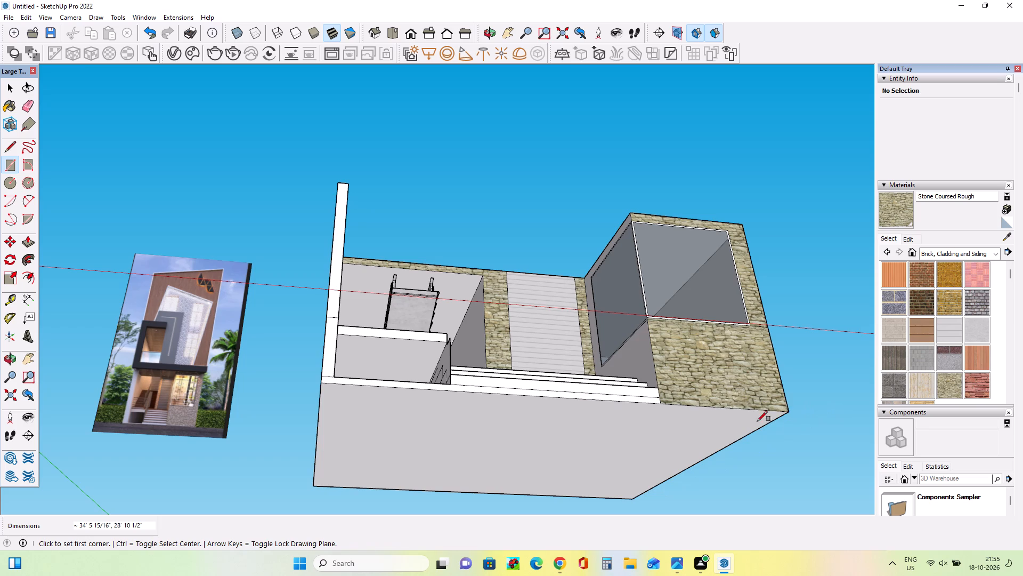
Raise the main roof face above the staircase hall and slatted front wall by about 8".
{"action": "middle_click_drag", "start_coordinate": [528, 409], "coordinate": [507, 538]}
{"action": "middle_click_drag", "start_coordinate": [524, 380], "coordinate": [508, 450]}
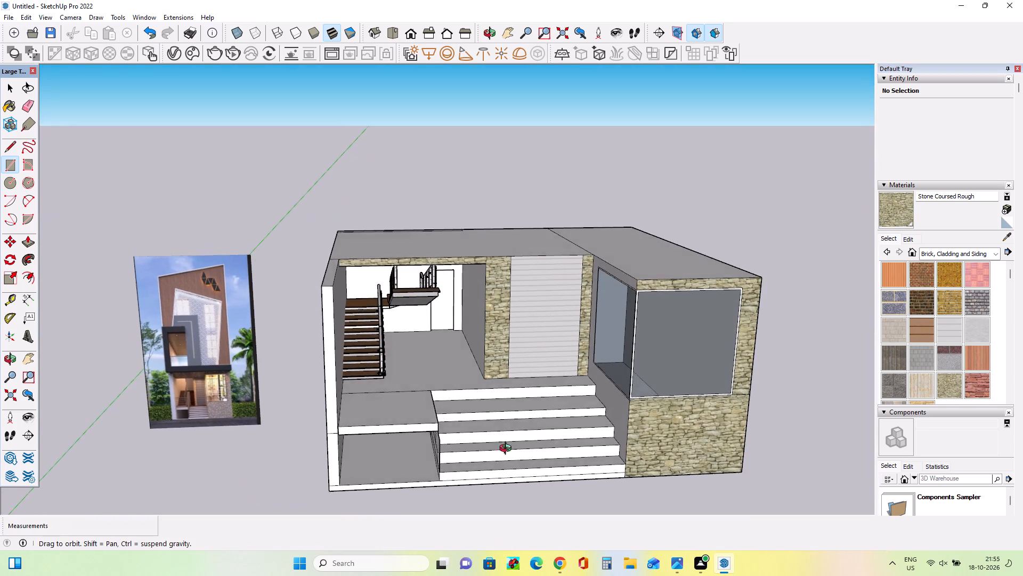
{"action": "middle_click_drag", "start_coordinate": [508, 450], "coordinate": [489, 442]}
{"action": "scroll", "coordinate": [489, 439], "scroll_direction": "down", "scroll_amount": 1}
{"action": "middle_click_drag", "start_coordinate": [491, 439], "coordinate": [502, 455]}
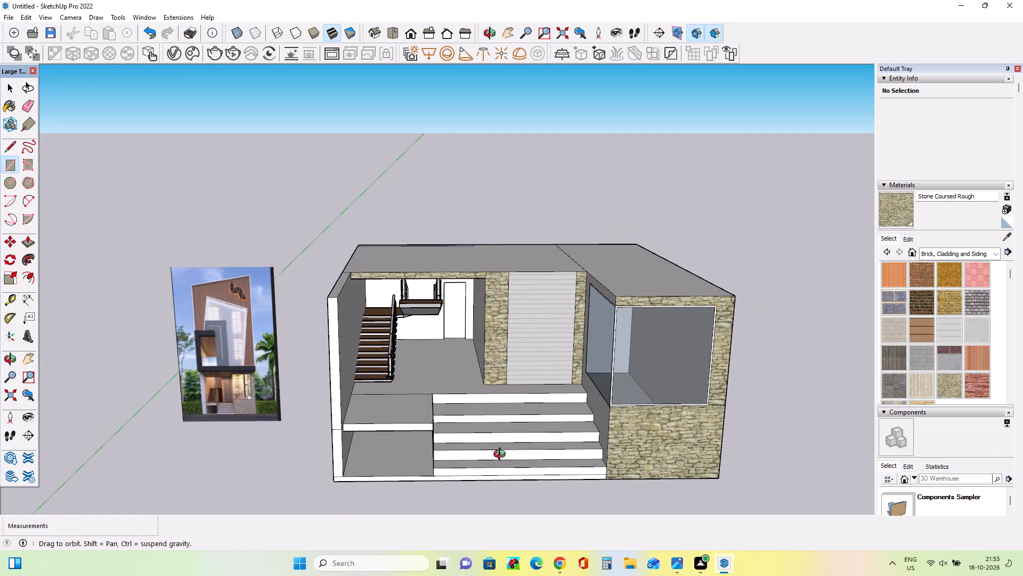
{"action": "middle_click_drag", "start_coordinate": [502, 455], "coordinate": [512, 497]}
{"action": "middle_click_drag", "start_coordinate": [462, 459], "coordinate": [474, 469]}
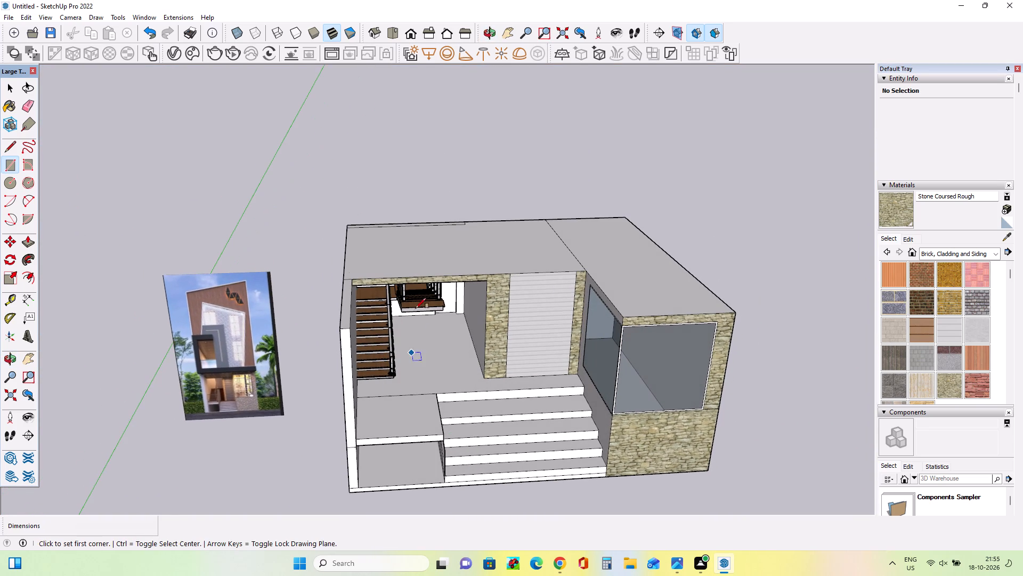
{"action": "middle_click_drag", "start_coordinate": [707, 336], "coordinate": [706, 348]}
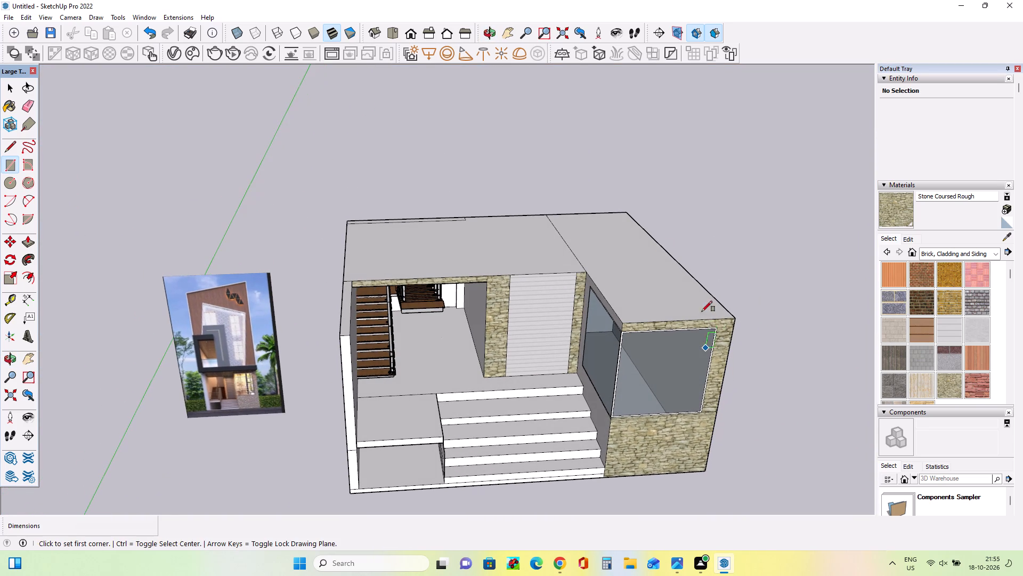
{"action": "left_click", "coordinate": [24, 237]}
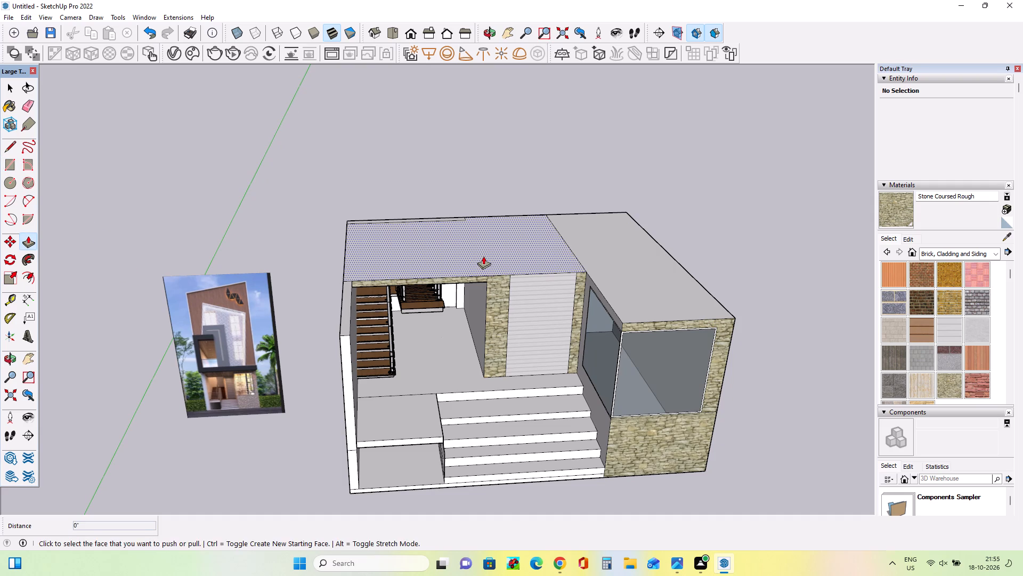
{"action": "left_click", "coordinate": [483, 256]}
{"action": "left_click", "coordinate": [483, 250]}
Raise the narrow recessed strip along the rear edge of the main roof flush with the roof surface.
{"action": "middle_click_drag", "start_coordinate": [364, 297], "coordinate": [783, 346]}
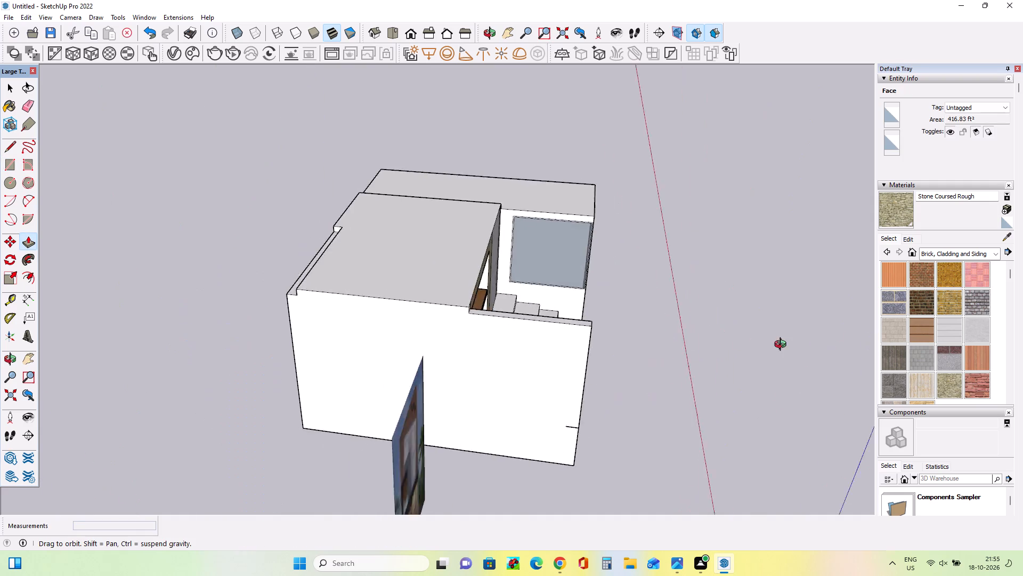
{"action": "middle_click_drag", "start_coordinate": [783, 346], "coordinate": [833, 332]}
{"action": "scroll", "coordinate": [314, 305], "scroll_direction": "up", "scroll_amount": 3}
{"action": "left_click", "coordinate": [319, 306]}
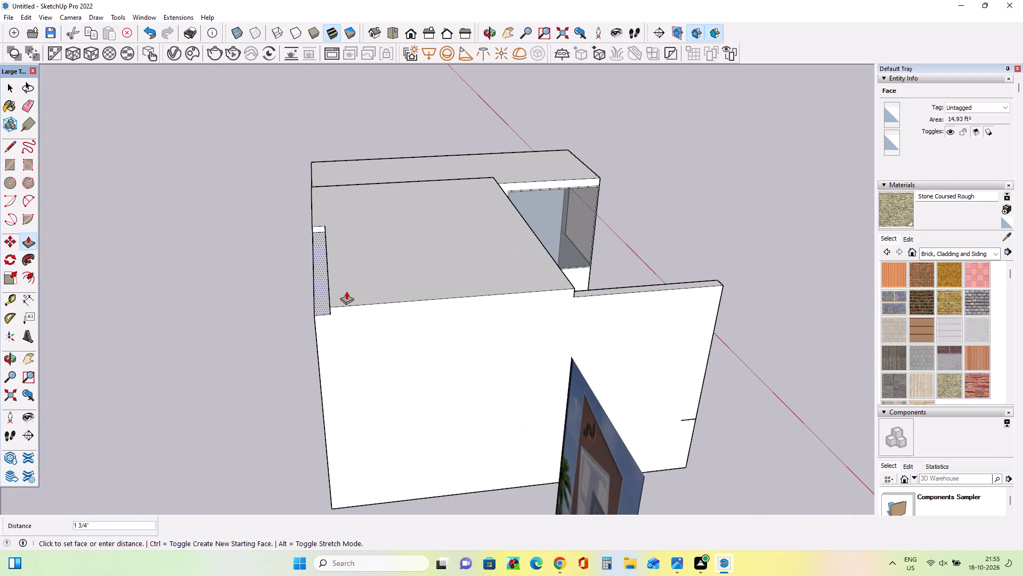
{"action": "left_click", "coordinate": [351, 290]}
Raise the roof section over the glazed room 8", level with the main roof.
{"action": "middle_click_drag", "start_coordinate": [446, 349], "coordinate": [42, 418]}
{"action": "middle_click_drag", "start_coordinate": [585, 342], "coordinate": [504, 348]}
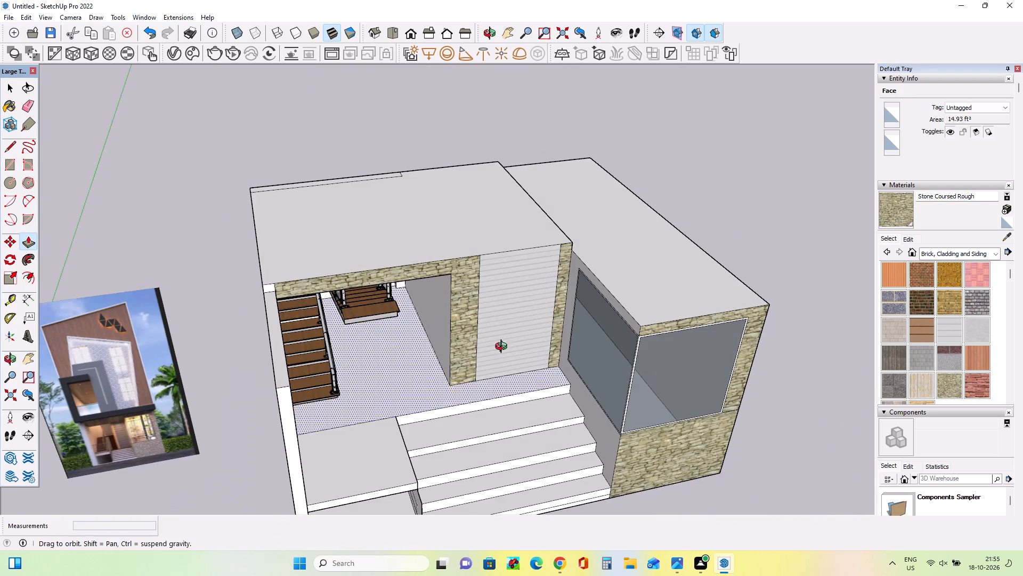
{"action": "middle_click_drag", "start_coordinate": [504, 348], "coordinate": [410, 350]}
{"action": "left_click", "coordinate": [625, 307]}
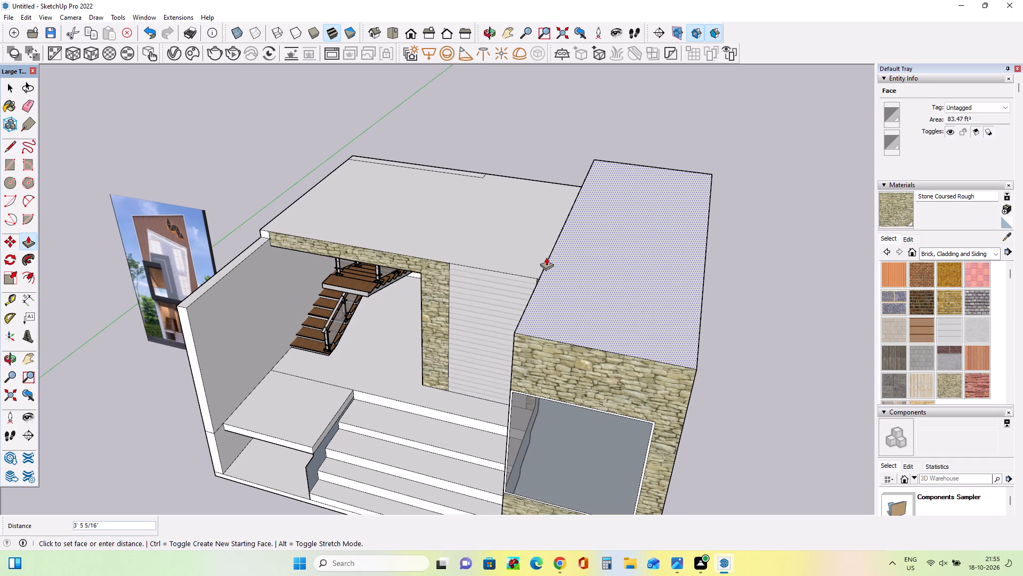
{"action": "left_click", "coordinate": [537, 262]}
{"action": "middle_click_drag", "start_coordinate": [505, 297], "coordinate": [614, 234]}
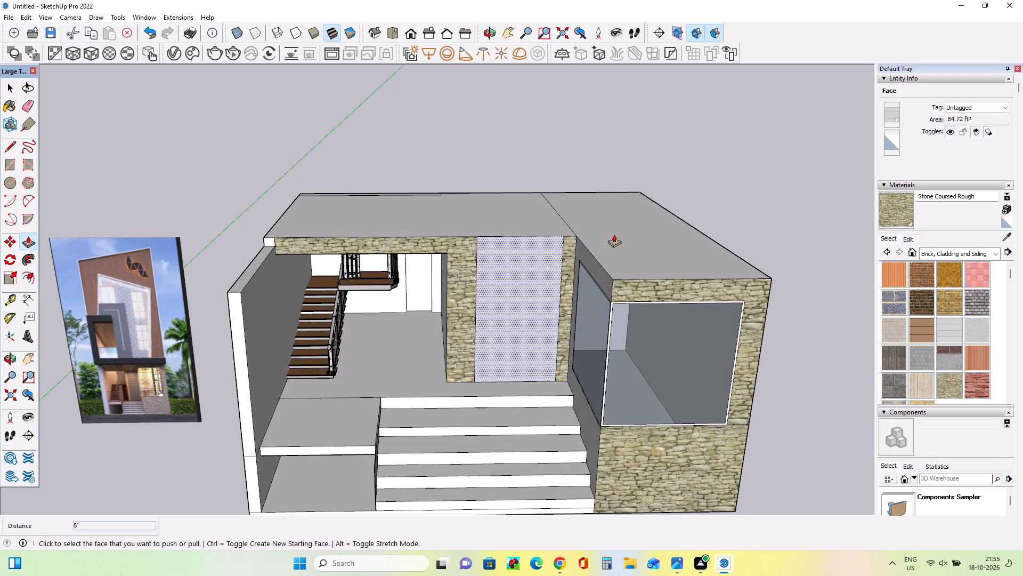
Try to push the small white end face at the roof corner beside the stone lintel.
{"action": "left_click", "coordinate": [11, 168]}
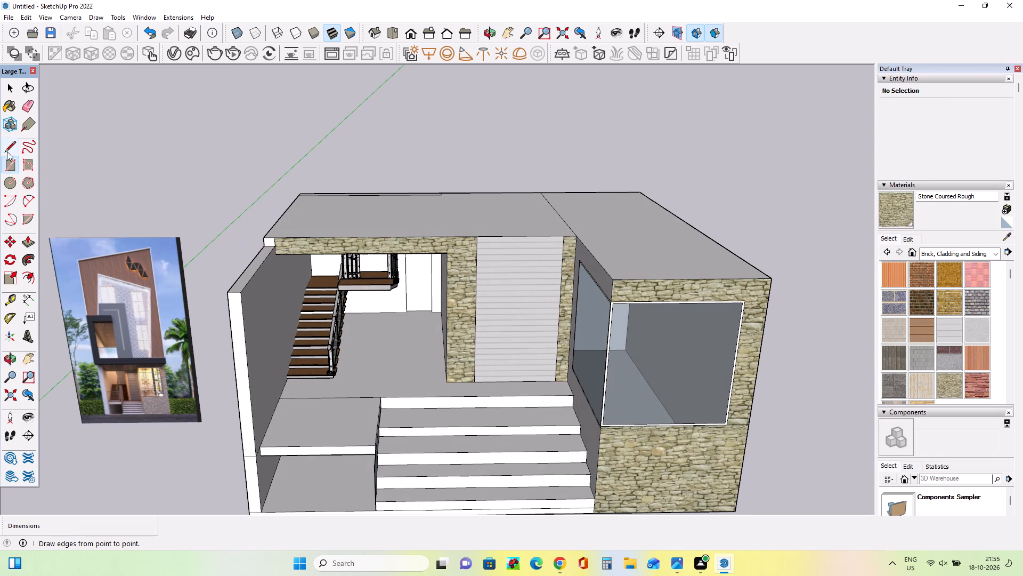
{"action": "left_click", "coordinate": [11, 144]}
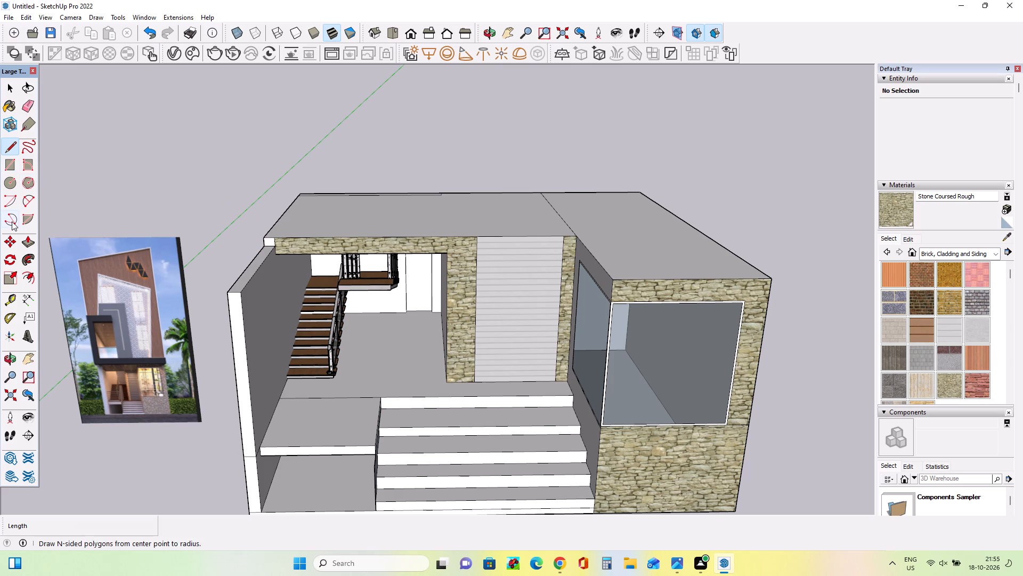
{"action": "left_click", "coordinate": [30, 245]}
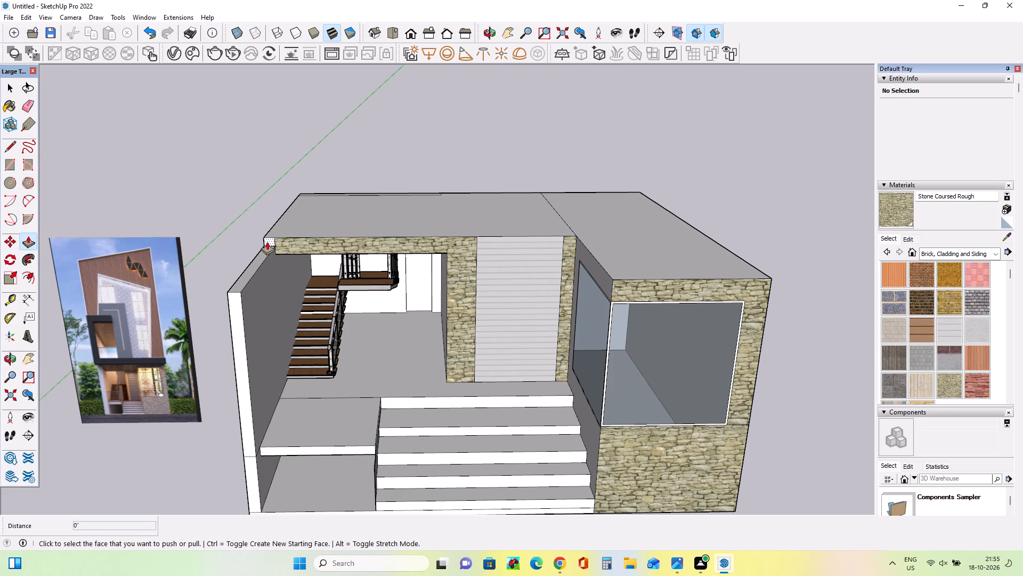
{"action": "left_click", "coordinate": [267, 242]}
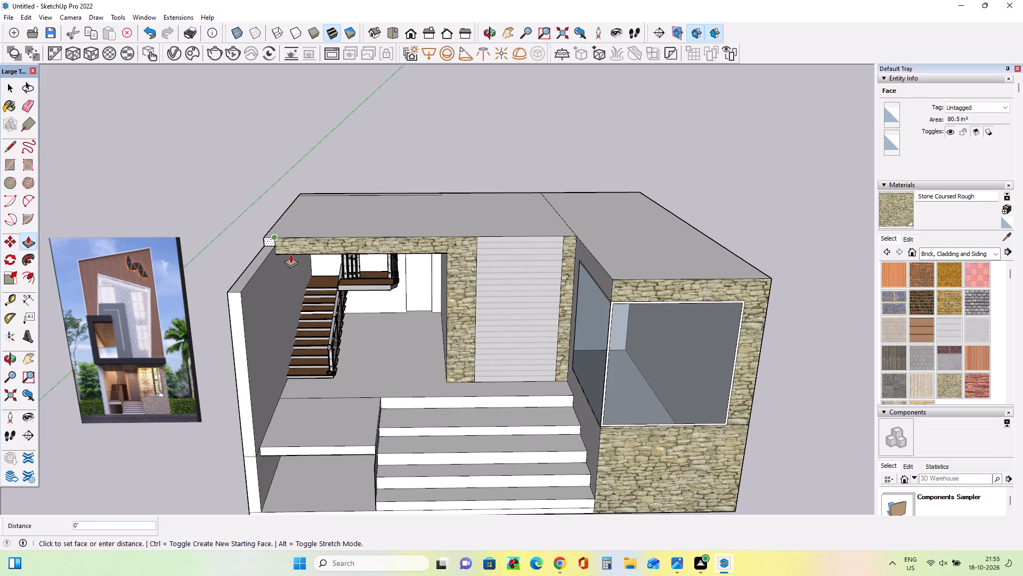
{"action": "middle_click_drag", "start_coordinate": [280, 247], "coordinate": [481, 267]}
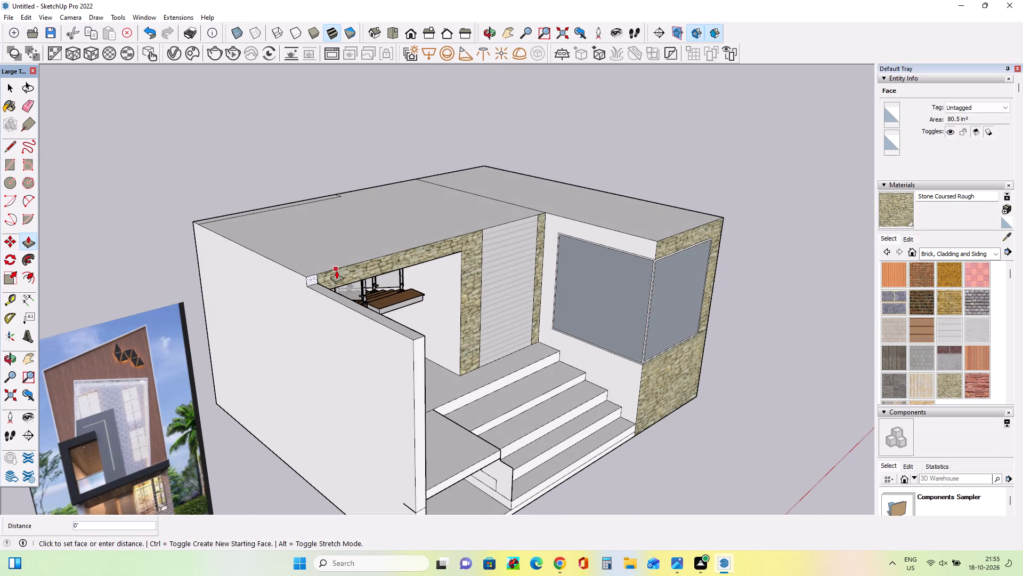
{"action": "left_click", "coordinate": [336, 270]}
Draw a line about 23' 6" long across the stone and slatted front wall, marking off a horizontal band along the roof edge.
{"action": "middle_click_drag", "start_coordinate": [319, 304], "coordinate": [116, 302]}
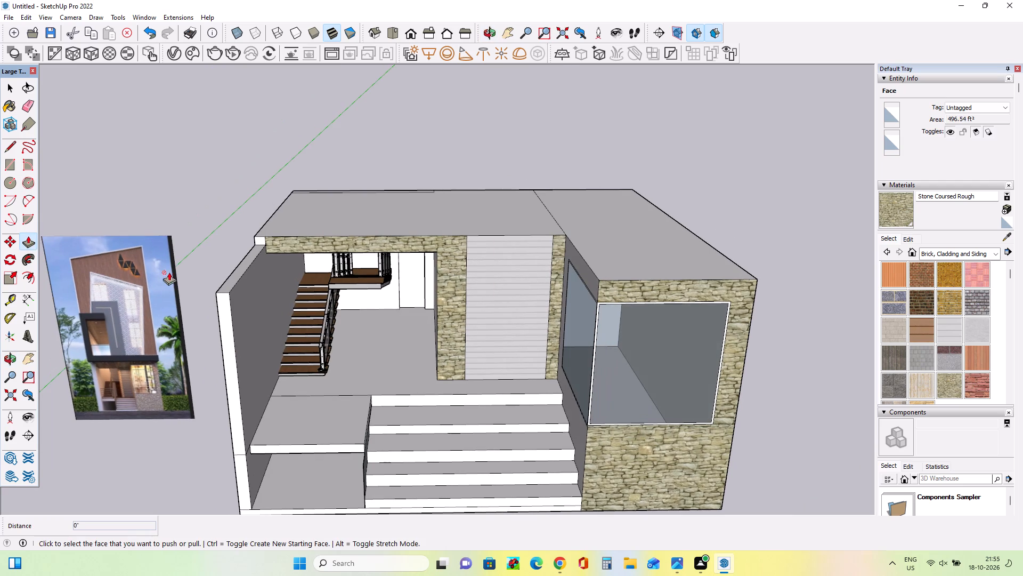
{"action": "scroll", "coordinate": [248, 263], "scroll_direction": "up", "scroll_amount": 2}
{"action": "middle_click_drag", "start_coordinate": [255, 263], "coordinate": [295, 243]}
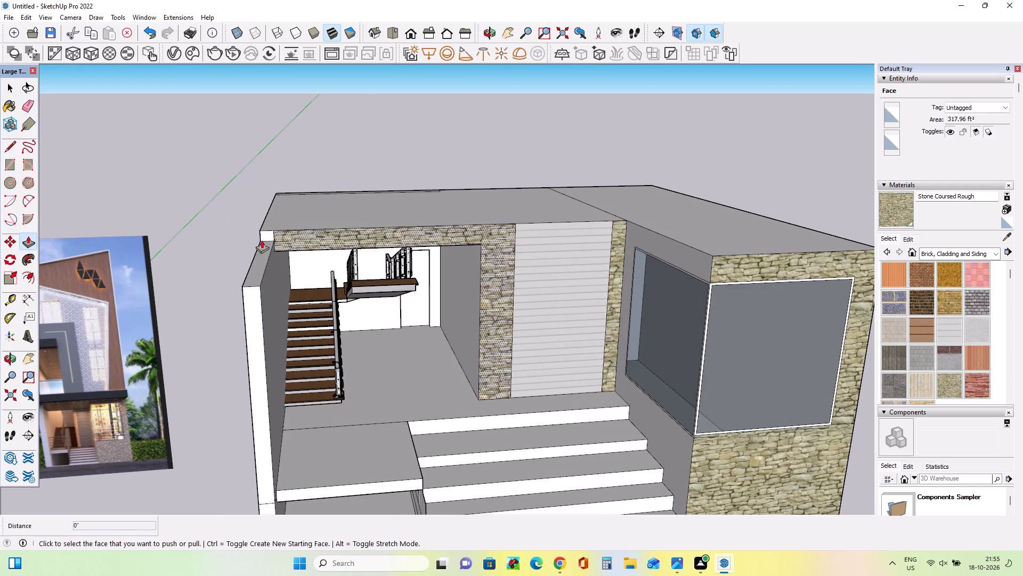
{"action": "middle_click_drag", "start_coordinate": [258, 243], "coordinate": [416, 286]}
{"action": "scroll", "coordinate": [318, 271], "scroll_direction": "up", "scroll_amount": 4}
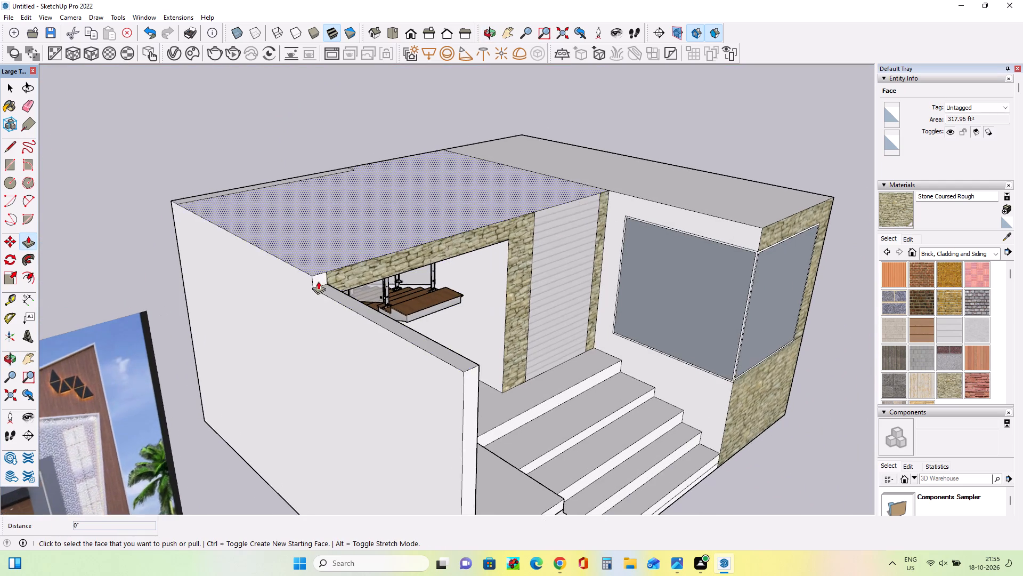
{"action": "scroll", "coordinate": [318, 281], "scroll_direction": "up", "scroll_amount": 4}
{"action": "middle_click_drag", "start_coordinate": [397, 308], "coordinate": [169, 313]}
{"action": "scroll", "coordinate": [169, 313], "scroll_direction": "down", "scroll_amount": 1}
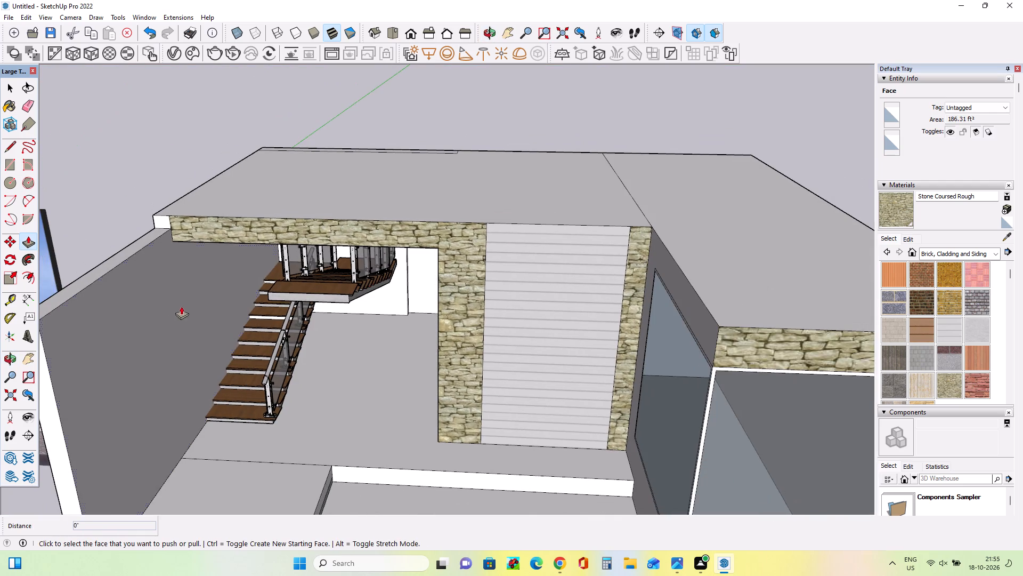
{"action": "scroll", "coordinate": [186, 302], "scroll_direction": "down", "scroll_amount": 4}
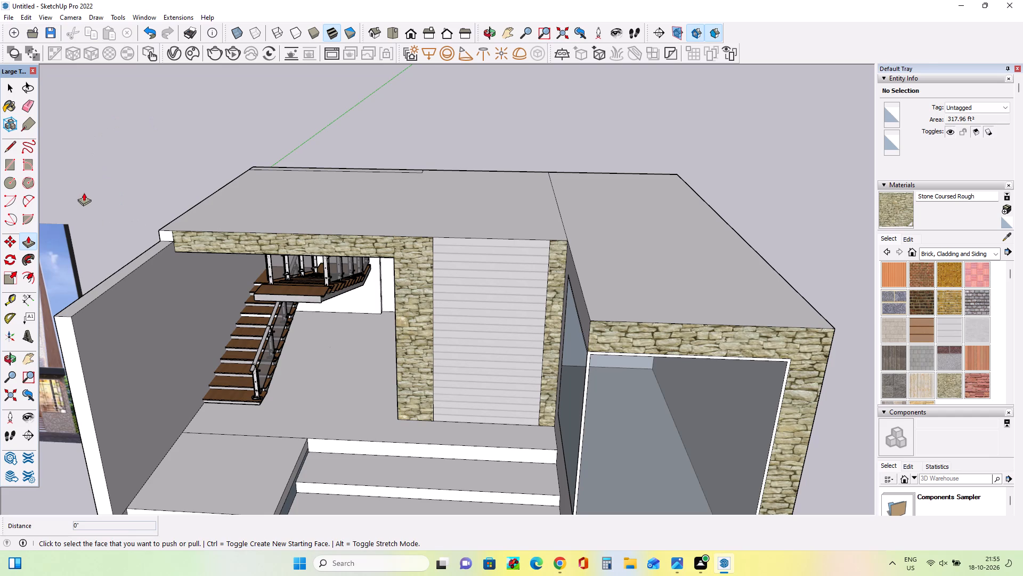
{"action": "left_click", "coordinate": [9, 149]}
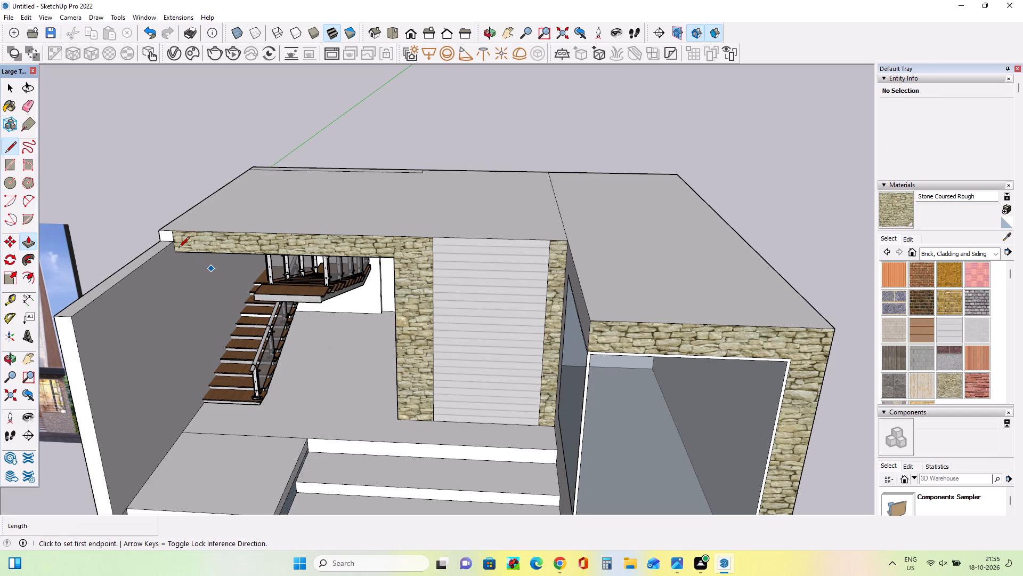
{"action": "left_click", "coordinate": [175, 244]}
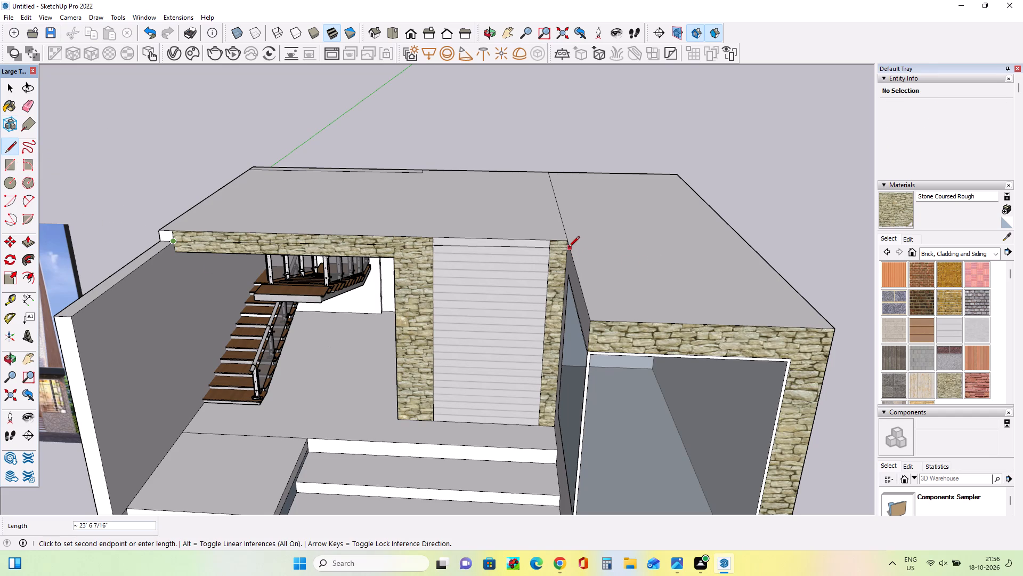
{"action": "middle_click_drag", "start_coordinate": [566, 252], "coordinate": [661, 229]}
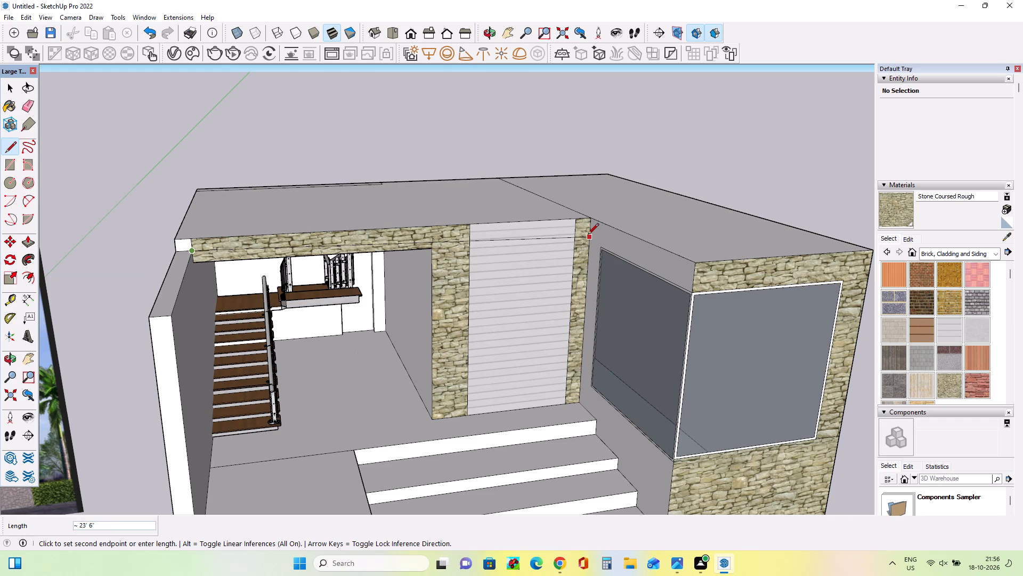
{"action": "left_click", "coordinate": [588, 229]}
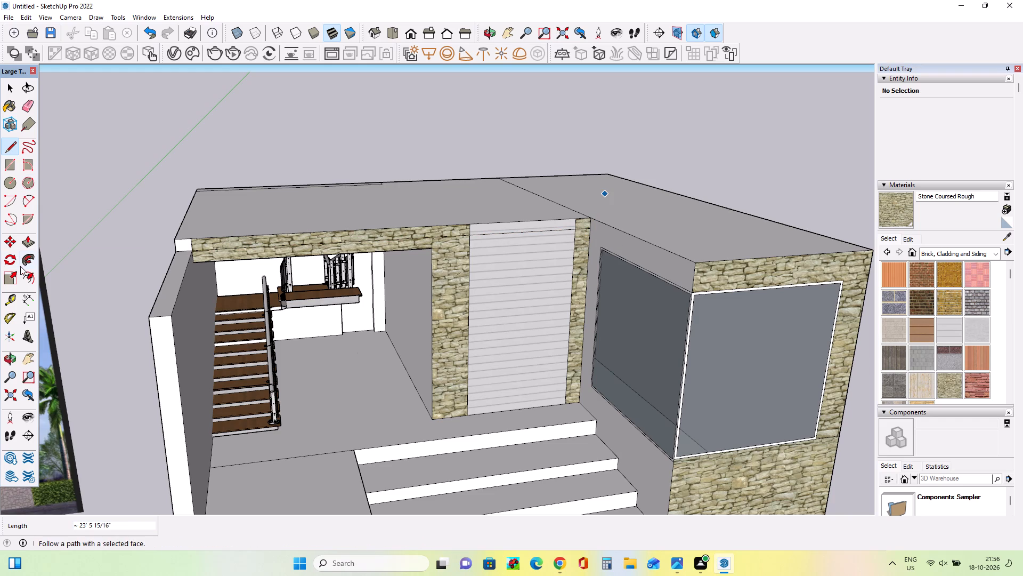
Pull the roof-edge band's stone and slatted faces forward about 11' 1 9/16", flush with the glazed room's front, to form a canopy over the entrance.
{"action": "left_click", "coordinate": [28, 237]}
{"action": "left_click", "coordinate": [347, 233]}
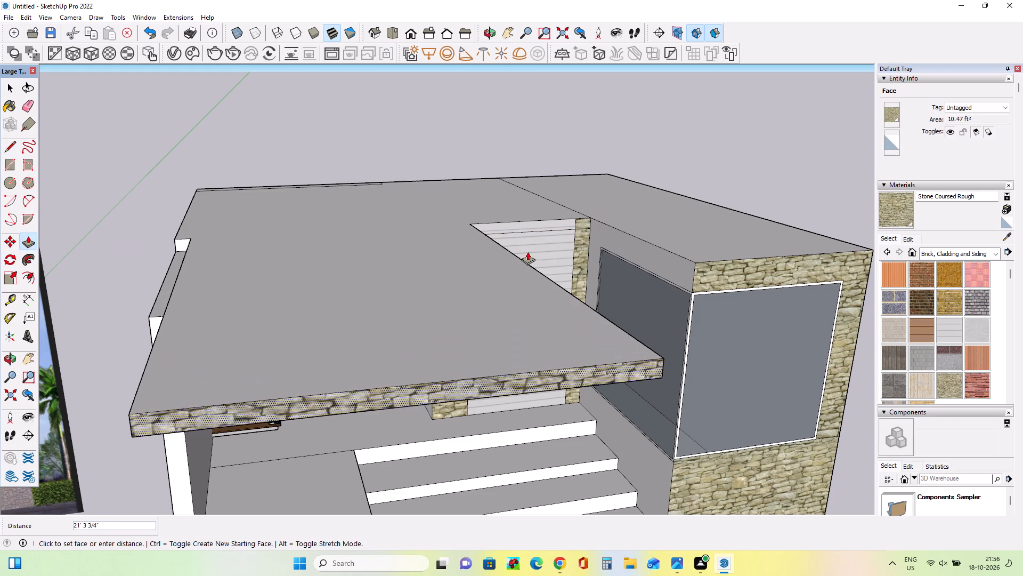
{"action": "left_click", "coordinate": [700, 271]}
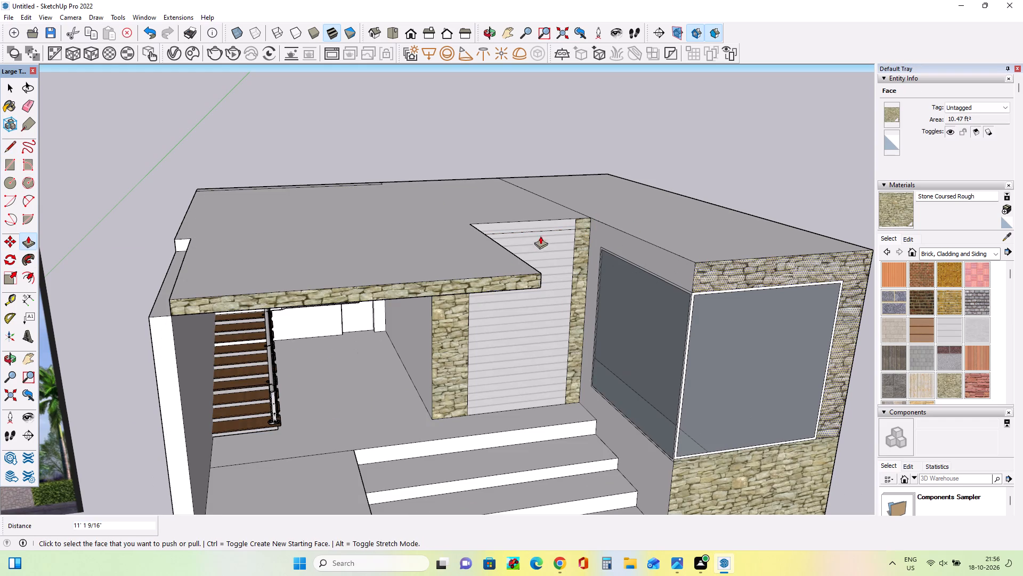
{"action": "left_click", "coordinate": [530, 228]}
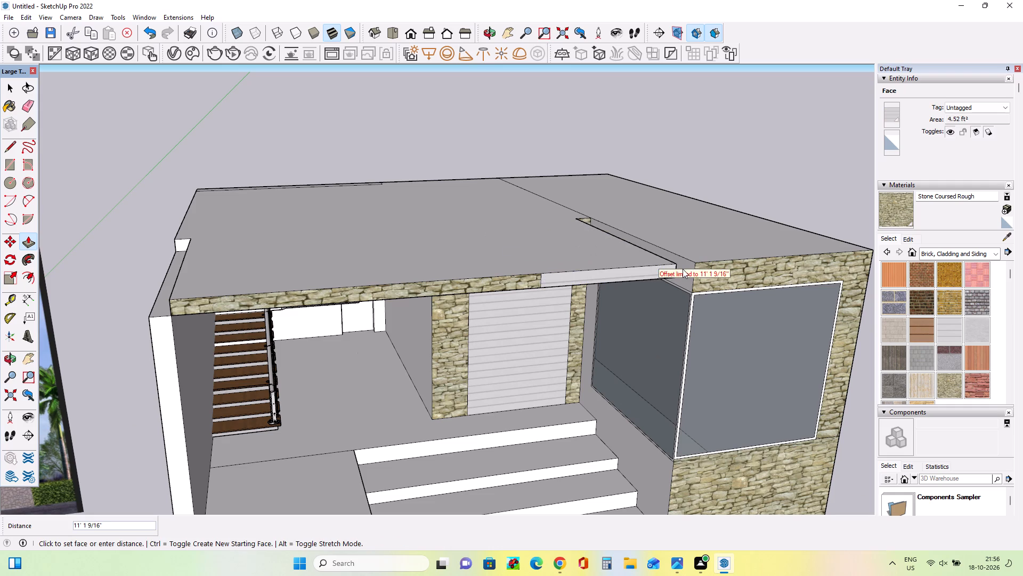
{"action": "left_click", "coordinate": [715, 265]}
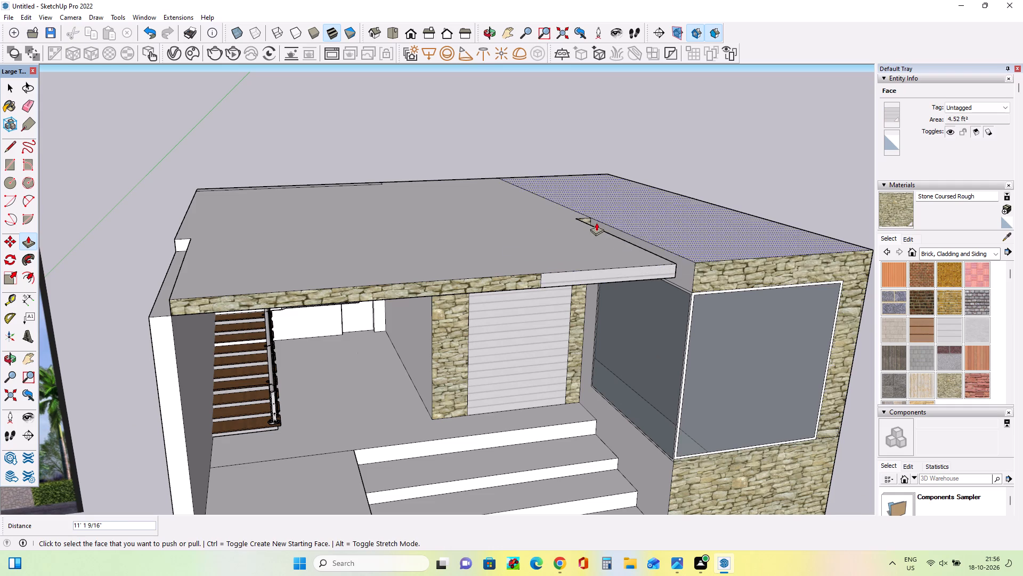
Pull the small recessed stone face beside the glazed room forward until it is flush with the entrance canopy's front edge.
{"action": "scroll", "coordinate": [595, 222], "scroll_direction": "up", "scroll_amount": 3}
{"action": "middle_click_drag", "start_coordinate": [636, 235], "coordinate": [526, 269]}
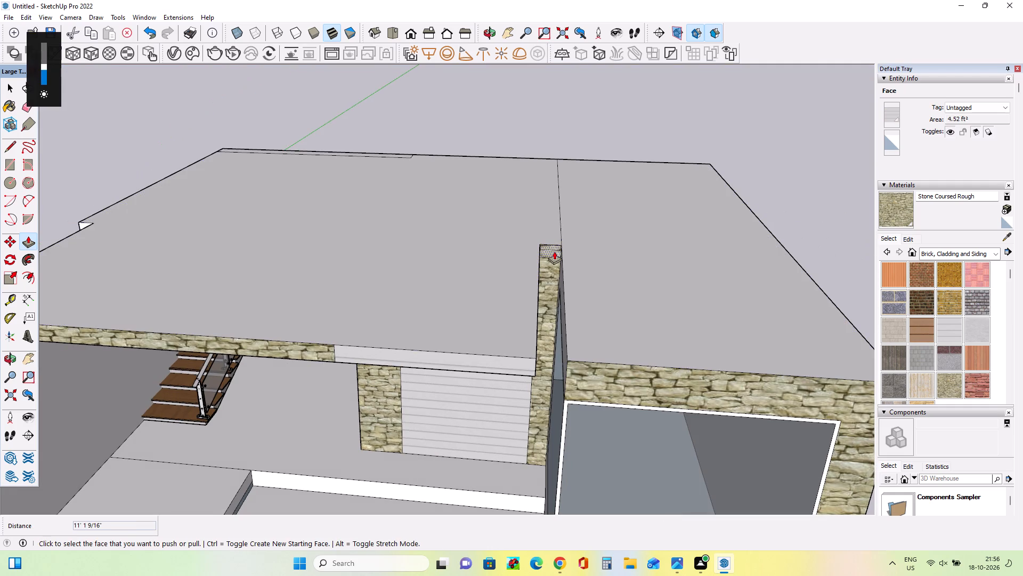
{"action": "left_click", "coordinate": [554, 252]}
{"action": "key", "text": "XF86Search"}
{"action": "key", "text": "super+p"}
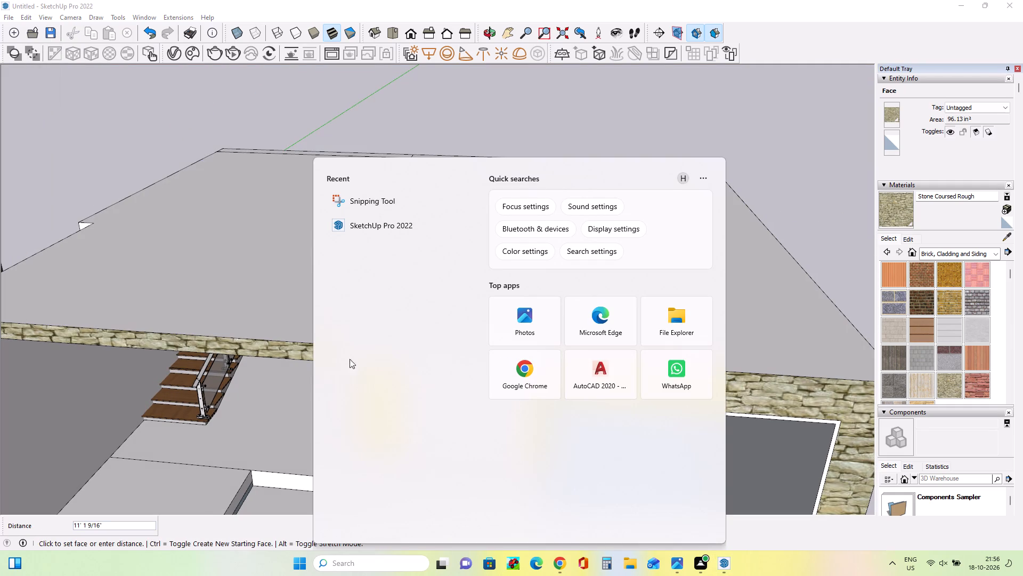
{"action": "key", "text": "F7"}
{"action": "left_click", "coordinate": [267, 348]}
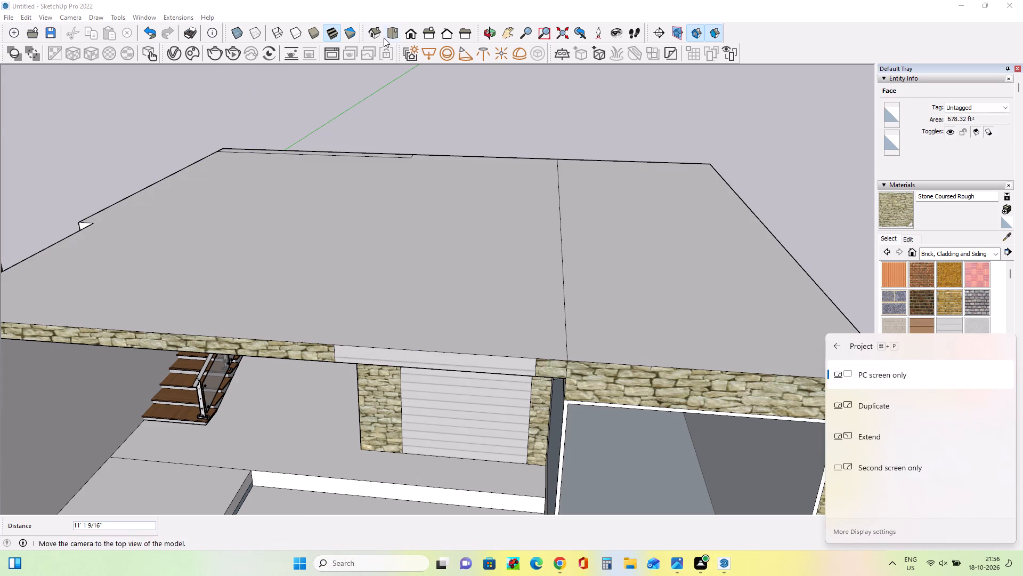
{"action": "left_click", "coordinate": [510, 31]}
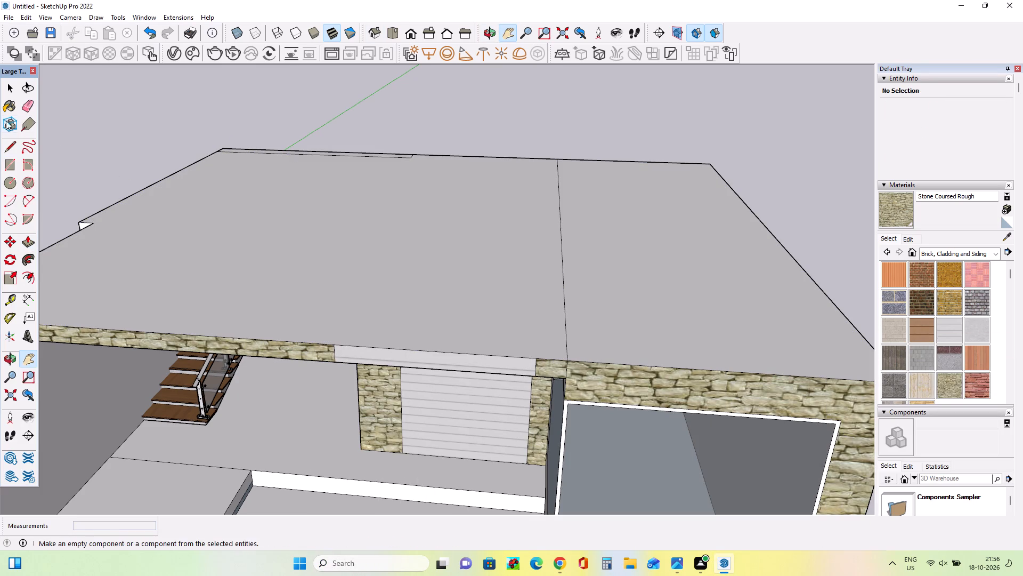
Erase the vertical seams on the canopy's front edge, at the stone-to-slatted joint and at the glazed room's stone corner.
{"action": "left_click", "coordinate": [27, 105]}
{"action": "left_click", "coordinate": [335, 353]}
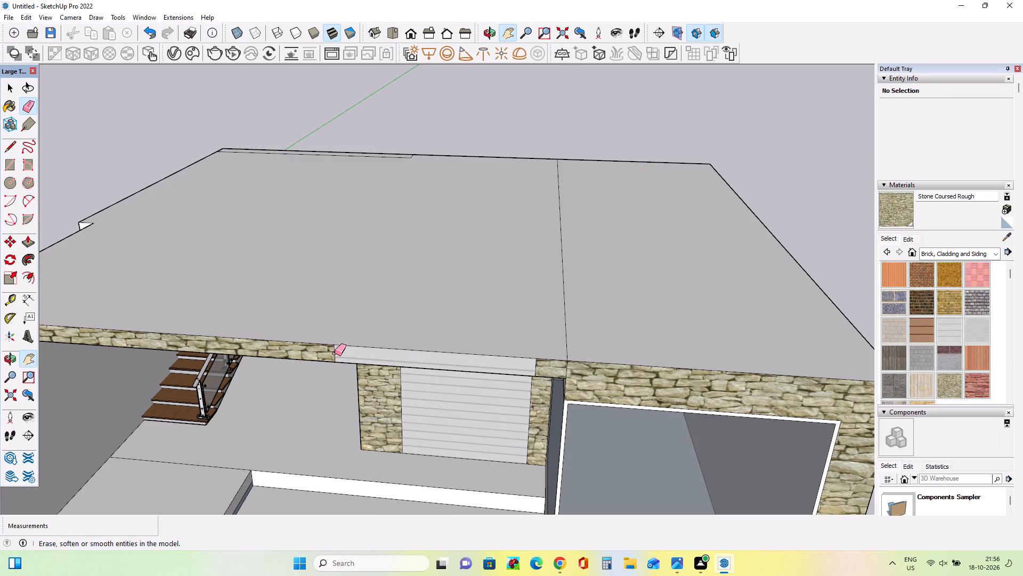
{"action": "left_click", "coordinate": [567, 372]}
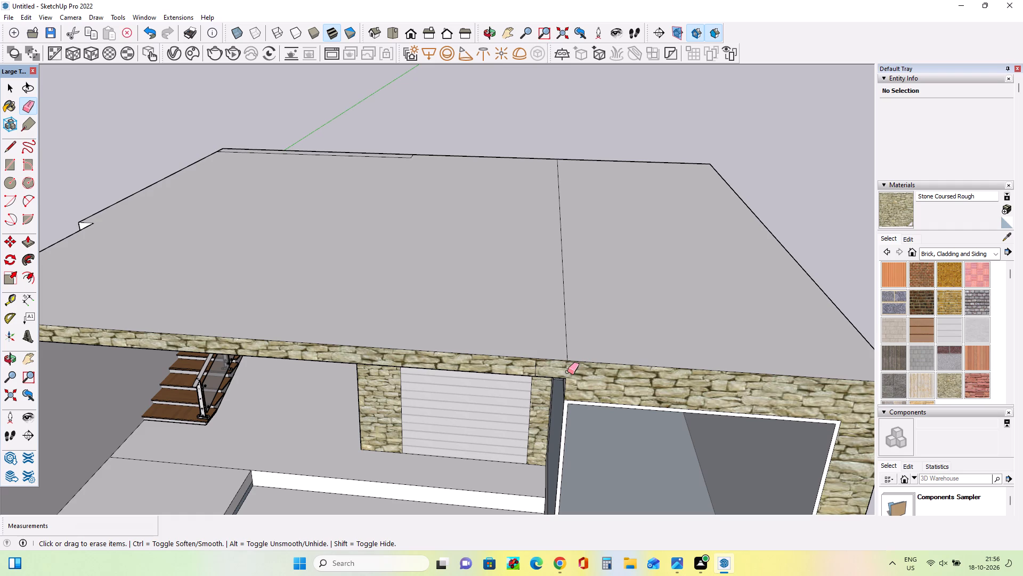
Draw an 8" vertical line separating the canopy's front edge from the glazed room's stone front.
{"action": "key", "text": "3"}
{"action": "scroll", "coordinate": [590, 343], "scroll_direction": "down", "scroll_amount": 7}
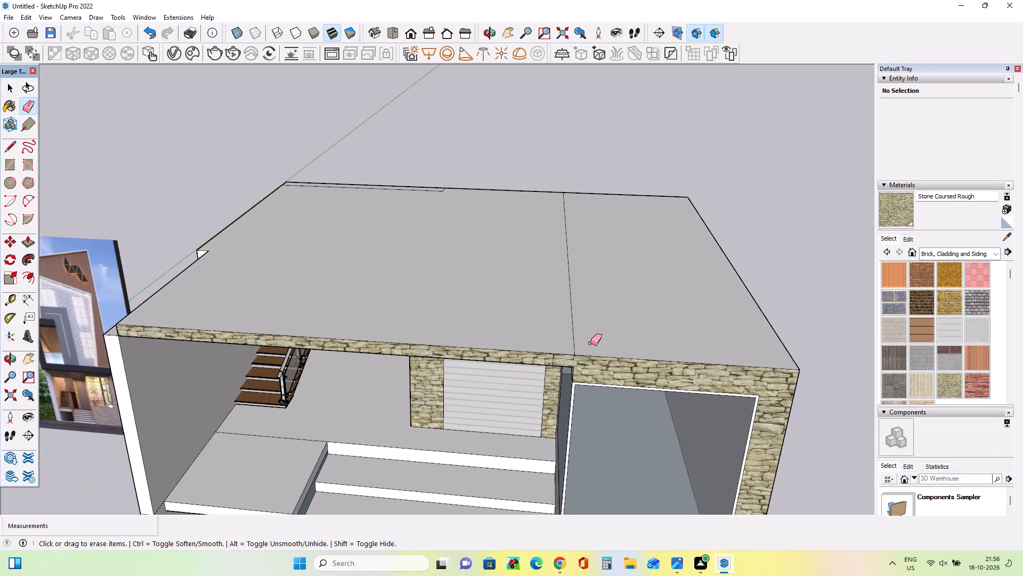
{"action": "middle_click_drag", "start_coordinate": [590, 343], "coordinate": [608, 277]}
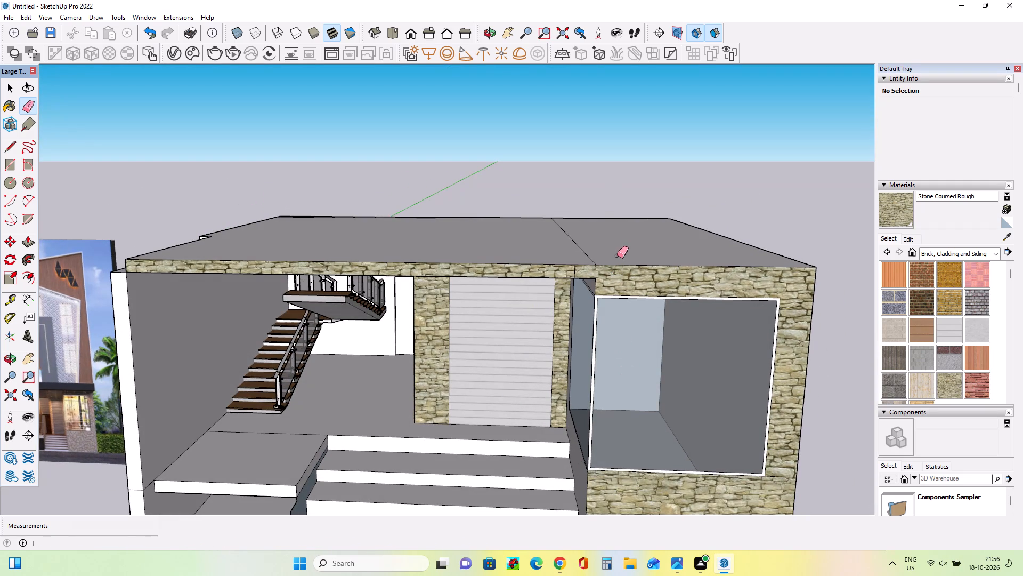
{"action": "middle_click_drag", "start_coordinate": [607, 271], "coordinate": [611, 281]}
{"action": "scroll", "coordinate": [607, 281], "scroll_direction": "up", "scroll_amount": 3}
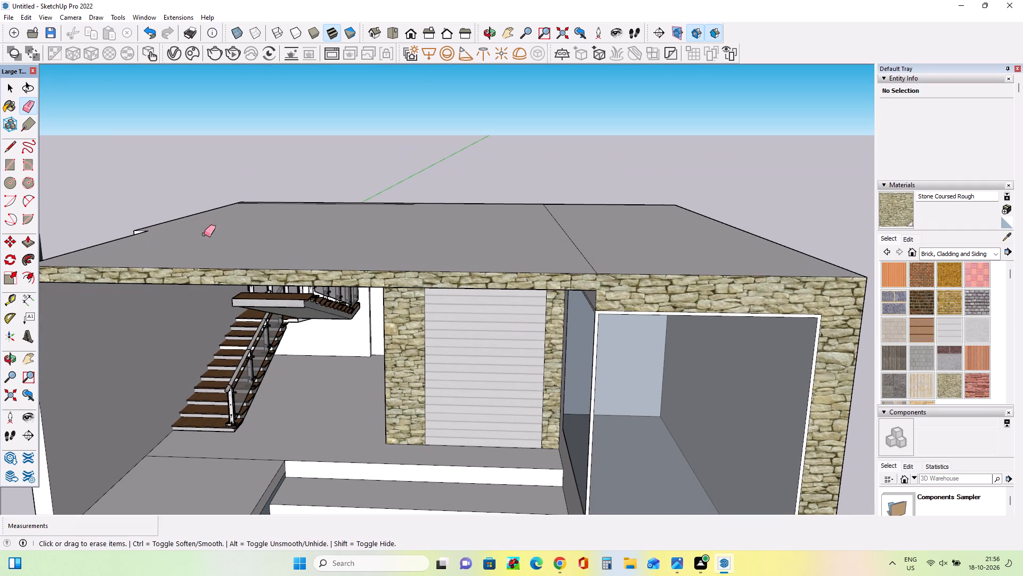
{"action": "left_click", "coordinate": [10, 148]}
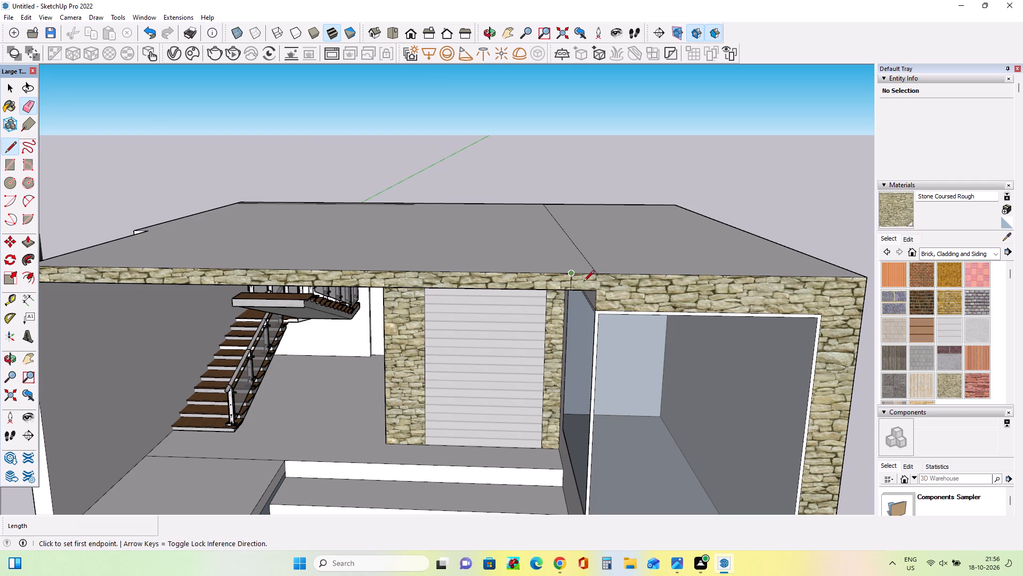
{"action": "left_click", "coordinate": [595, 290]}
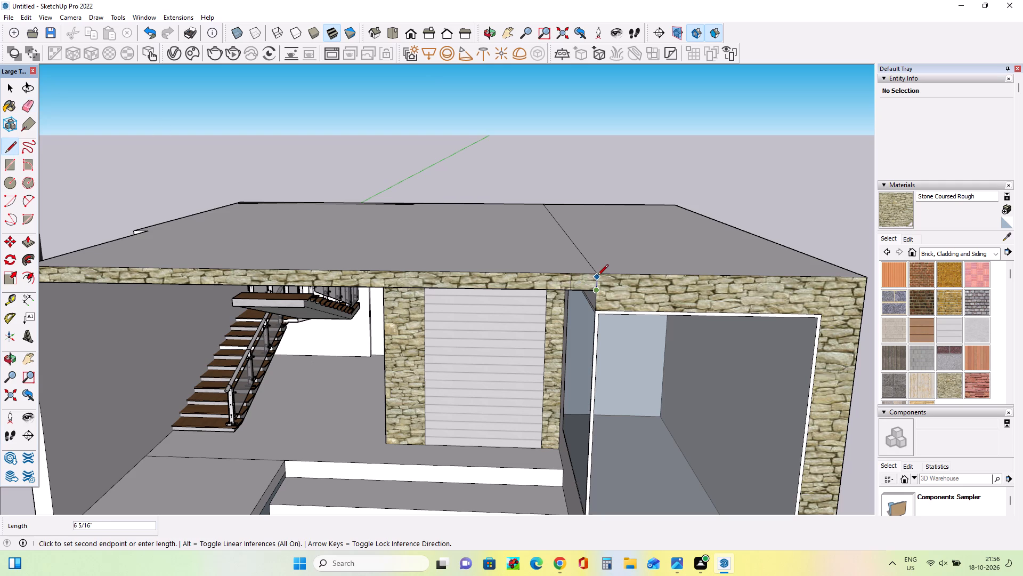
{"action": "left_click", "coordinate": [597, 276]}
Paint the canopy's front edge, including the short piece beside the glazed room, with 0010_Snow from Colors-Named.
{"action": "scroll", "coordinate": [928, 374], "scroll_direction": "down", "scroll_amount": 2}
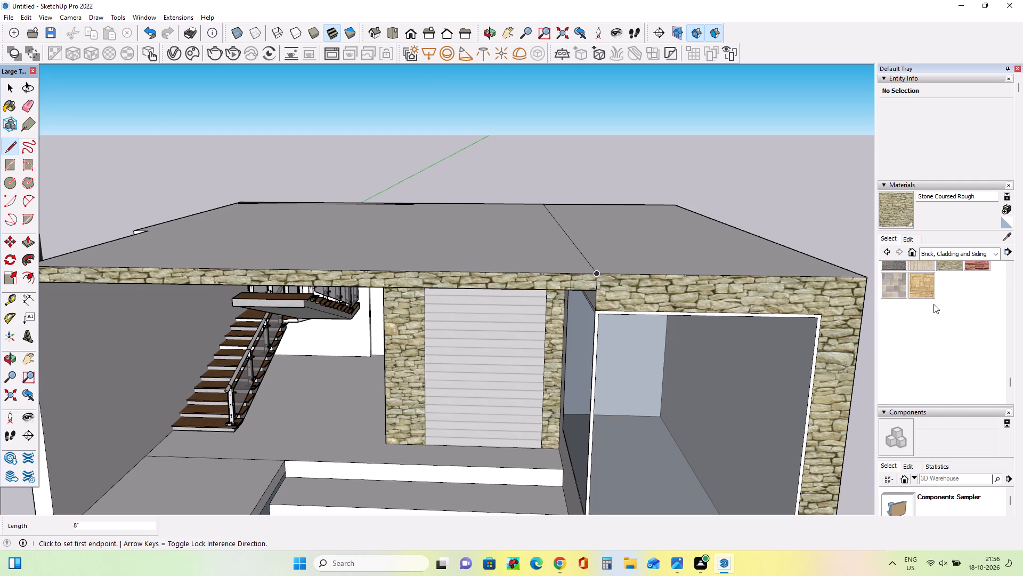
{"action": "scroll", "coordinate": [933, 304], "scroll_direction": "up", "scroll_amount": 5}
{"action": "scroll", "coordinate": [933, 304], "scroll_direction": "down", "scroll_amount": 1}
{"action": "scroll", "coordinate": [933, 304], "scroll_direction": "up", "scroll_amount": 2}
{"action": "left_click", "coordinate": [931, 251]}
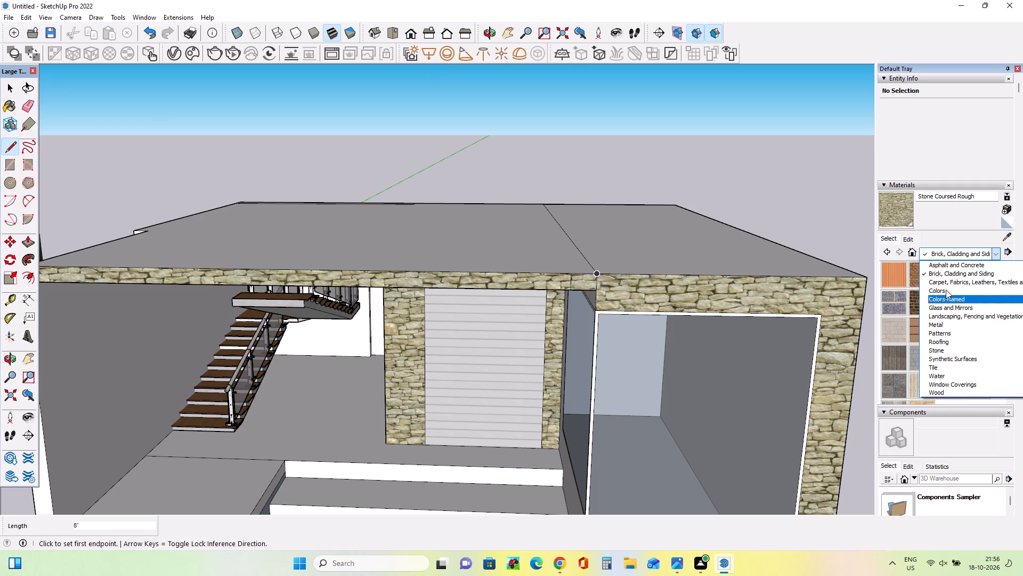
{"action": "scroll", "coordinate": [940, 281], "scroll_direction": "up", "scroll_amount": 3}
{"action": "left_click", "coordinate": [962, 327]}
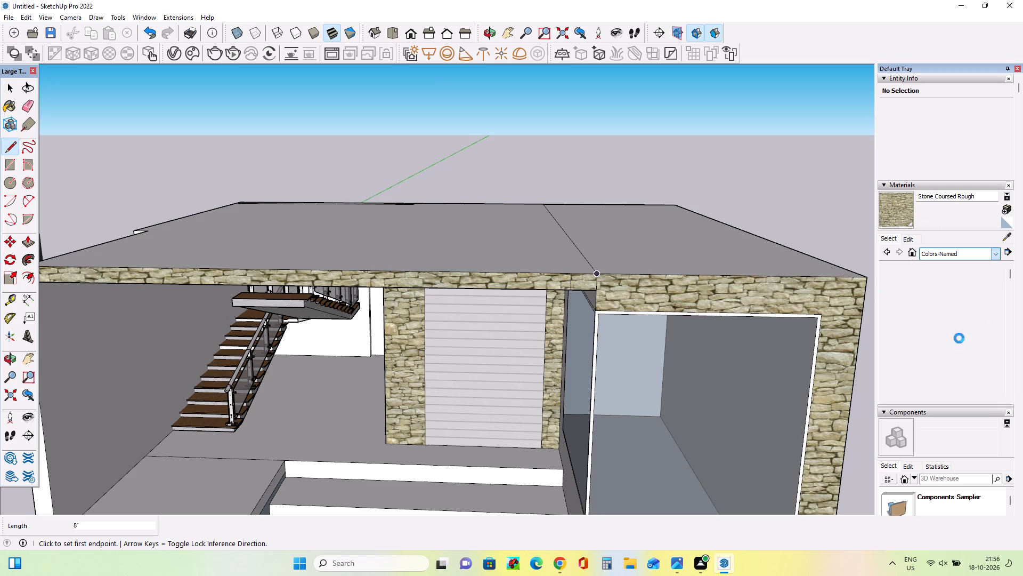
{"action": "left_click", "coordinate": [921, 330]}
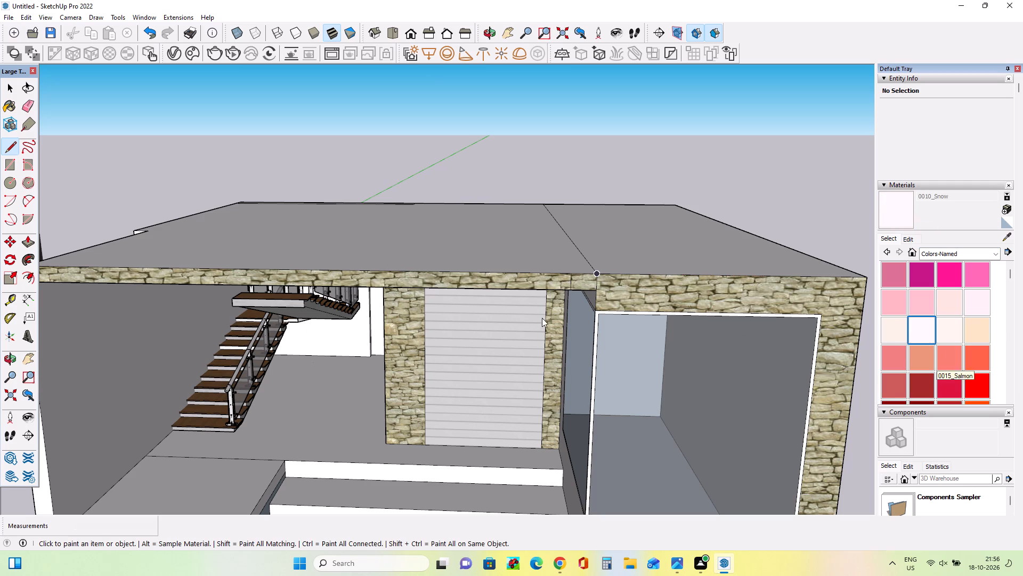
{"action": "left_click", "coordinate": [383, 276]}
{"action": "scroll", "coordinate": [535, 285], "scroll_direction": "down", "scroll_amount": 3}
{"action": "key", "text": "minus"}
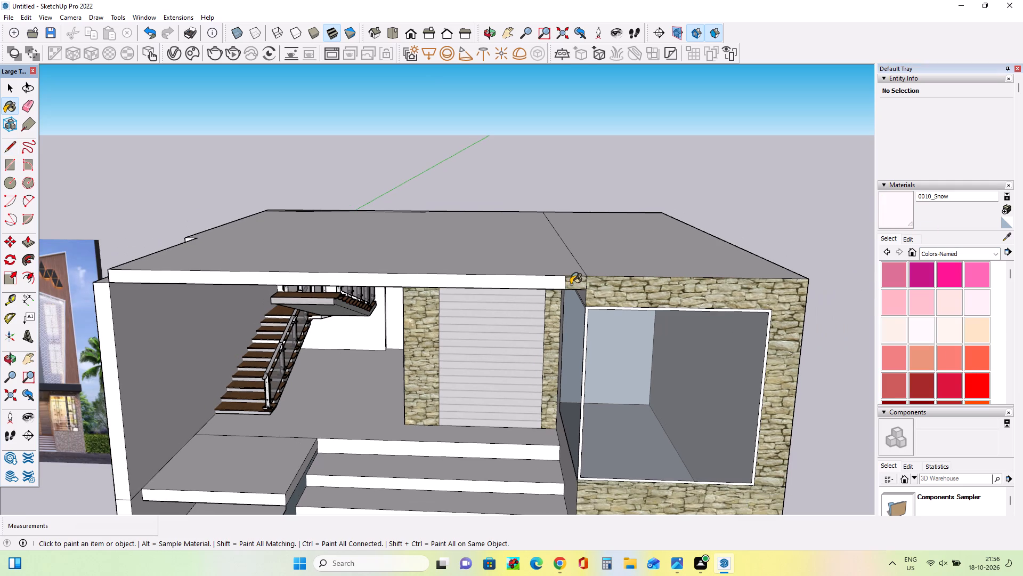
{"action": "left_click", "coordinate": [571, 284]}
Pull the small roof end face above the staircase-side wall forward 11' 1 9/16", flush with the canopy's front edge.
{"action": "middle_click_drag", "start_coordinate": [612, 288], "coordinate": [663, 292]}
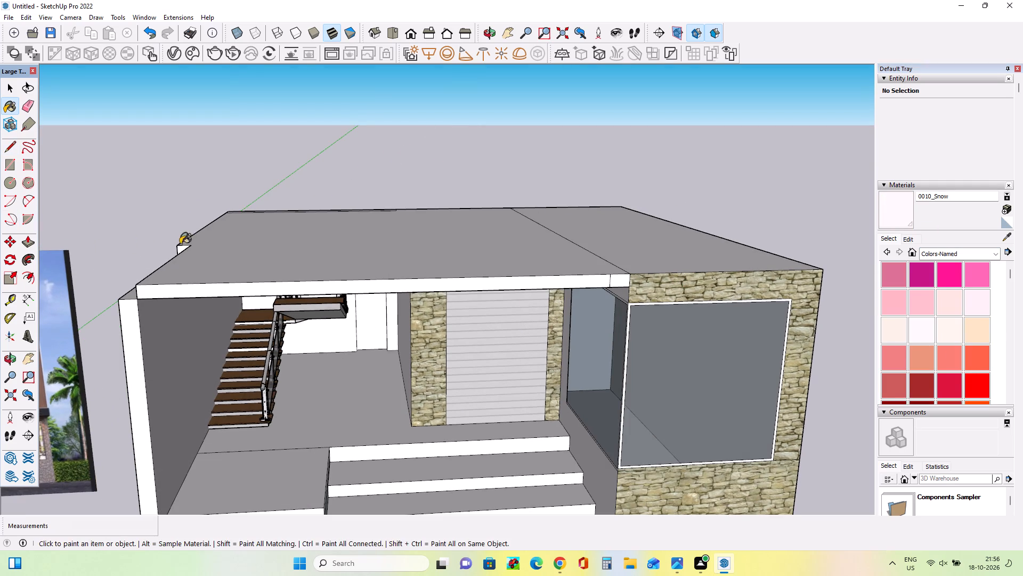
{"action": "middle_click_drag", "start_coordinate": [213, 271], "coordinate": [328, 290]}
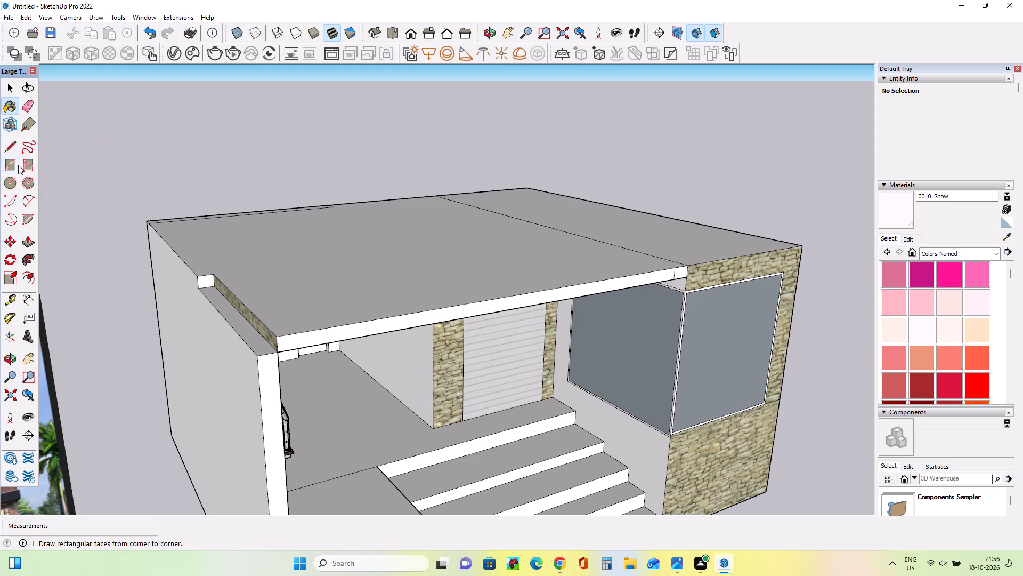
{"action": "left_click", "coordinate": [27, 244]}
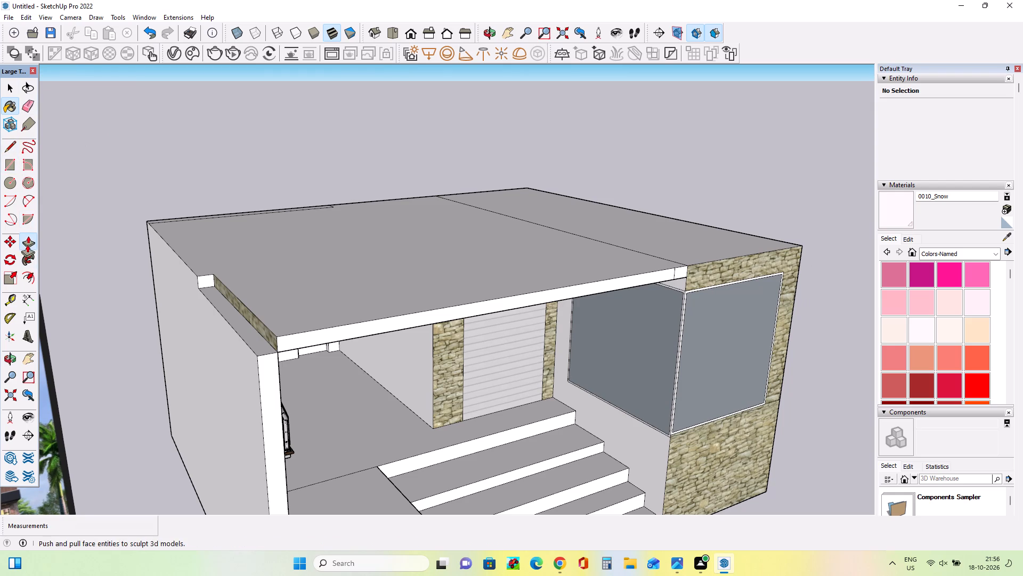
{"action": "left_click_drag", "start_coordinate": [201, 279], "coordinate": [297, 346]}
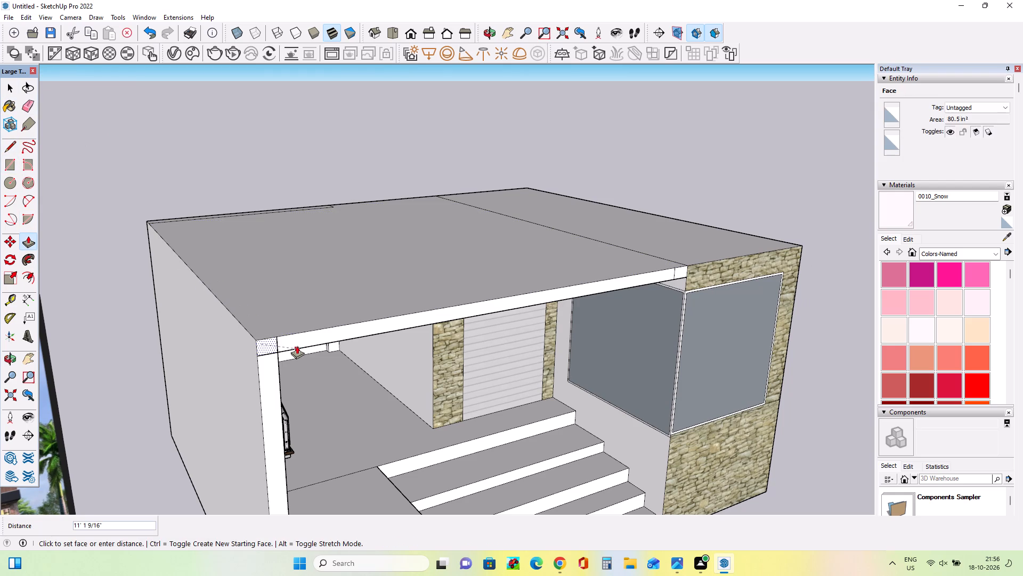
{"action": "left_click_drag", "start_coordinate": [297, 346], "coordinate": [297, 345]}
{"action": "middle_click", "coordinate": [304, 349]}
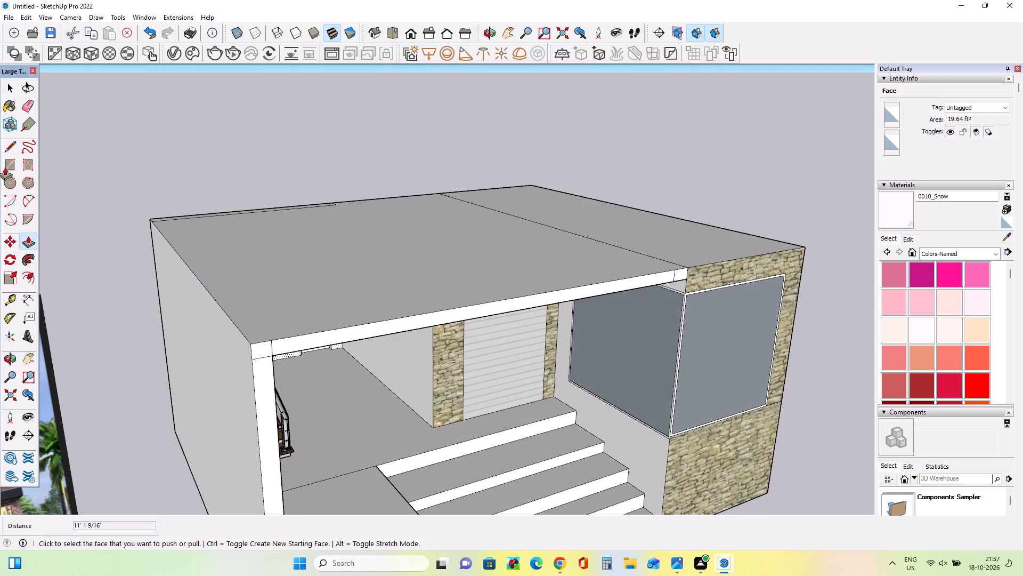
Erase the seam lines near both ends of the canopy's white front edge so it joins the side wall cleanly.
{"action": "left_click", "coordinate": [22, 109]}
{"action": "left_click", "coordinate": [272, 348]}
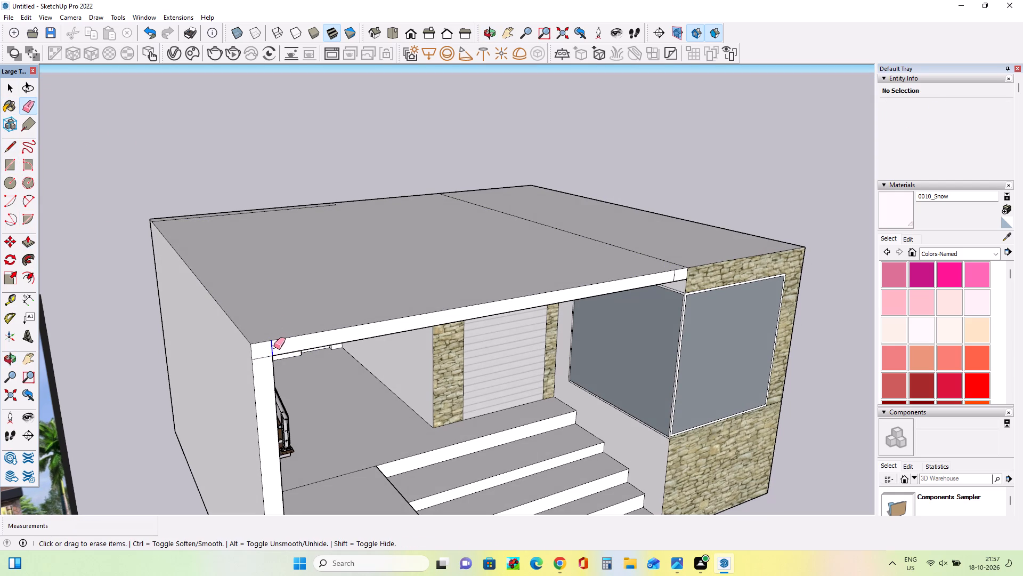
{"action": "left_click_drag", "start_coordinate": [266, 358], "coordinate": [266, 350]}
{"action": "middle_click_drag", "start_coordinate": [324, 337], "coordinate": [277, 337]}
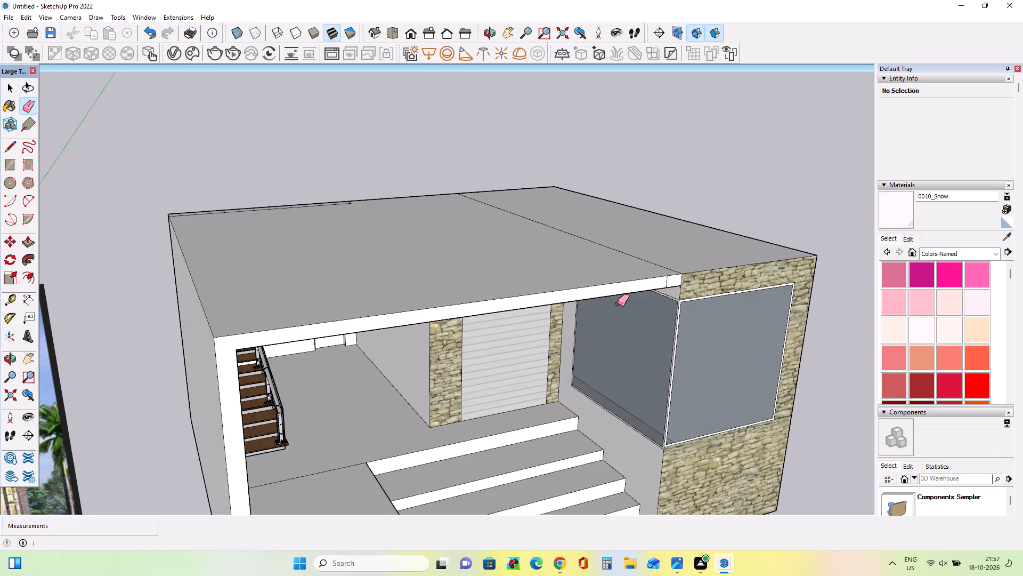
{"action": "left_click_drag", "start_coordinate": [657, 287], "coordinate": [663, 283]}
Examine the canopy's front edge and underside over the entrance, along with the overall ground-floor massing.
{"action": "middle_click_drag", "start_coordinate": [696, 330], "coordinate": [653, 311]}
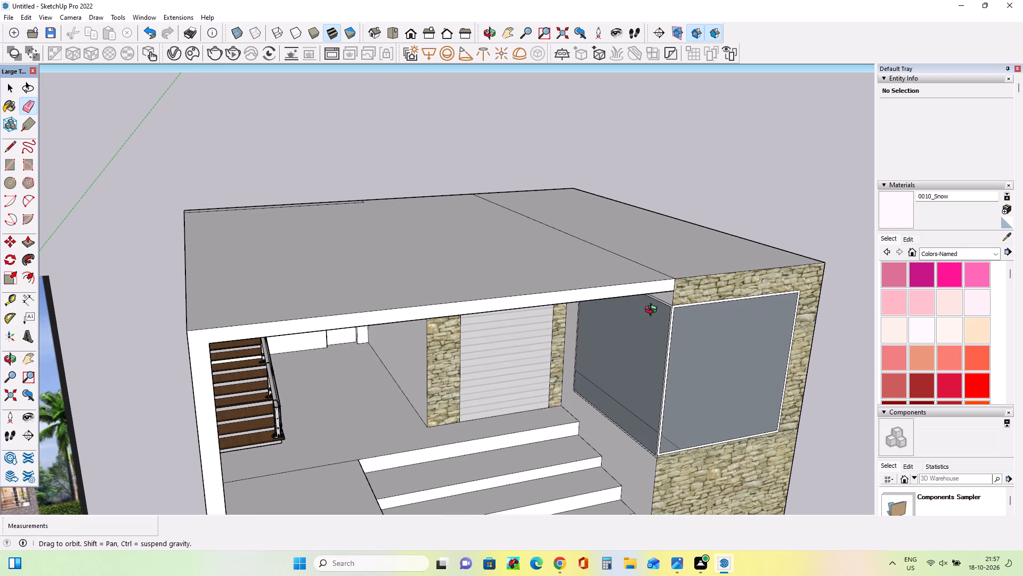
{"action": "middle_click_drag", "start_coordinate": [653, 311], "coordinate": [605, 222]}
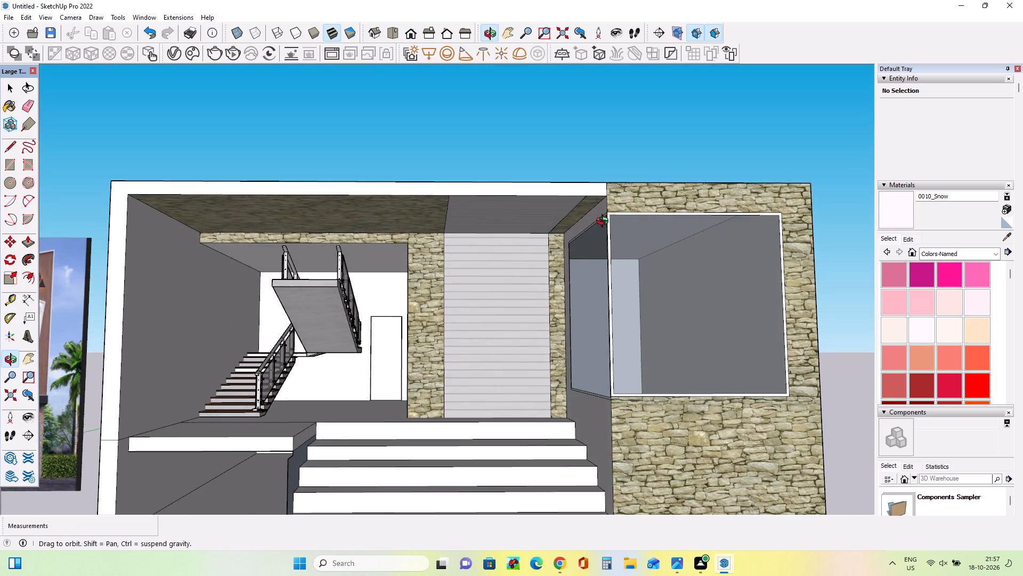
{"action": "middle_click_drag", "start_coordinate": [605, 222], "coordinate": [606, 249]}
{"action": "middle_click_drag", "start_coordinate": [496, 311], "coordinate": [500, 319]}
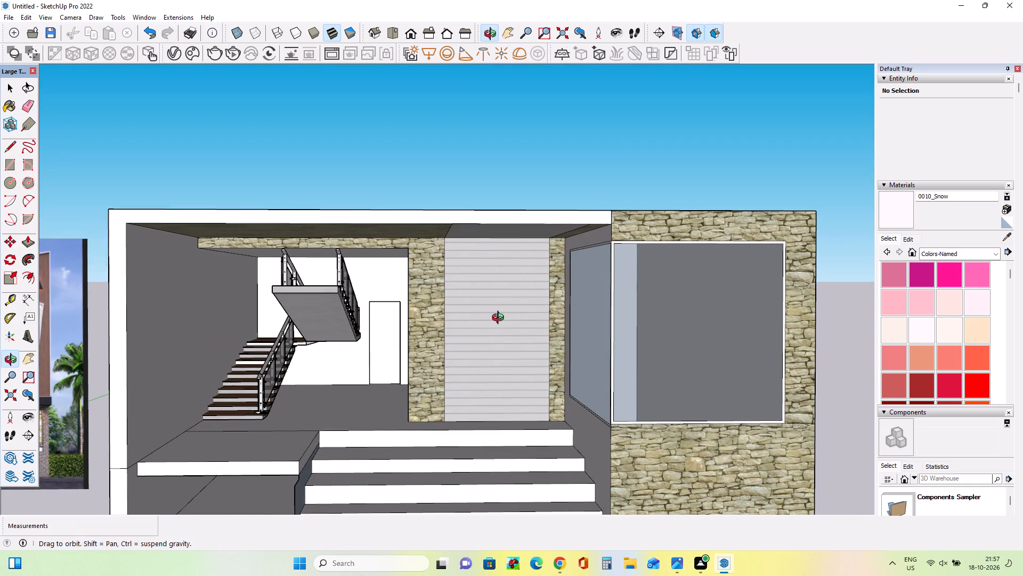
{"action": "middle_click_drag", "start_coordinate": [500, 319], "coordinate": [506, 332]}
{"action": "scroll", "coordinate": [508, 334], "scroll_direction": "down", "scroll_amount": 4}
{"action": "middle_click_drag", "start_coordinate": [509, 335], "coordinate": [515, 380]}
{"action": "scroll", "coordinate": [515, 380], "scroll_direction": "down", "scroll_amount": 1}
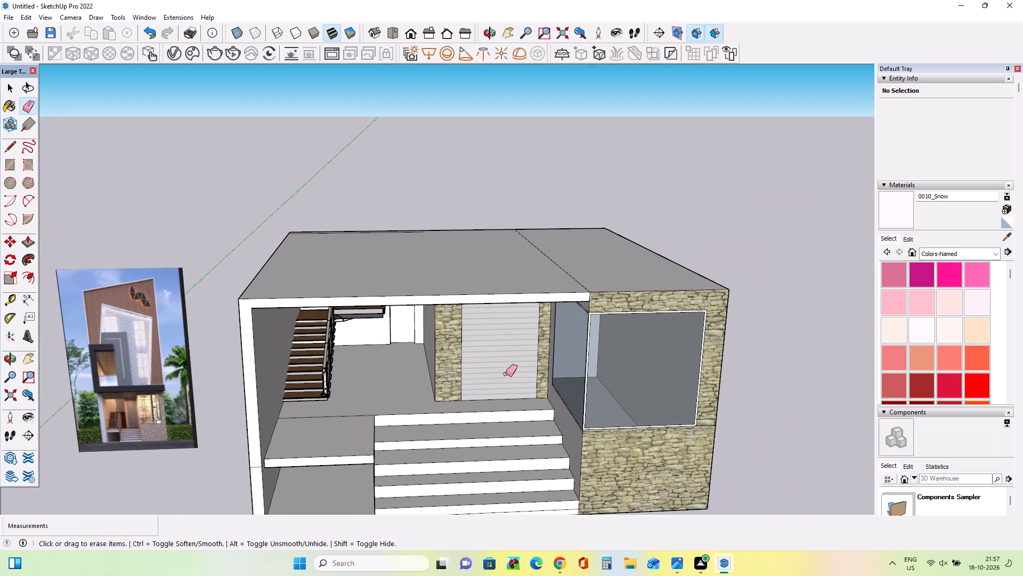
{"action": "middle_click_drag", "start_coordinate": [464, 342], "coordinate": [466, 350]}
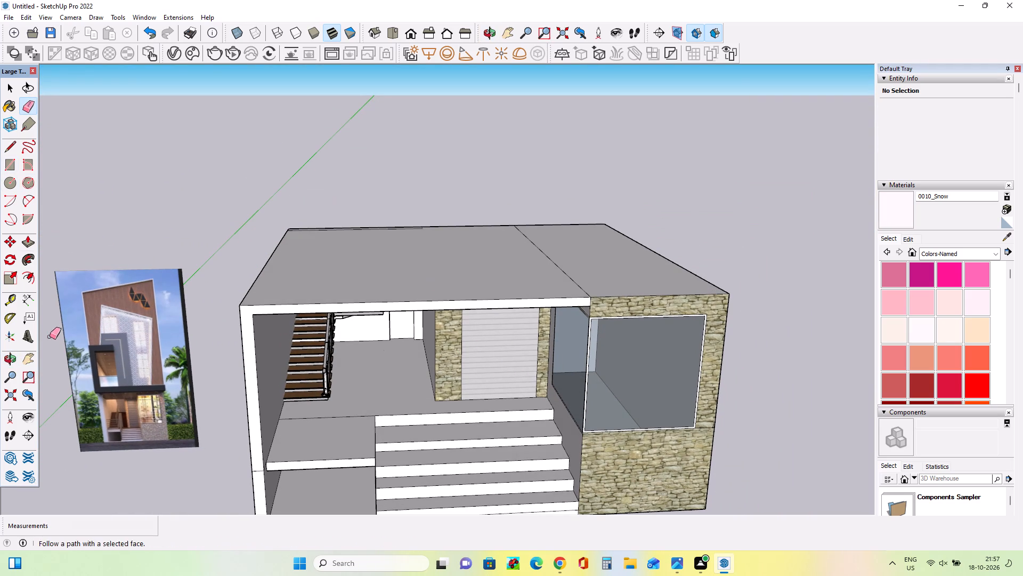
Raise the top face of the main roof slab and entrance canopy by 5 1/16".
{"action": "left_click", "coordinate": [31, 240]}
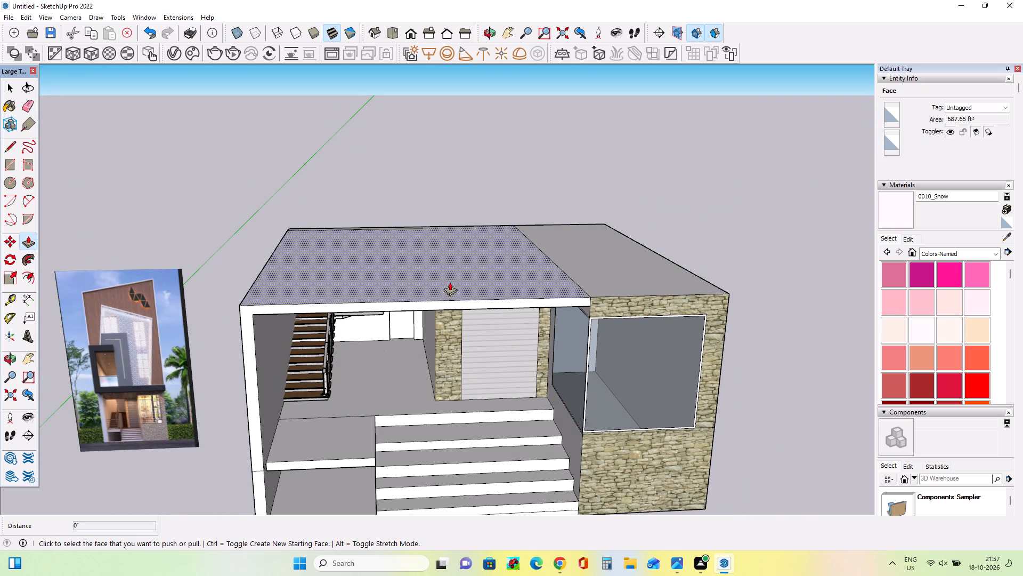
{"action": "left_click", "coordinate": [453, 283]}
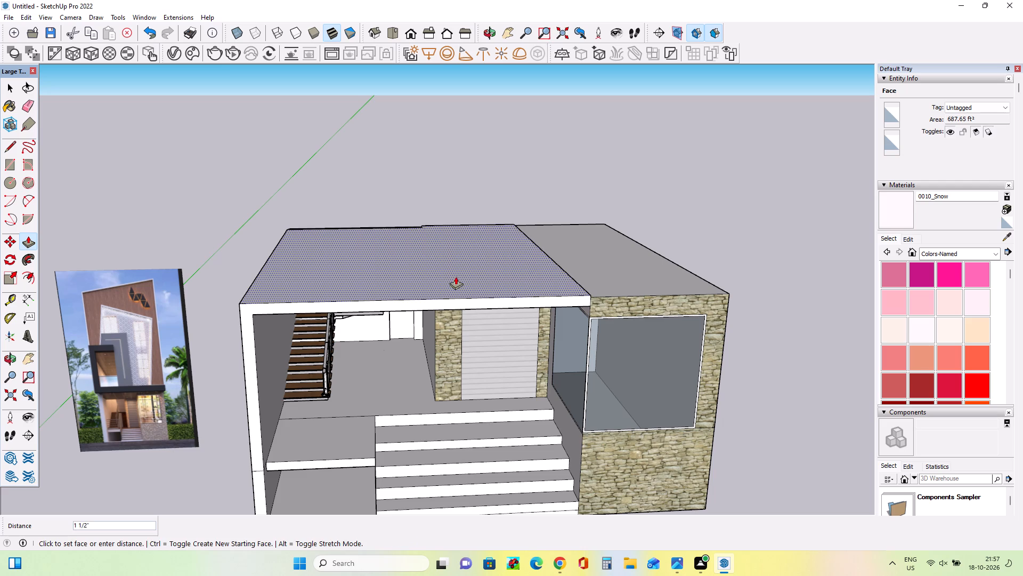
{"action": "left_click", "coordinate": [460, 278]}
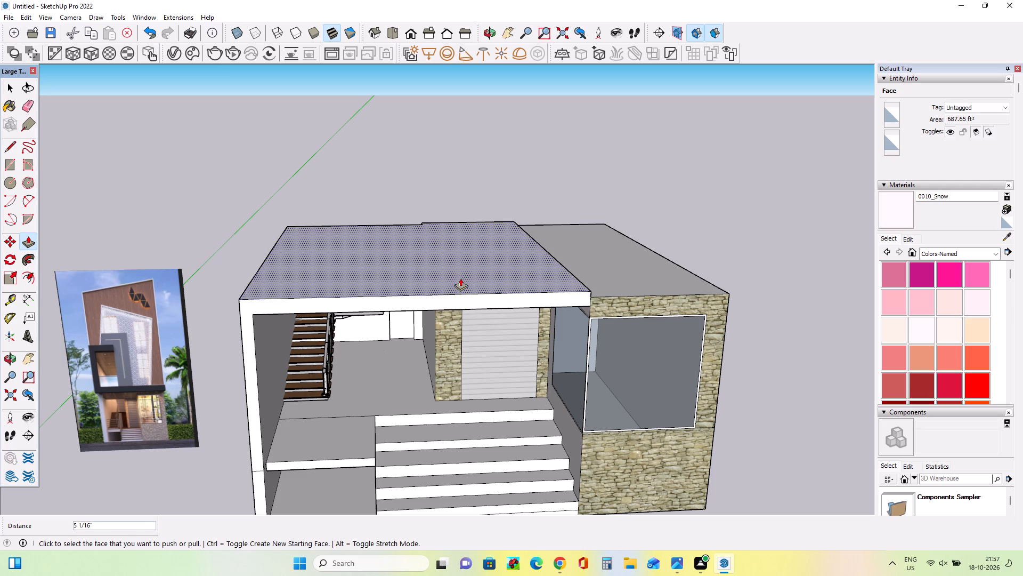
Raise the roof section over the glazed room 5 1/16", level with the main roof slab.
{"action": "middle_click_drag", "start_coordinate": [470, 310], "coordinate": [480, 324]}
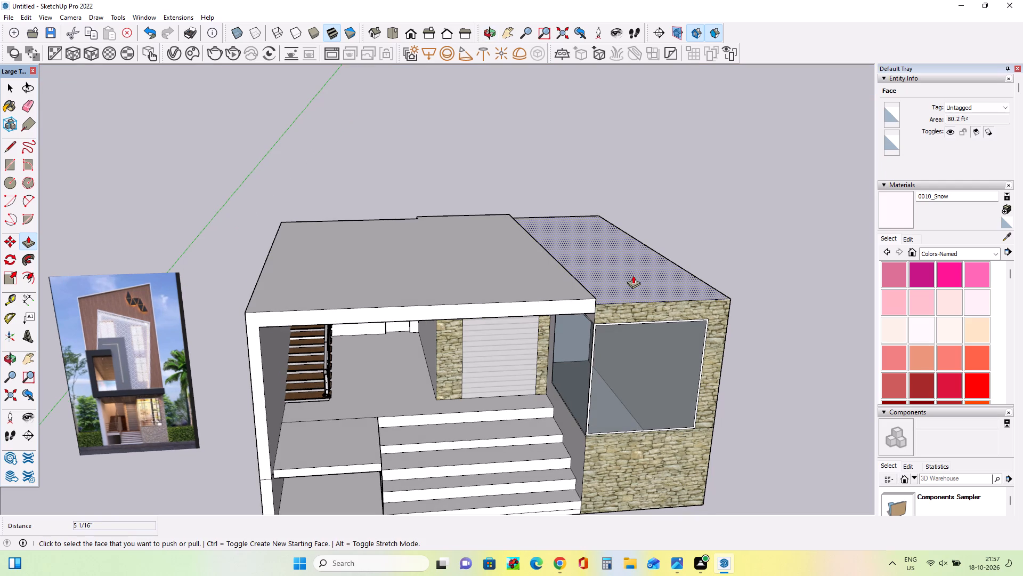
{"action": "left_click", "coordinate": [633, 275]}
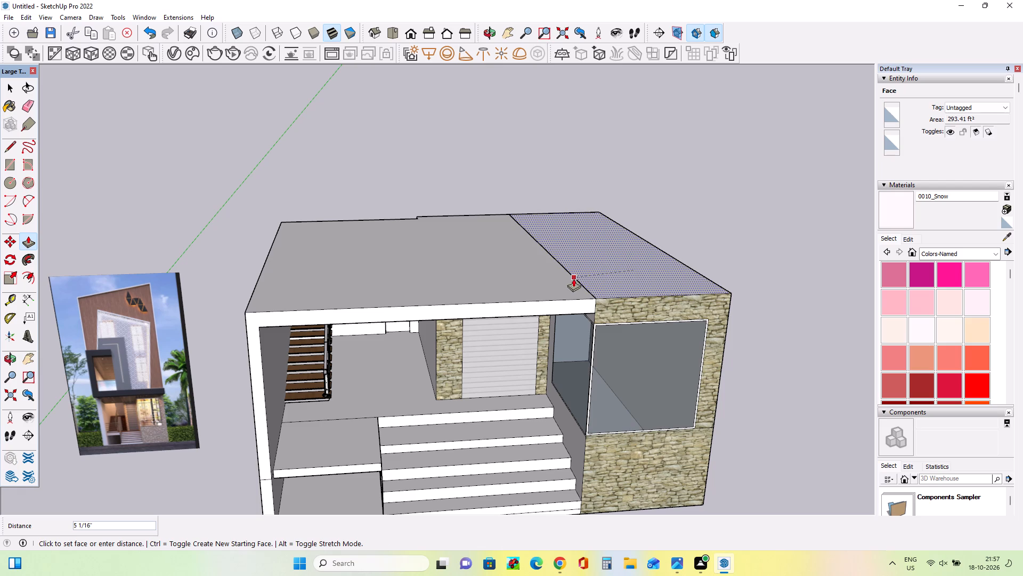
{"action": "left_click", "coordinate": [562, 285]}
{"action": "middle_click_drag", "start_coordinate": [638, 273], "coordinate": [528, 287]}
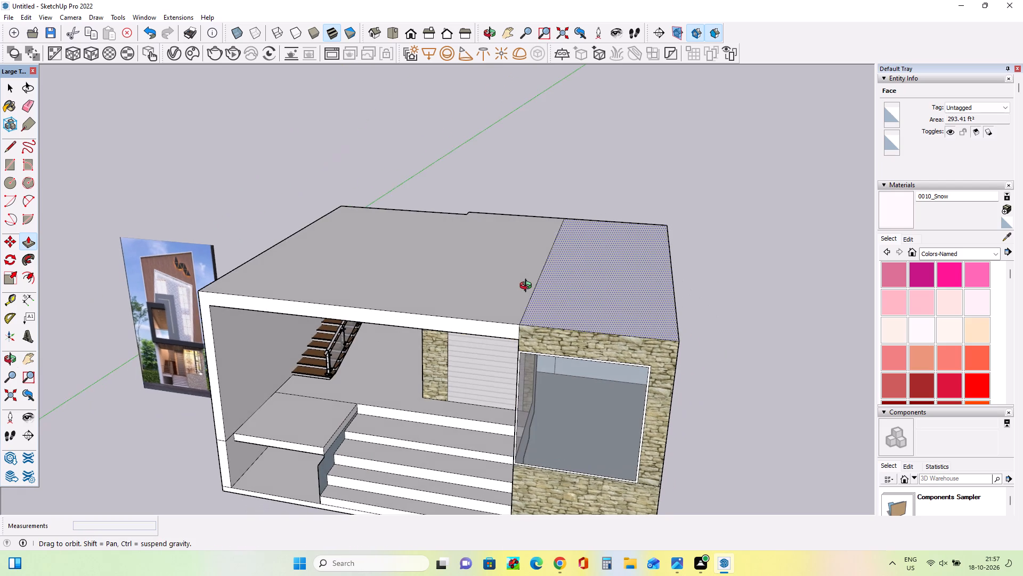
{"action": "middle_click_drag", "start_coordinate": [528, 287], "coordinate": [559, 252]}
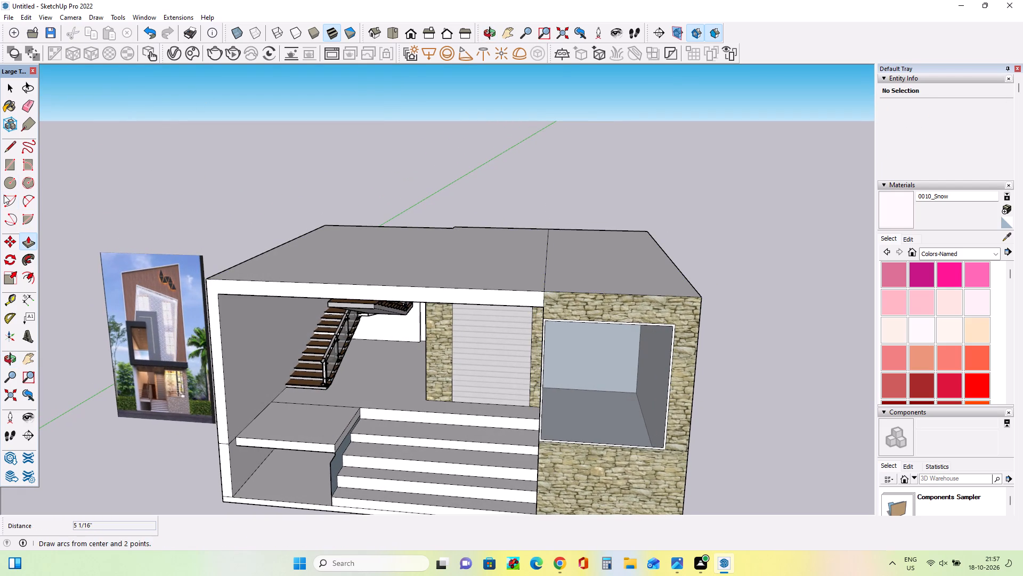
Extend the white slab edge across the stone wall's front with a horizontal line about 10' 2" long and erase the vertical seam between them.
{"action": "left_click", "coordinate": [7, 149]}
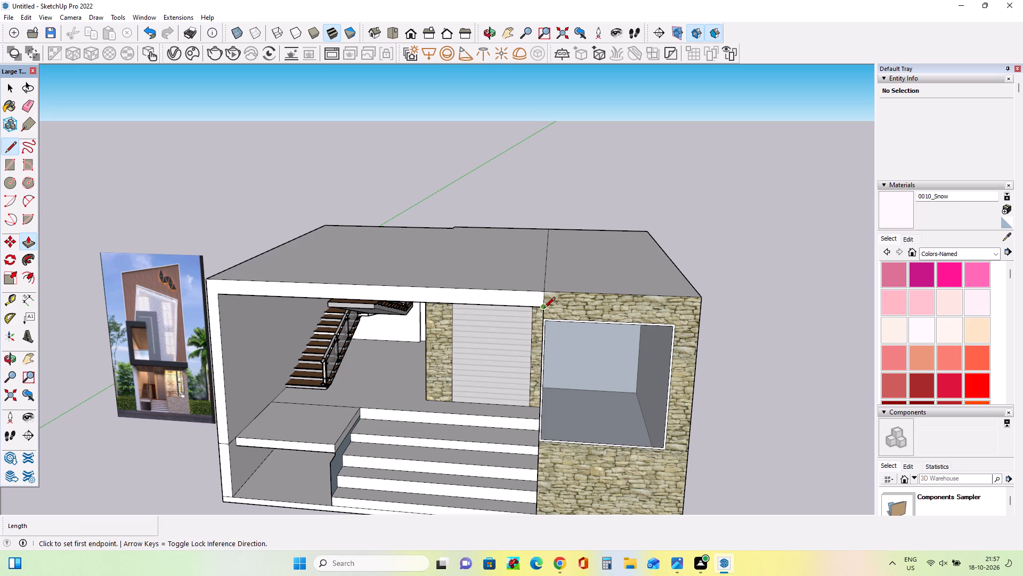
{"action": "left_click", "coordinate": [544, 309]}
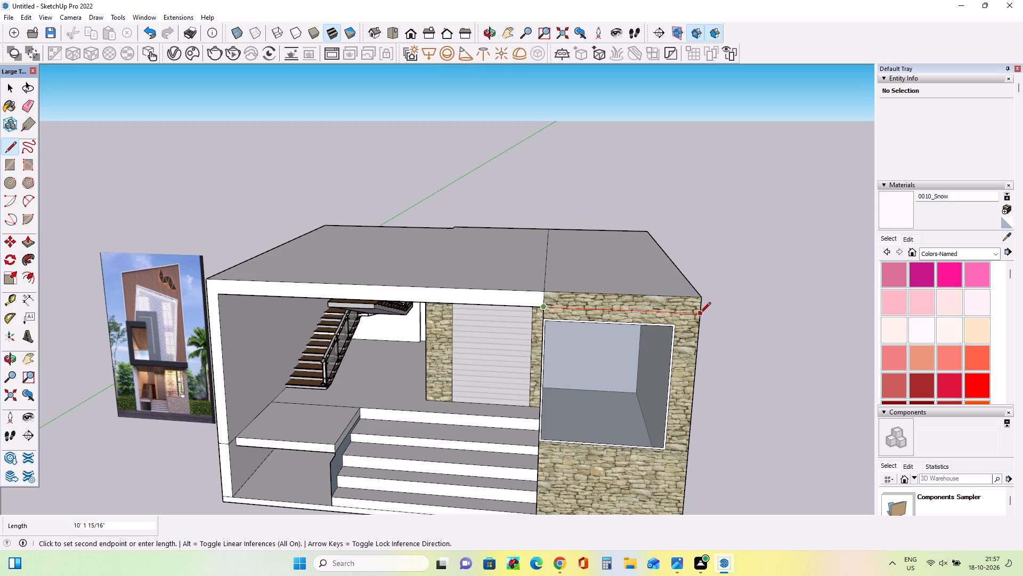
{"action": "left_click", "coordinate": [700, 314]}
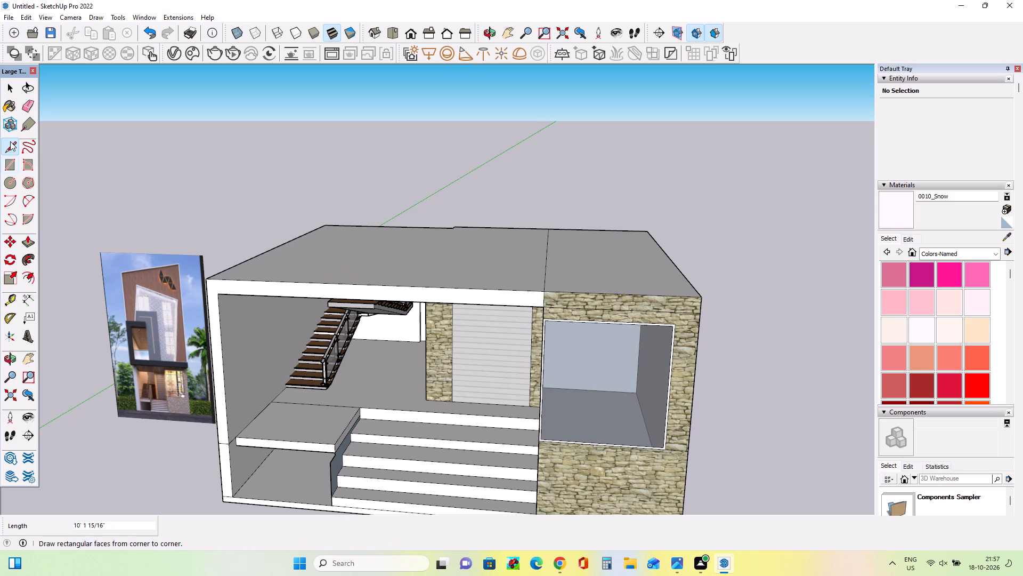
{"action": "left_click", "coordinate": [22, 107]}
{"action": "left_click", "coordinate": [543, 298]}
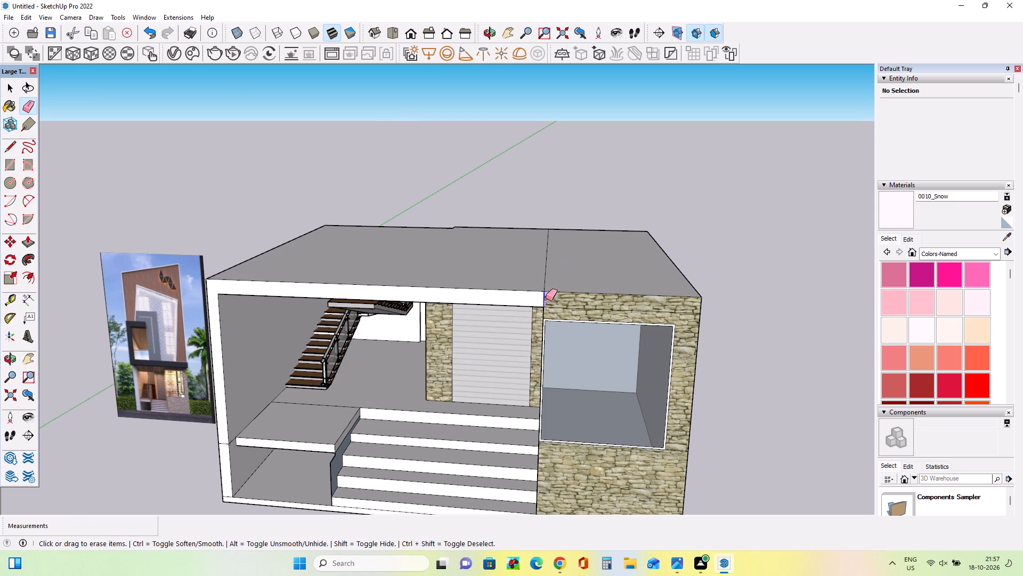
{"action": "middle_click_drag", "start_coordinate": [782, 266], "coordinate": [801, 271]}
{"action": "middle_click_drag", "start_coordinate": [521, 315], "coordinate": [537, 315]}
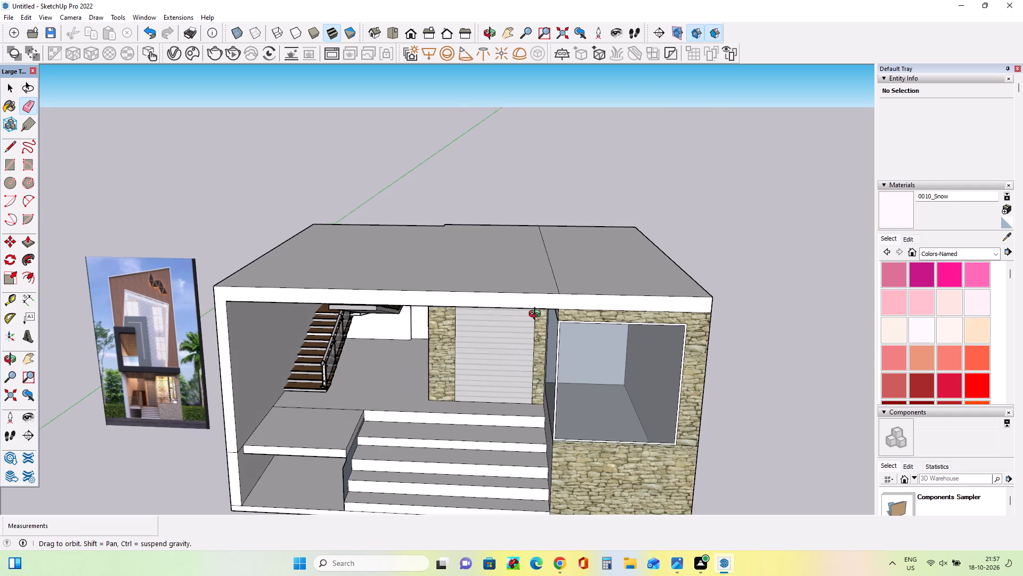
{"action": "middle_click_drag", "start_coordinate": [537, 315], "coordinate": [561, 312]}
{"action": "middle_click_drag", "start_coordinate": [227, 300], "coordinate": [234, 309]}
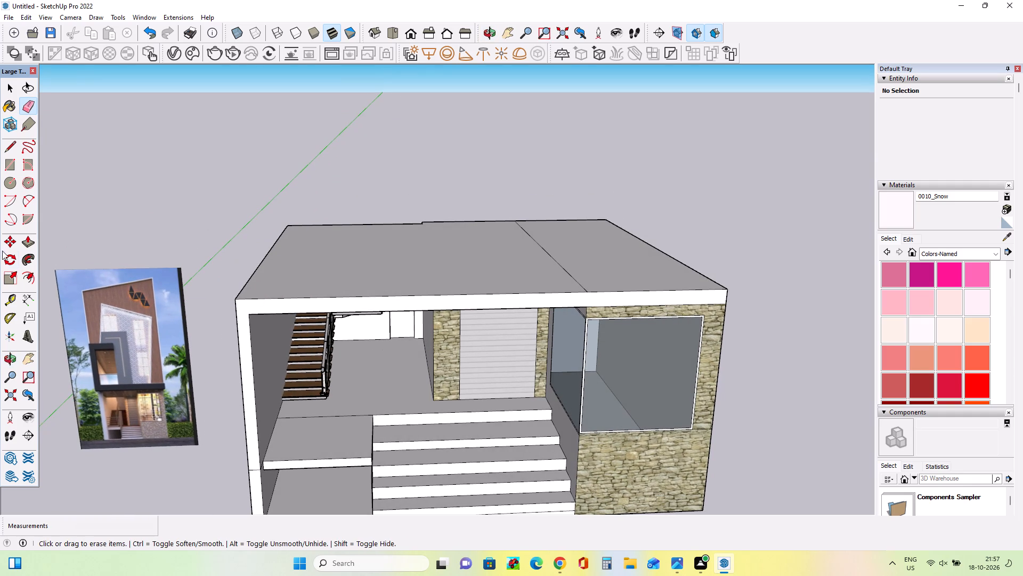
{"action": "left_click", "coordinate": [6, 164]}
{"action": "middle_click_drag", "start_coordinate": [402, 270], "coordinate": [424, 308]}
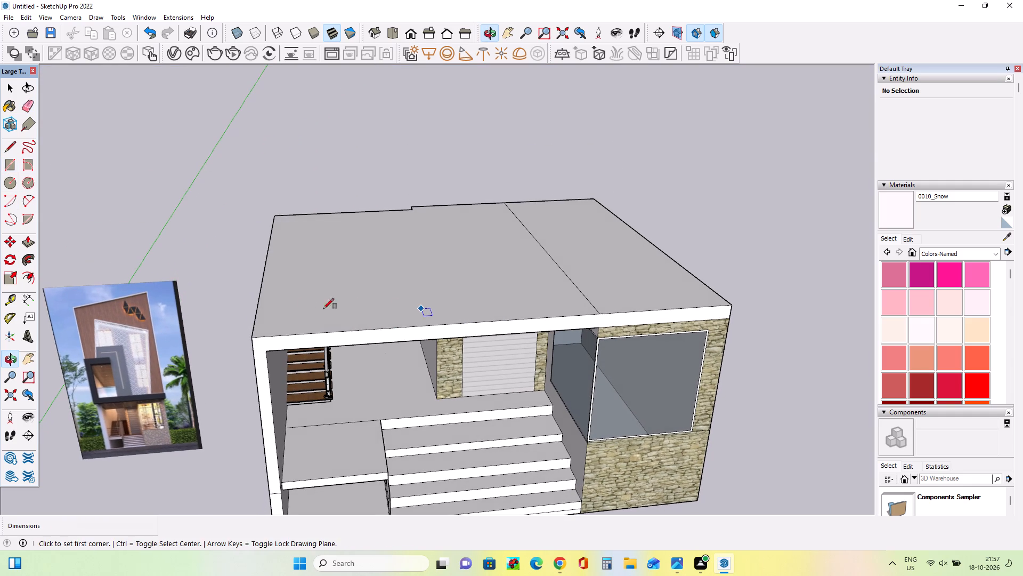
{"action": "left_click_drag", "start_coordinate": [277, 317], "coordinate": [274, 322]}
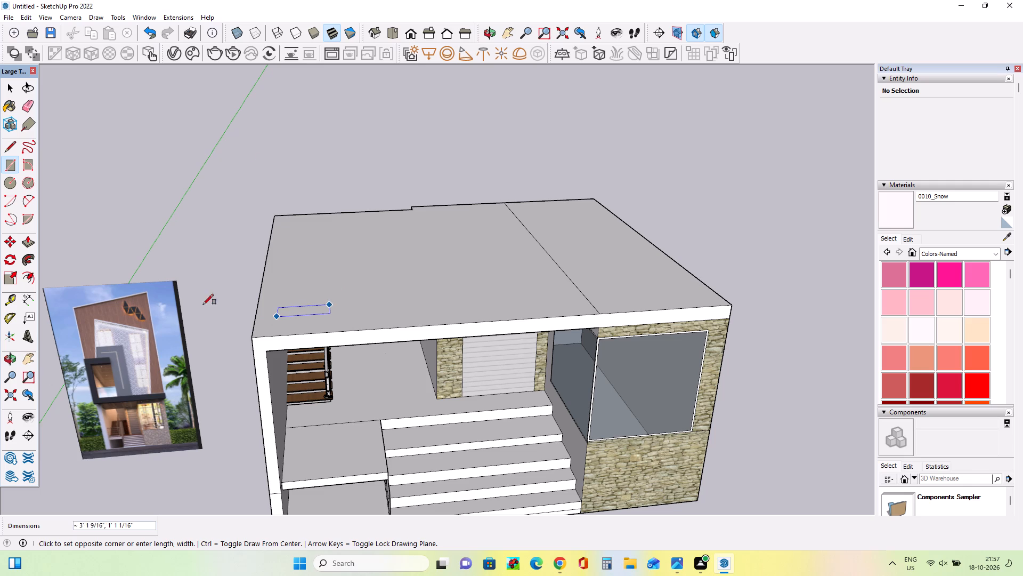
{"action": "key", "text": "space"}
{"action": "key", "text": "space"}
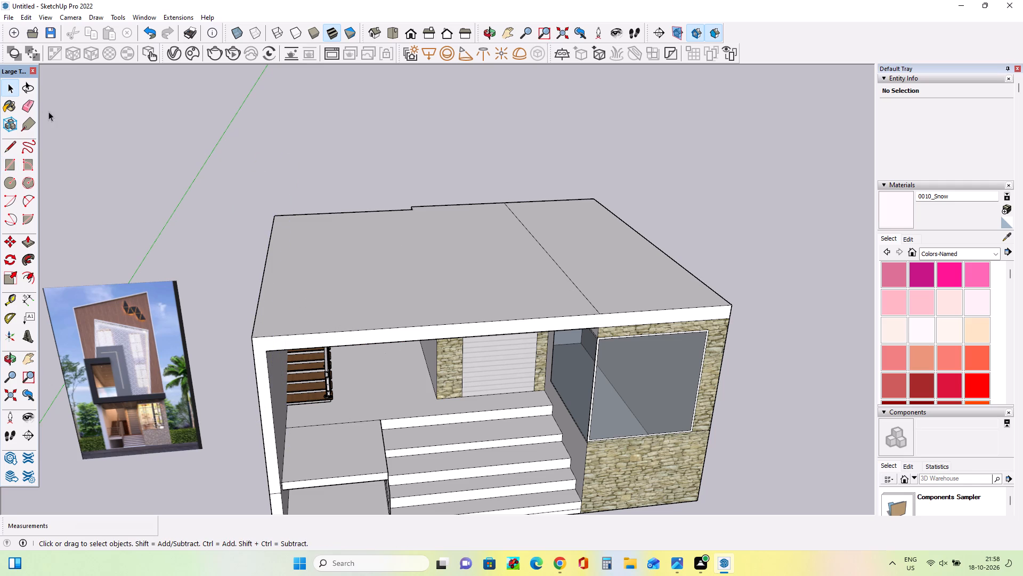
Erase the seam line on the roof between the main slab and the section over the glazed room.
{"action": "left_click", "coordinate": [25, 103]}
{"action": "left_click_drag", "start_coordinate": [536, 261], "coordinate": [540, 261]}
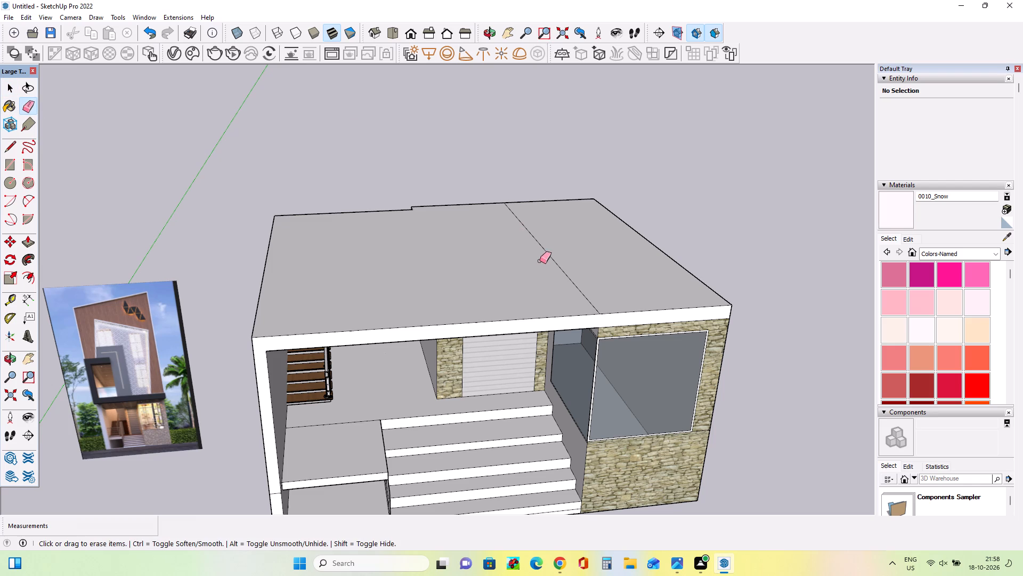
{"action": "left_click_drag", "start_coordinate": [540, 261], "coordinate": [559, 257]}
{"action": "middle_click_drag", "start_coordinate": [569, 258], "coordinate": [559, 266]}
{"action": "middle_click_drag", "start_coordinate": [361, 220], "coordinate": [347, 199]}
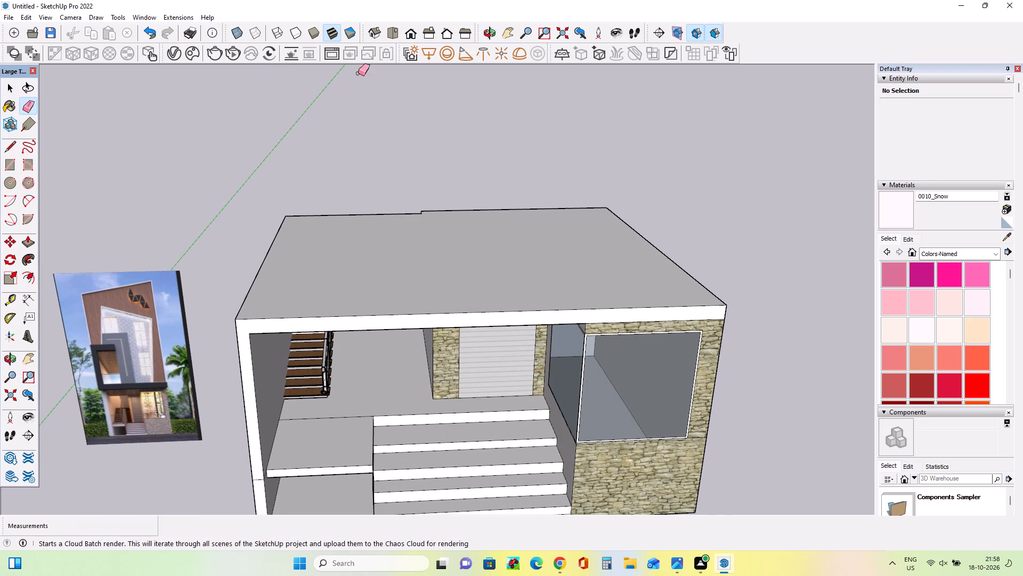
{"action": "middle_click", "coordinate": [467, 267]}
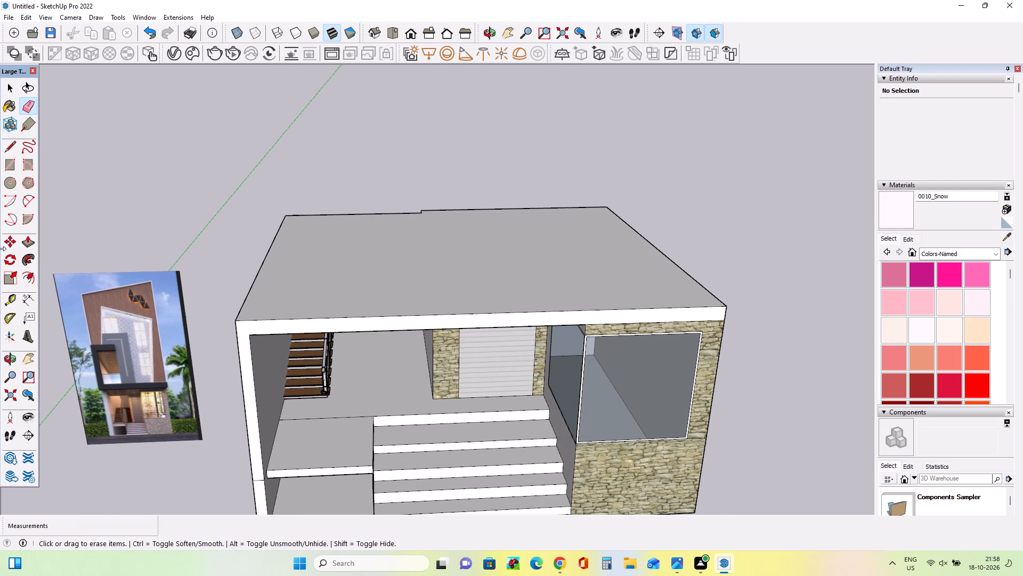
Raise the merged roof slab's top face by 7 15/16" to thicken the white front band.
{"action": "left_click", "coordinate": [7, 165]}
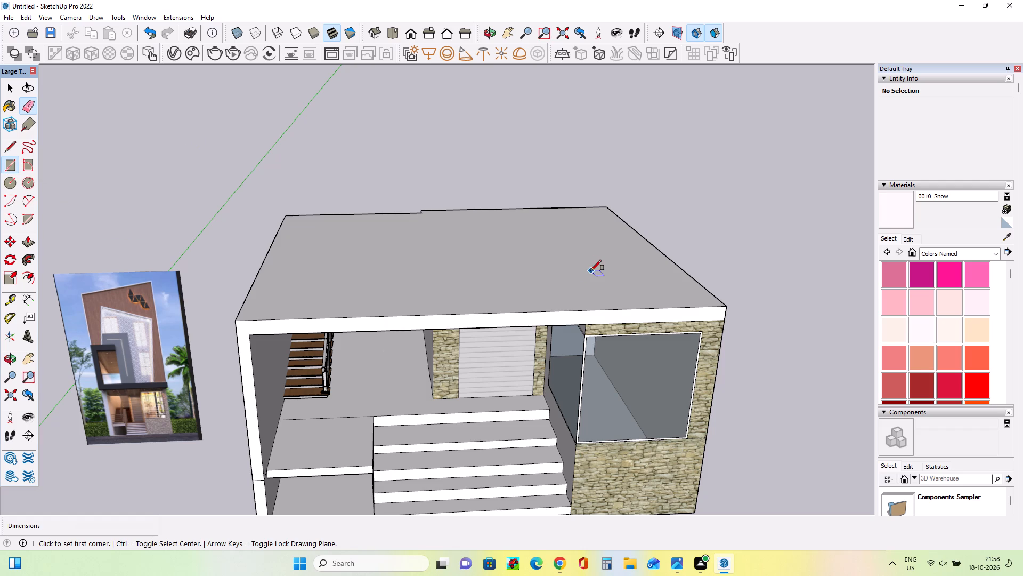
{"action": "middle_click_drag", "start_coordinate": [412, 262], "coordinate": [416, 269]}
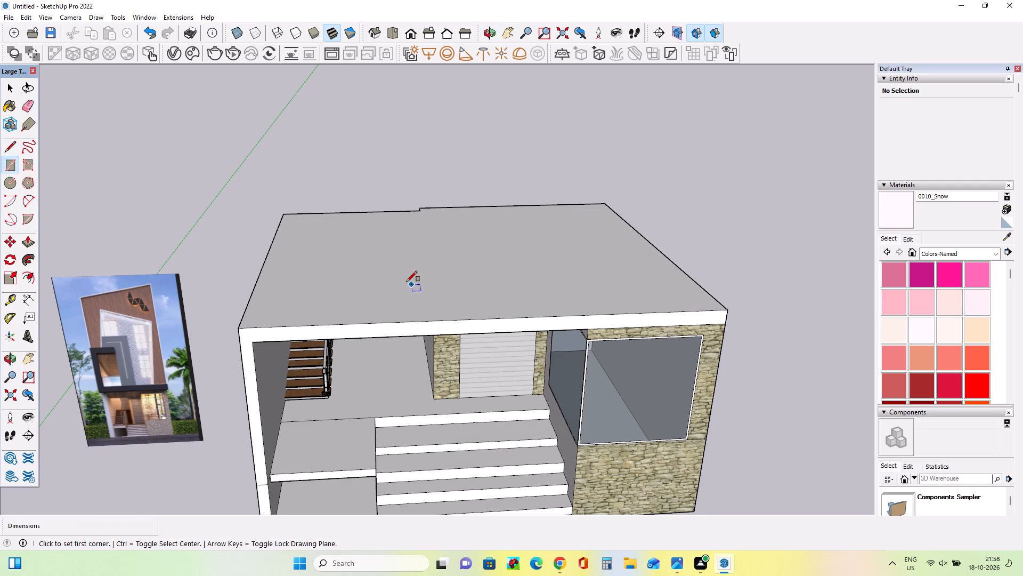
{"action": "left_click", "coordinate": [30, 241]}
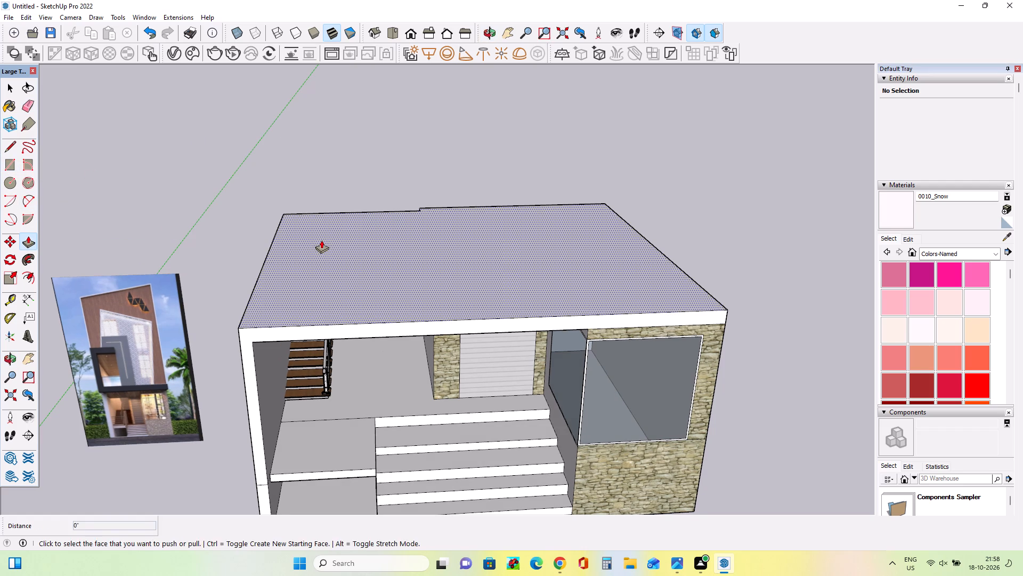
{"action": "left_click", "coordinate": [321, 240]}
{"action": "left_click", "coordinate": [323, 233]}
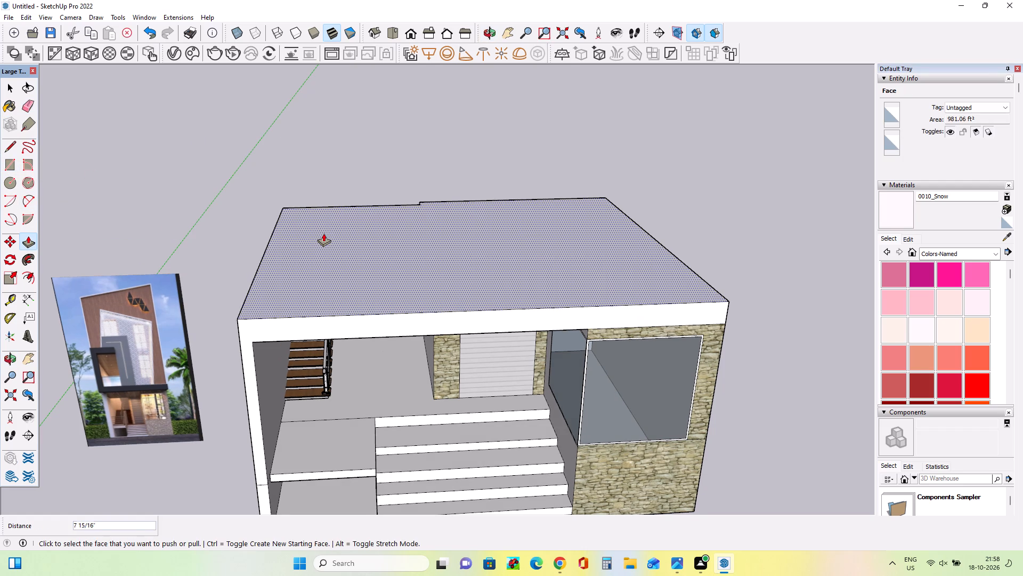
Examine the reference elevation's slab band and upper-floor massing alongside the model.
{"action": "middle_click_drag", "start_coordinate": [342, 250], "coordinate": [345, 262]}
{"action": "scroll", "coordinate": [191, 338], "scroll_direction": "up", "scroll_amount": 8}
{"action": "scroll", "coordinate": [132, 348], "scroll_direction": "up", "scroll_amount": 2}
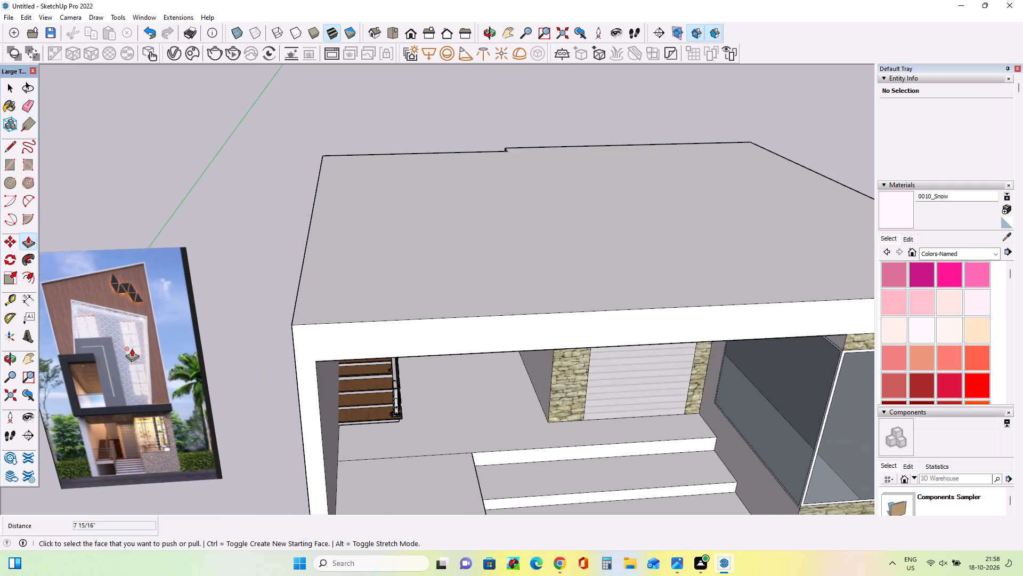
{"action": "scroll", "coordinate": [132, 348], "scroll_direction": "up", "scroll_amount": 5}
{"action": "scroll", "coordinate": [132, 344], "scroll_direction": "down", "scroll_amount": 3}
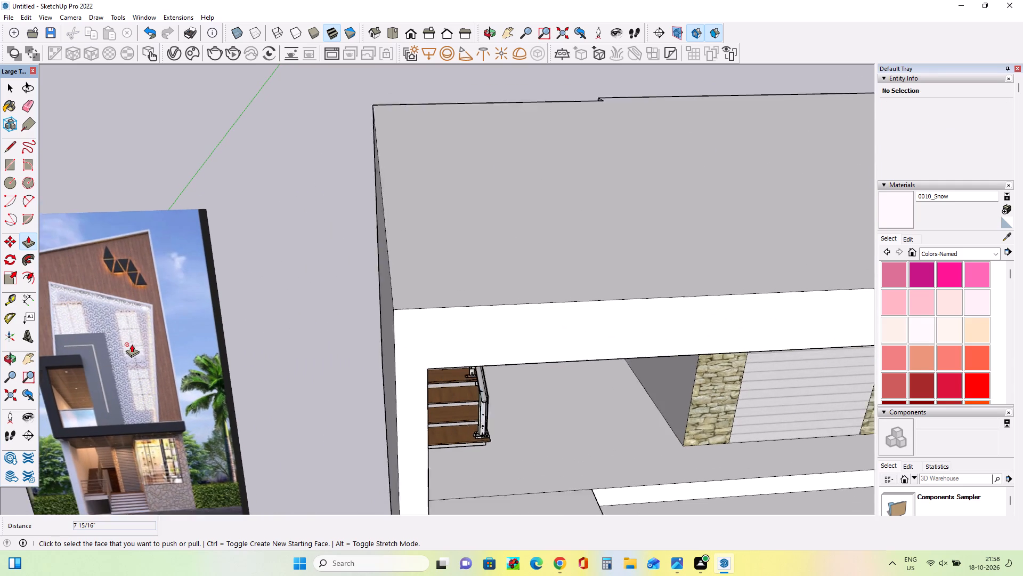
{"action": "scroll", "coordinate": [132, 344], "scroll_direction": "down", "scroll_amount": 7}
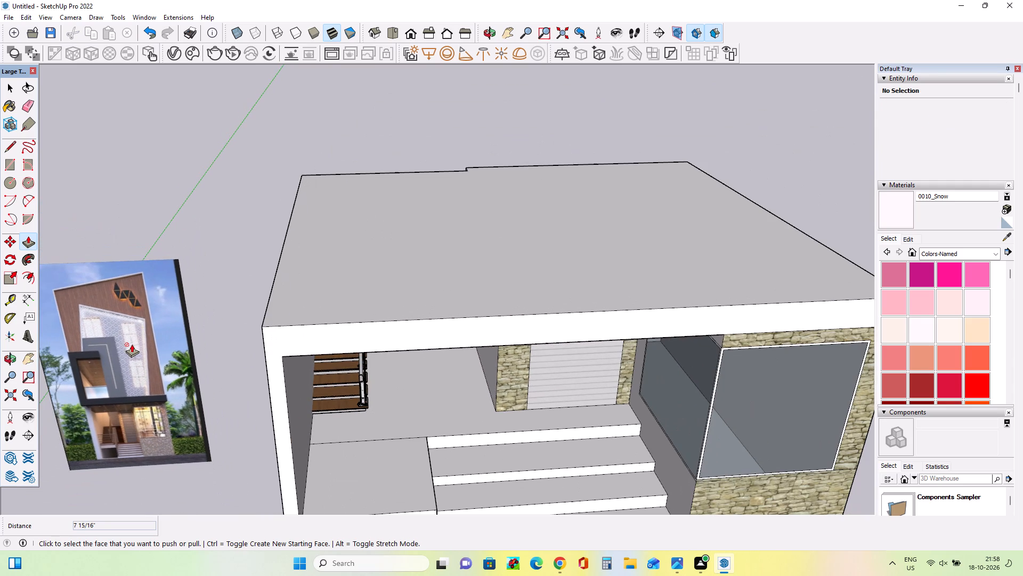
Separate the slab's front edge from the side wall with a short line and pull the edge forward 5 3/16".
{"action": "middle_click_drag", "start_coordinate": [315, 353], "coordinate": [313, 351]}
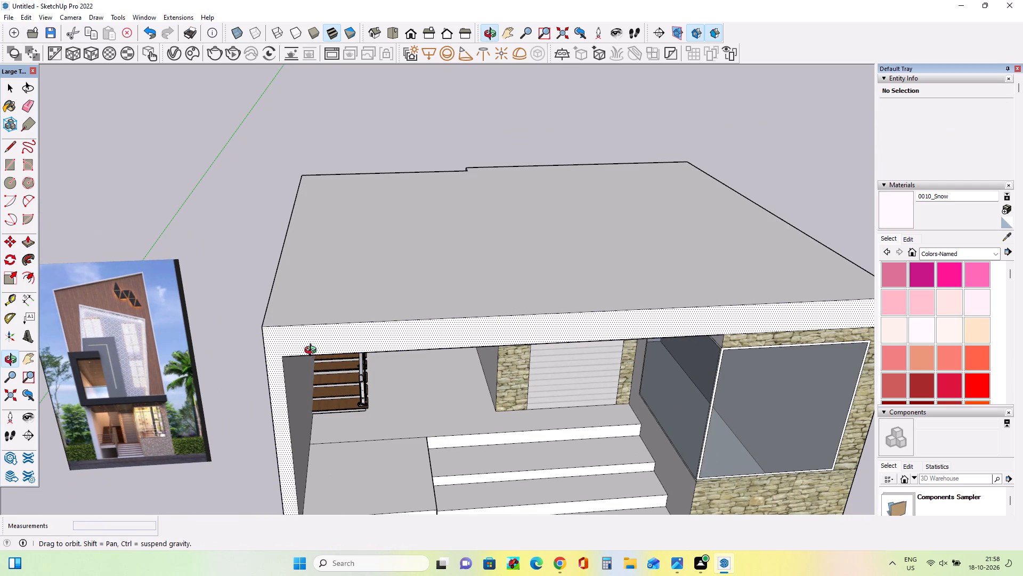
{"action": "middle_click_drag", "start_coordinate": [313, 351], "coordinate": [314, 345]}
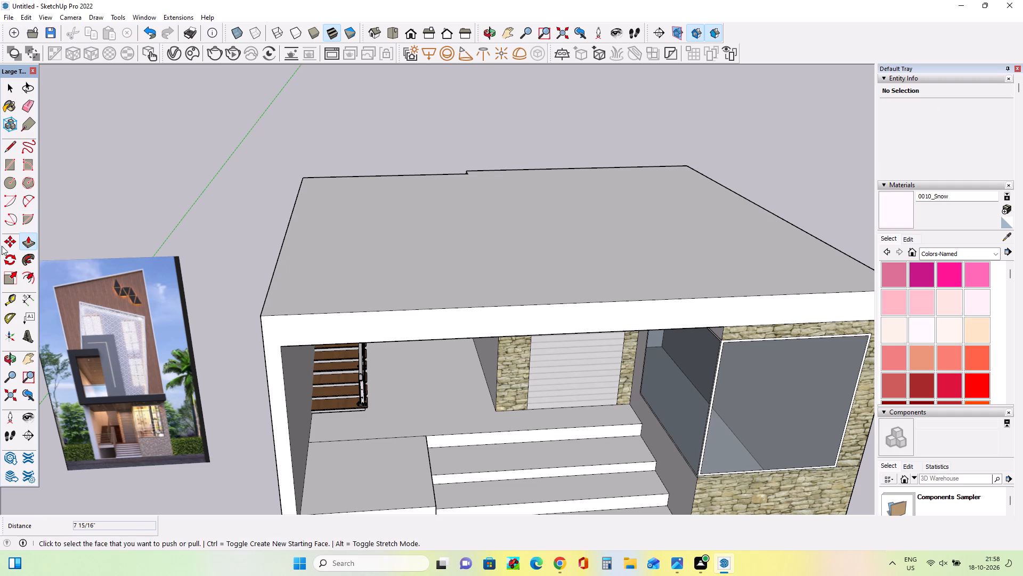
{"action": "left_click", "coordinate": [17, 143]}
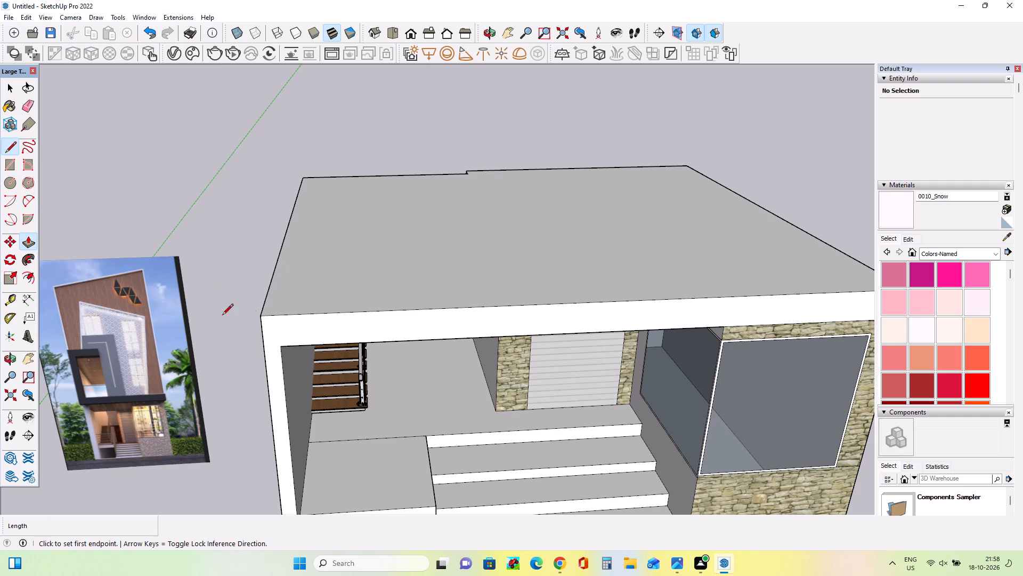
{"action": "left_click", "coordinate": [280, 350]}
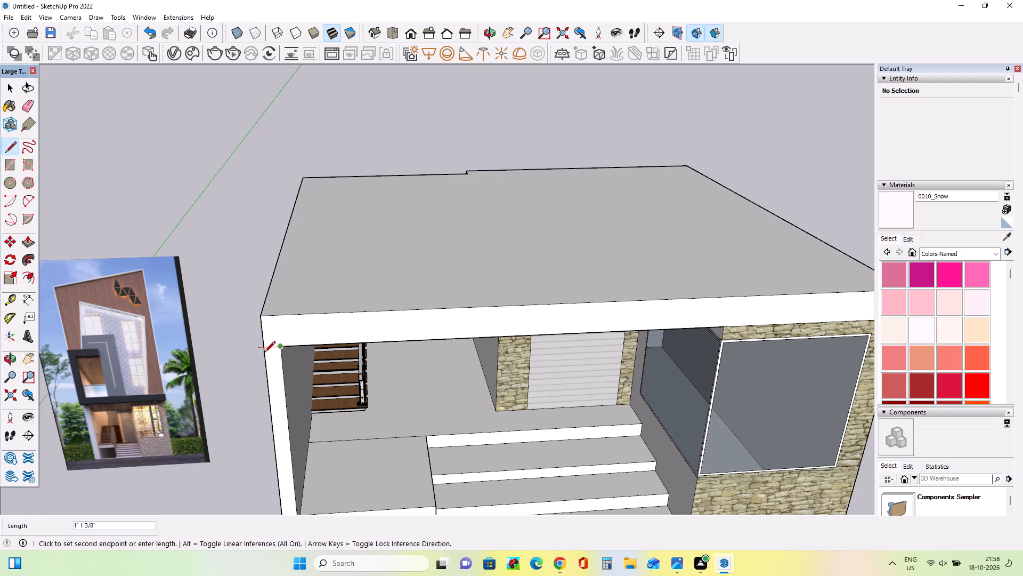
{"action": "left_click", "coordinate": [264, 351]}
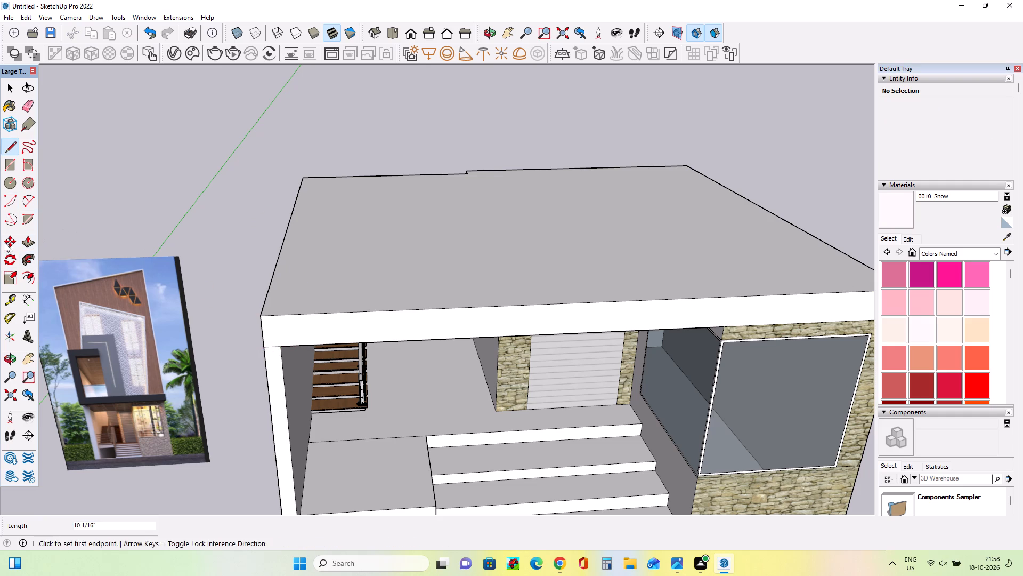
{"action": "left_click", "coordinate": [27, 239]}
{"action": "left_click", "coordinate": [352, 324]}
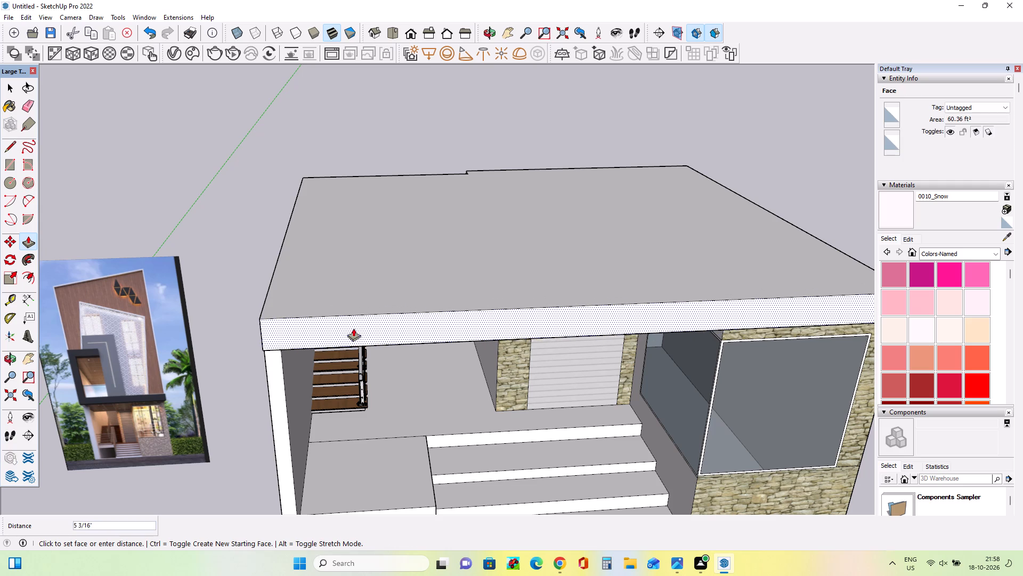
{"action": "left_click", "coordinate": [354, 333]}
Examine the projecting slab edge from the front and below, along with the whole ground-floor elevation.
{"action": "middle_click_drag", "start_coordinate": [370, 336], "coordinate": [344, 239]}
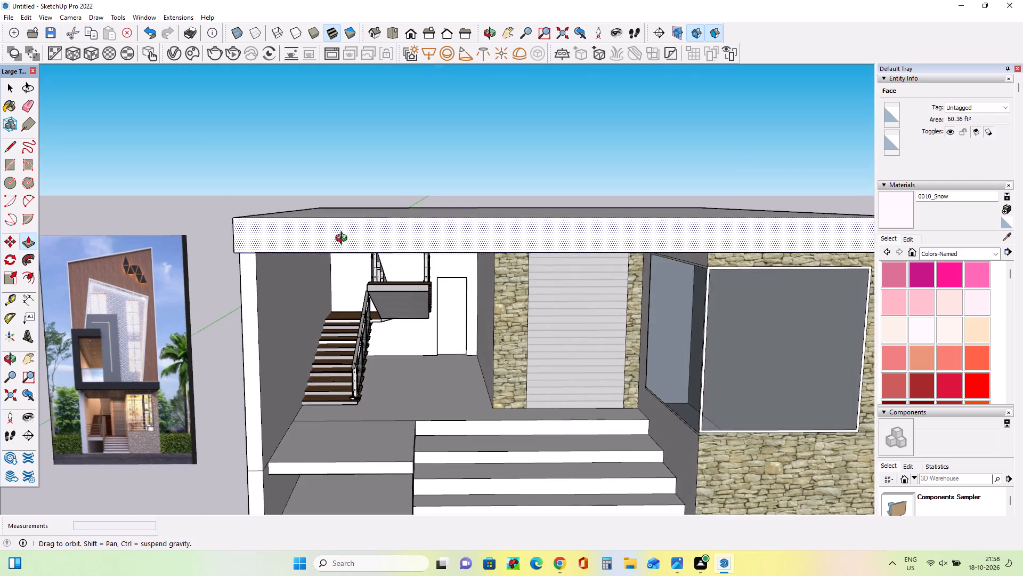
{"action": "middle_click_drag", "start_coordinate": [344, 239], "coordinate": [360, 233]}
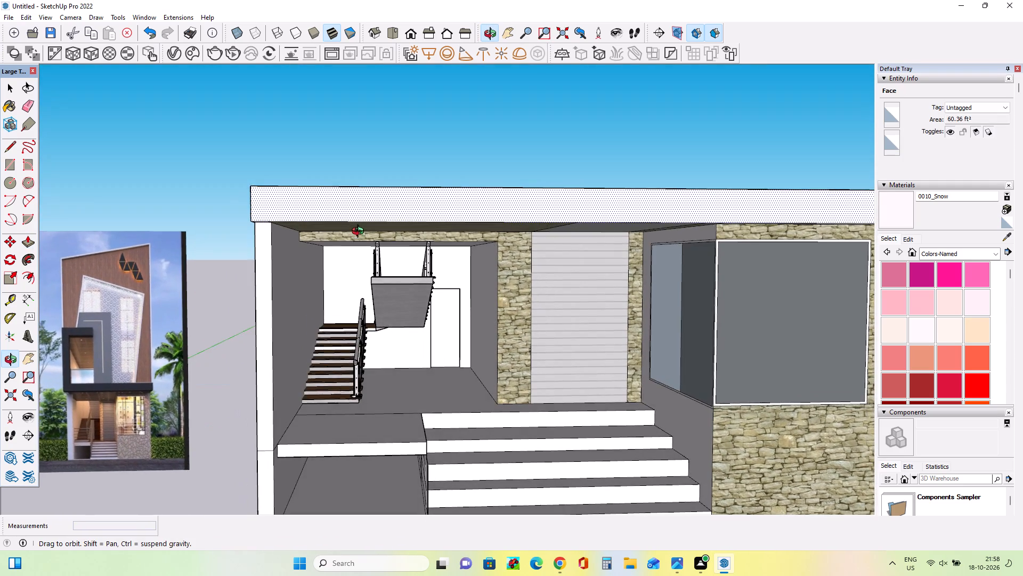
{"action": "middle_click_drag", "start_coordinate": [360, 233], "coordinate": [350, 226]}
{"action": "scroll", "coordinate": [350, 226], "scroll_direction": "down", "scroll_amount": 5}
{"action": "middle_click_drag", "start_coordinate": [402, 263], "coordinate": [409, 296]}
{"action": "middle_click_drag", "start_coordinate": [408, 305], "coordinate": [411, 325]}
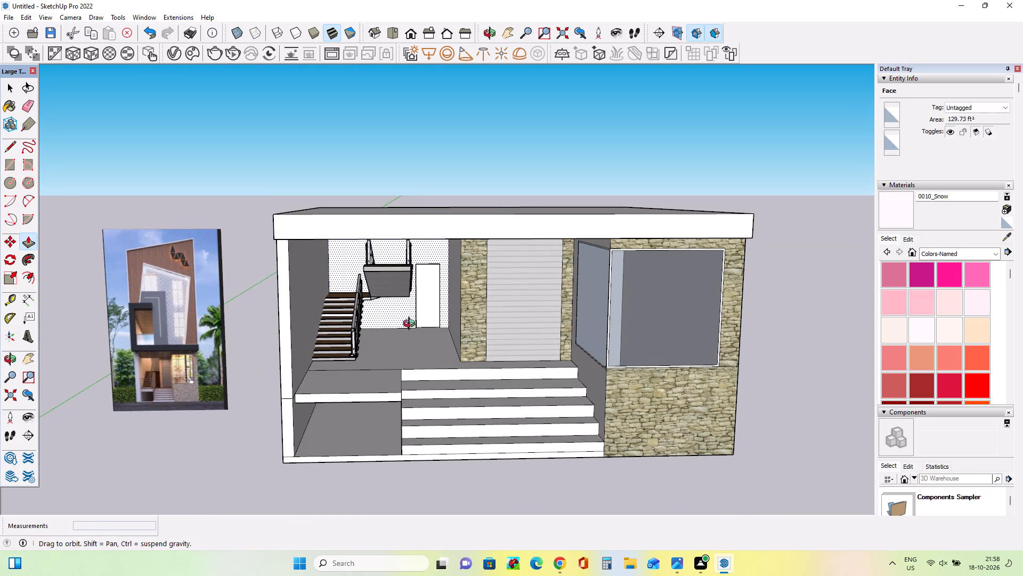
{"action": "middle_click_drag", "start_coordinate": [411, 325], "coordinate": [418, 396]}
Draw a rectangle about 27' 5" by 34' 6" on the roof slab, set back from its projecting front edge, as the upper-floor footprint.
{"action": "left_click", "coordinate": [11, 168]}
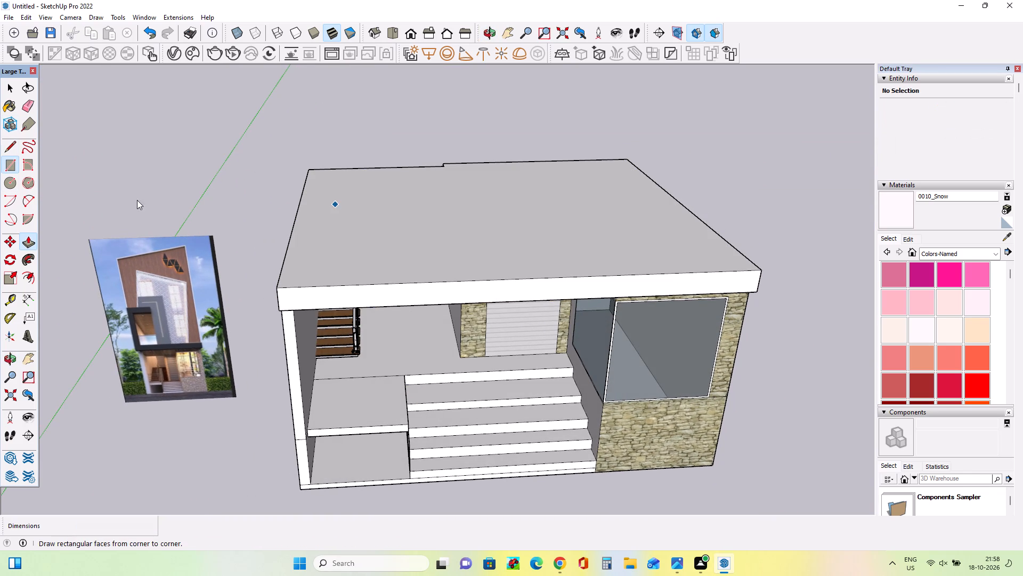
{"action": "middle_click_drag", "start_coordinate": [727, 248], "coordinate": [736, 270]}
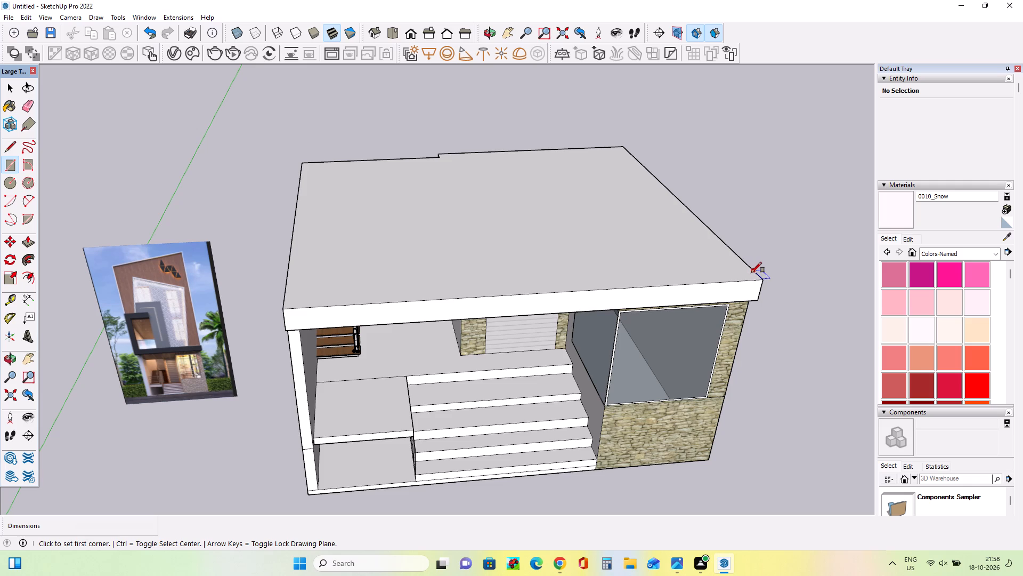
{"action": "left_click", "coordinate": [751, 273]}
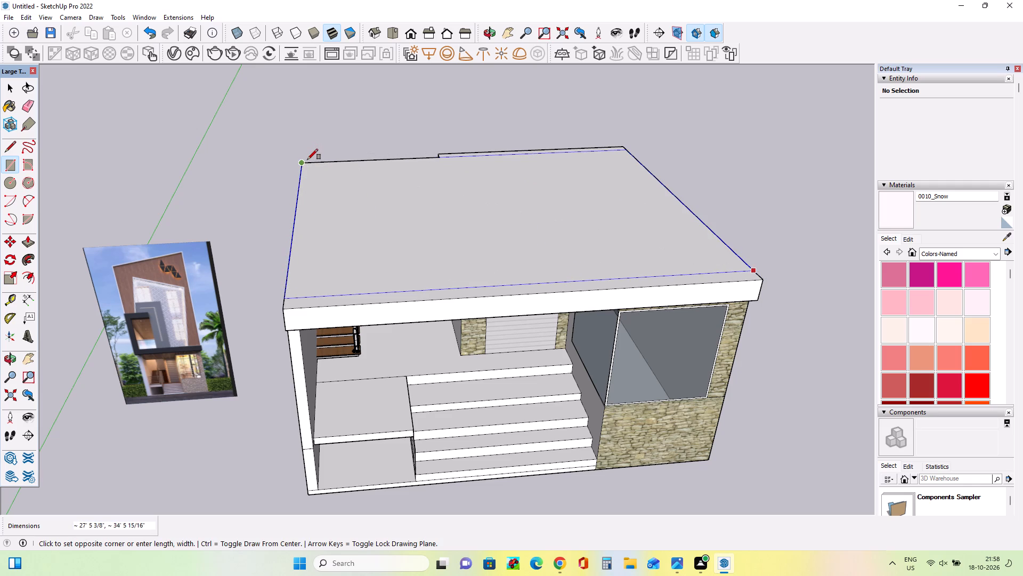
{"action": "left_click", "coordinate": [307, 159]}
Extrude the upper-floor footprint upward 11' 7 13/16" into a solid block above the slab.
{"action": "middle_click_drag", "start_coordinate": [392, 235], "coordinate": [406, 247]}
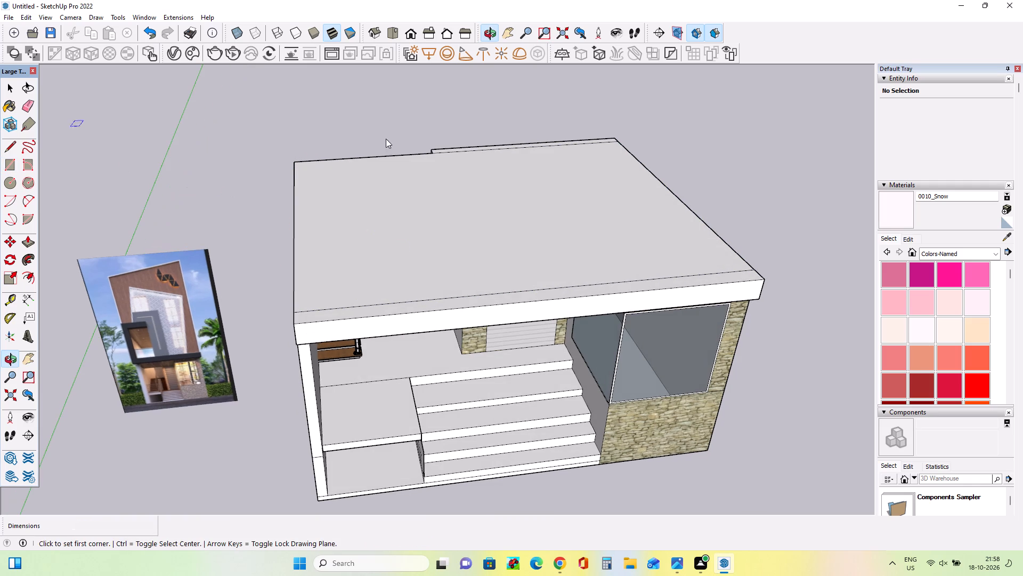
{"action": "left_click", "coordinate": [29, 248]}
{"action": "left_click_drag", "start_coordinate": [485, 237], "coordinate": [488, 187]}
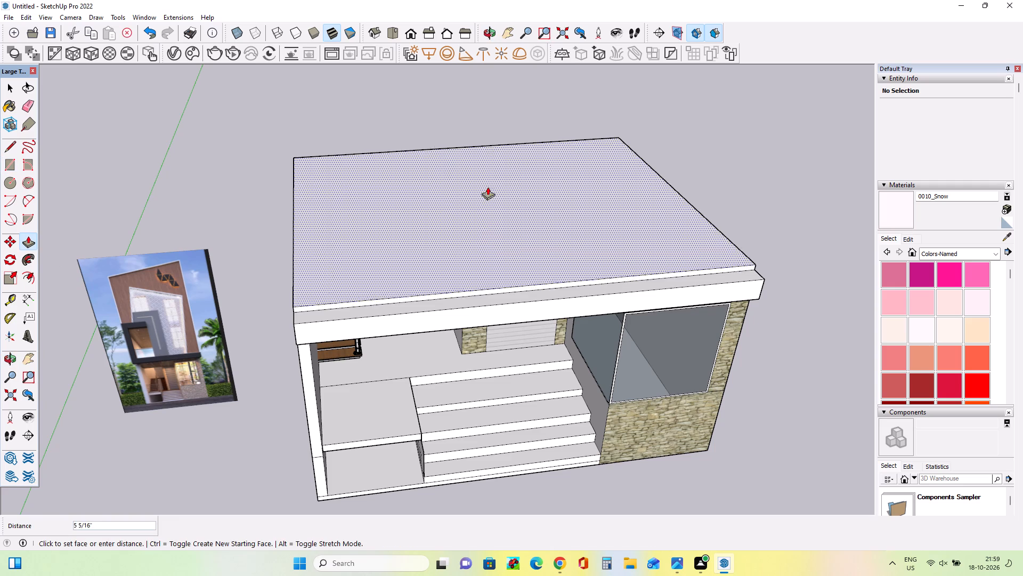
{"action": "left_click_drag", "start_coordinate": [488, 187], "coordinate": [500, 97]}
{"action": "scroll", "coordinate": [425, 377], "scroll_direction": "down", "scroll_amount": 3}
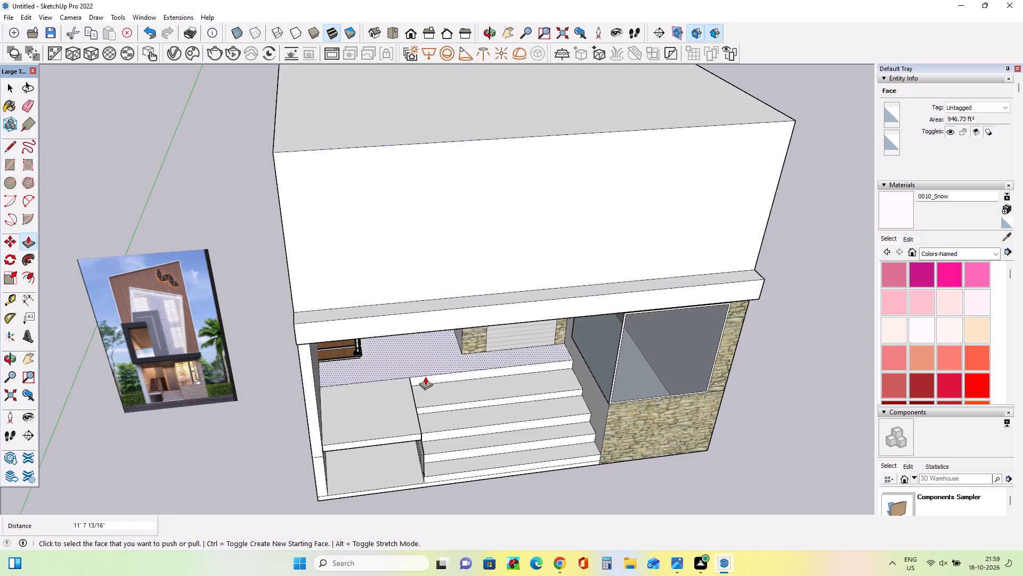
{"action": "scroll", "coordinate": [425, 377], "scroll_direction": "down", "scroll_amount": 5}
{"action": "middle_click_drag", "start_coordinate": [432, 379], "coordinate": [423, 287]}
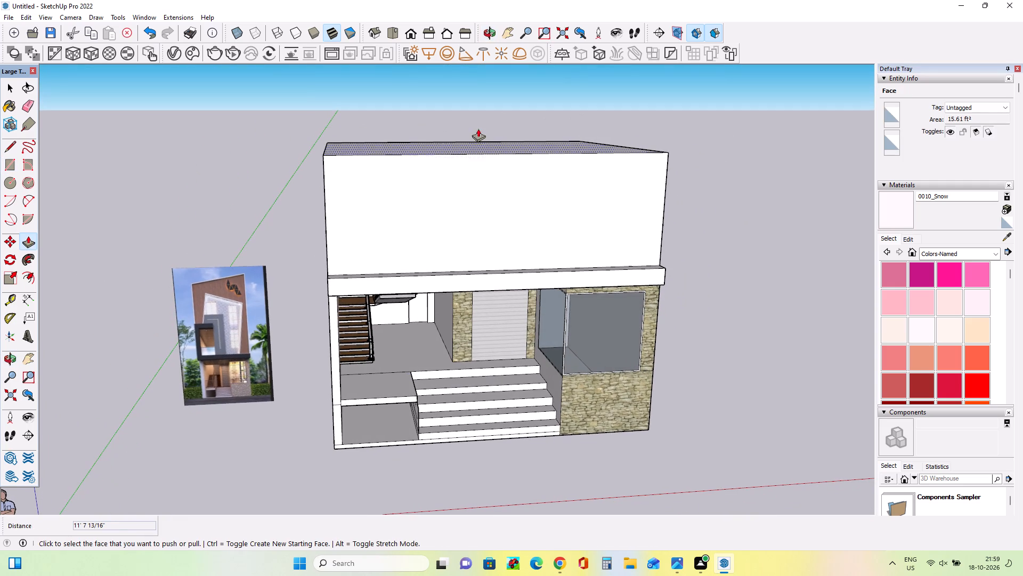
Raise the top of the upper-floor block by 6' 1/16" and then by another 8' 6 5/16".
{"action": "left_click", "coordinate": [474, 150]}
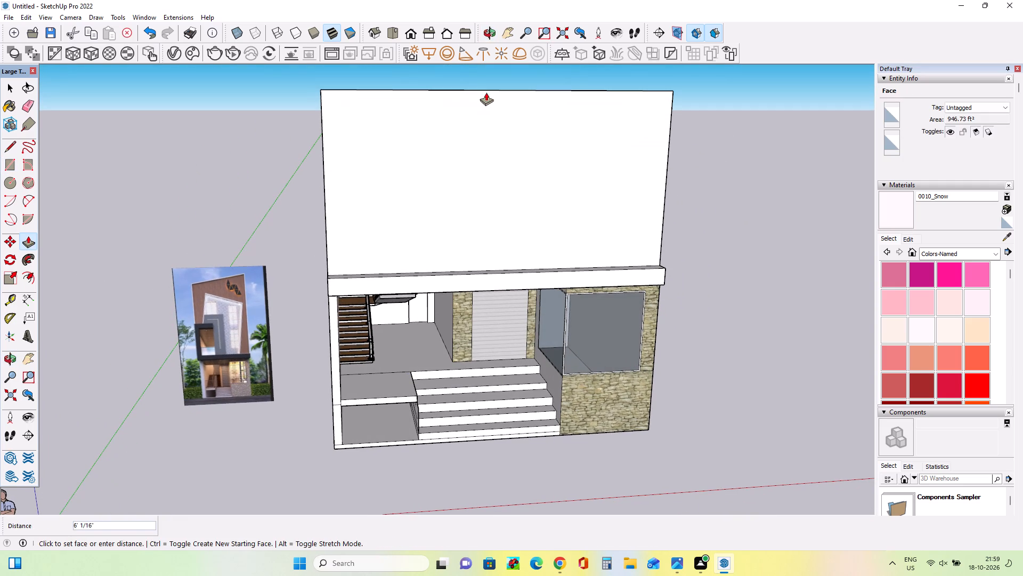
{"action": "left_click", "coordinate": [486, 92]}
{"action": "middle_click_drag", "start_coordinate": [458, 276], "coordinate": [466, 332]}
{"action": "scroll", "coordinate": [466, 331], "scroll_direction": "down", "scroll_amount": 4}
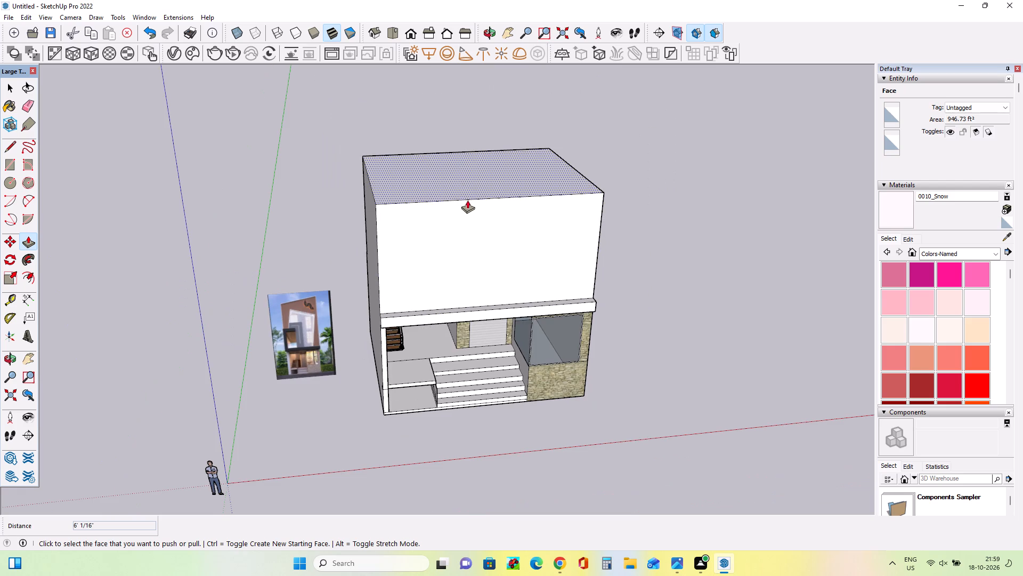
{"action": "left_click", "coordinate": [473, 177]}
{"action": "left_click", "coordinate": [481, 124]}
Outline an inverted L on the block's front face with a 15' 1 3/8" by 1' 11 15/16" upright and 13' 8 1/8" by 1' 10 7/8" top strip, merged.
{"action": "middle_click_drag", "start_coordinate": [563, 348], "coordinate": [524, 262]}
{"action": "middle_click_drag", "start_coordinate": [479, 254], "coordinate": [488, 269]}
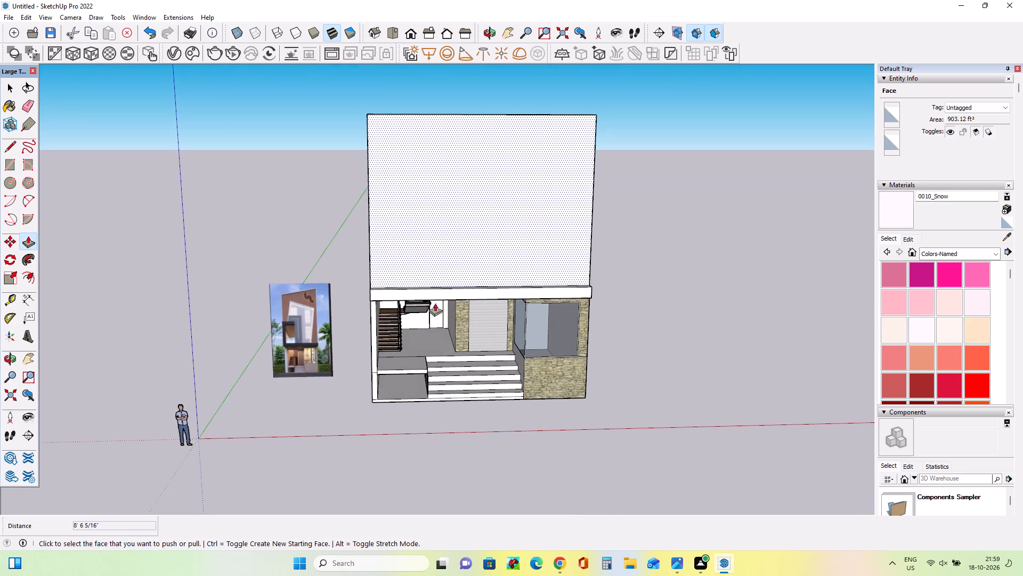
{"action": "scroll", "coordinate": [386, 271], "scroll_direction": "up", "scroll_amount": 3}
{"action": "middle_click_drag", "start_coordinate": [395, 286], "coordinate": [405, 317]}
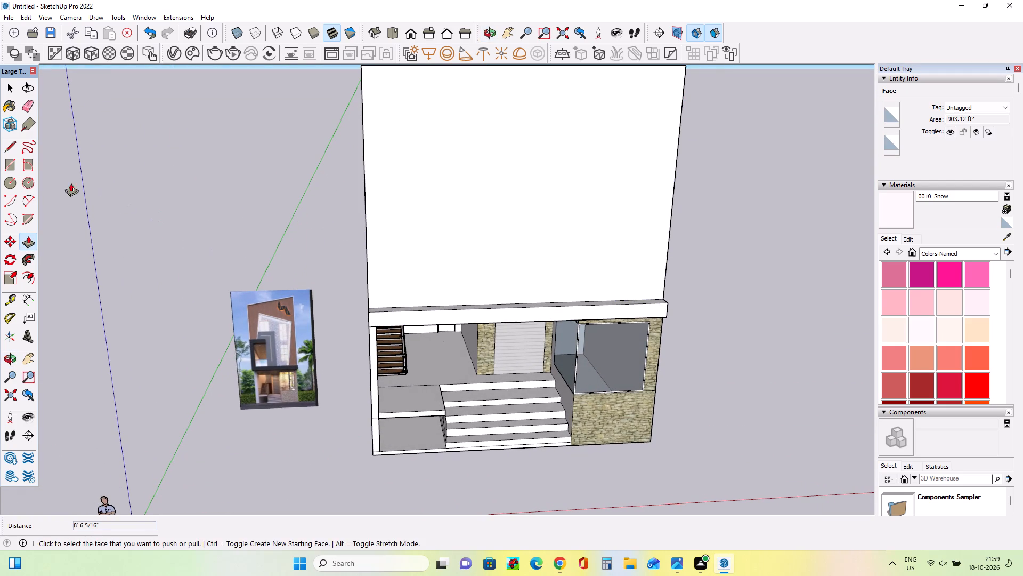
{"action": "left_click", "coordinate": [5, 161]}
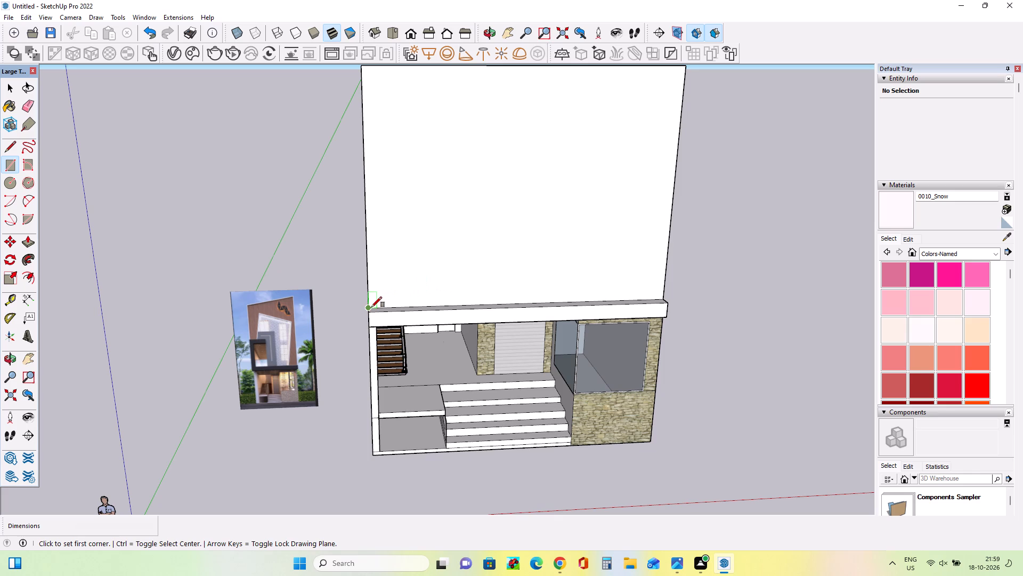
{"action": "left_click", "coordinate": [371, 307]}
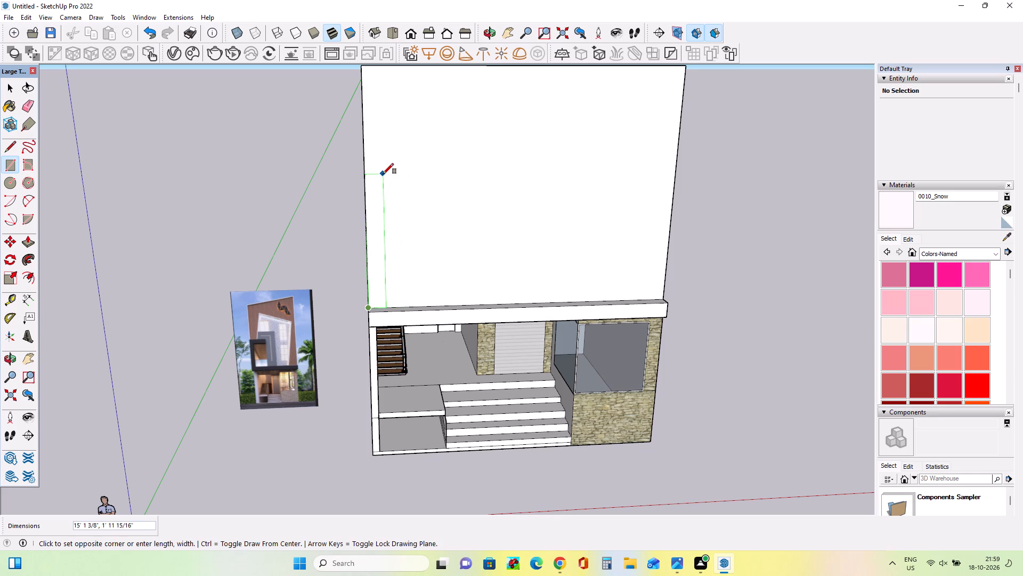
{"action": "left_click", "coordinate": [383, 174]}
{"action": "left_click", "coordinate": [368, 173]}
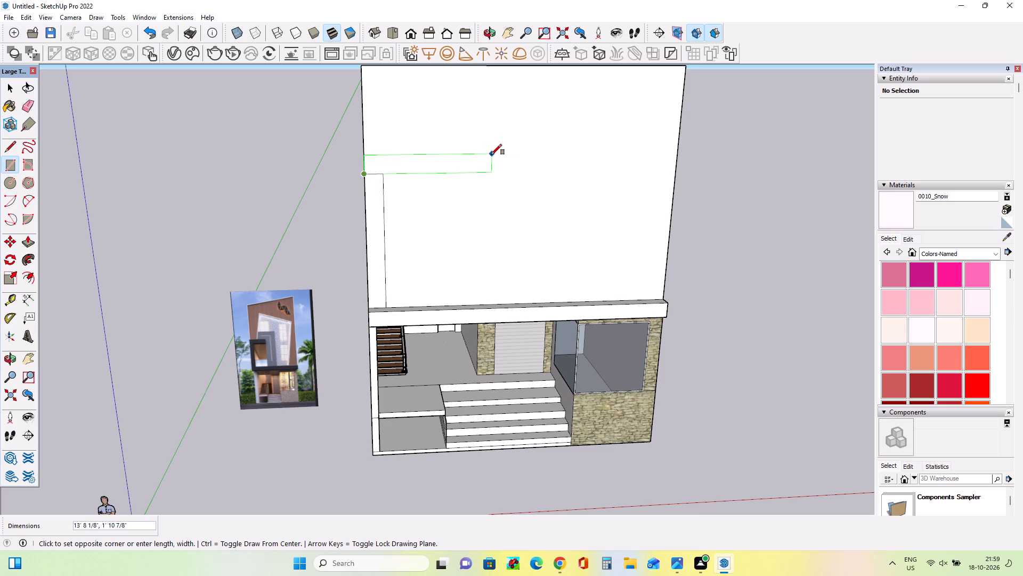
{"action": "left_click", "coordinate": [491, 155]}
{"action": "middle_click_drag", "start_coordinate": [500, 195], "coordinate": [510, 199]}
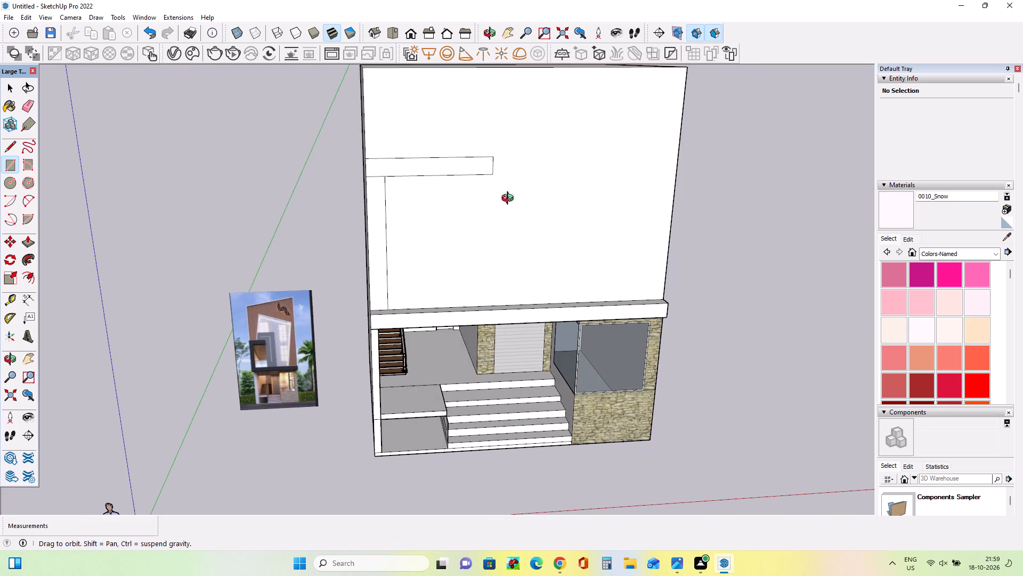
{"action": "middle_click_drag", "start_coordinate": [510, 199], "coordinate": [522, 194]}
{"action": "left_click", "coordinate": [30, 111]}
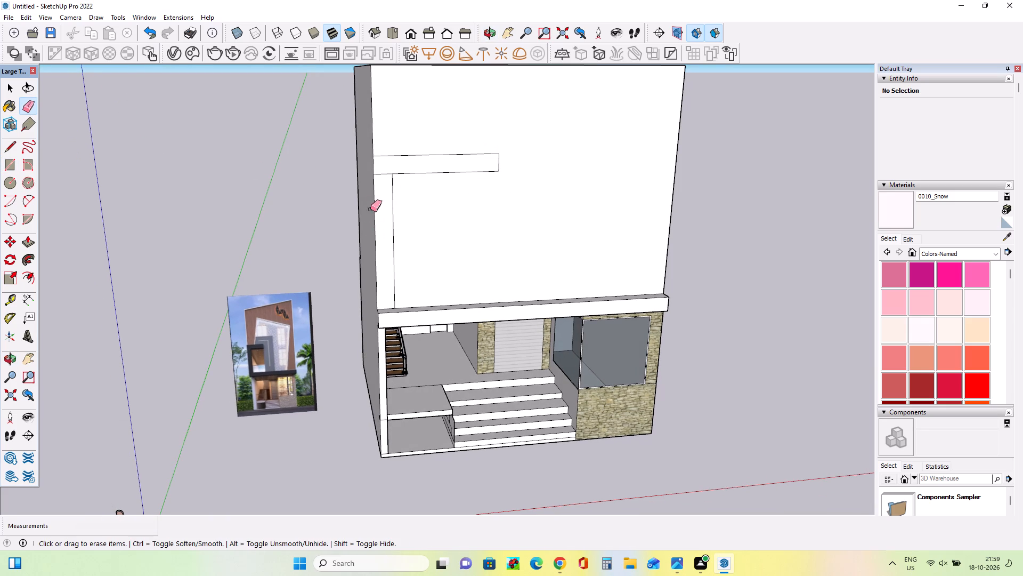
{"action": "left_click_drag", "start_coordinate": [378, 173], "coordinate": [381, 183]}
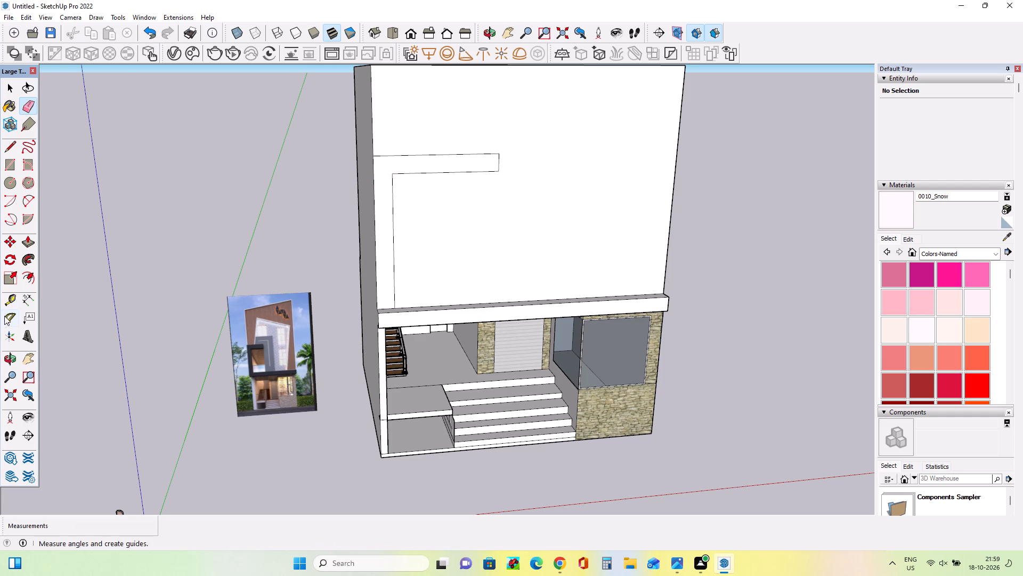
Extrude the inverted-L frame 1' 4 7/8" outward, flush with the front of the slab band.
{"action": "left_click", "coordinate": [29, 237]}
{"action": "left_click", "coordinate": [387, 299]}
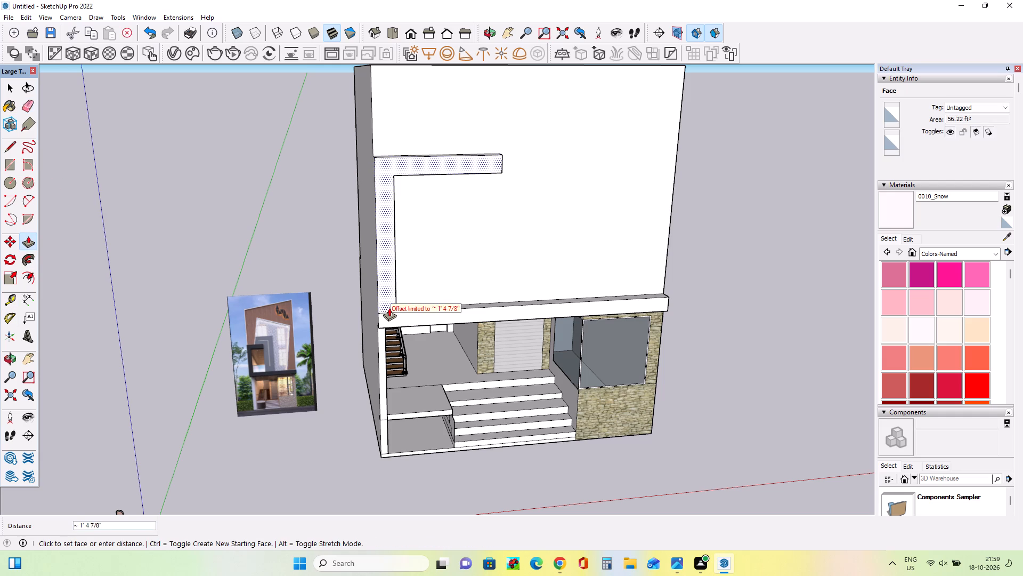
{"action": "left_click", "coordinate": [389, 310]}
Examine the extruded frame against the balcony frame and grey panel in the reference image.
{"action": "middle_click_drag", "start_coordinate": [448, 323], "coordinate": [484, 283]}
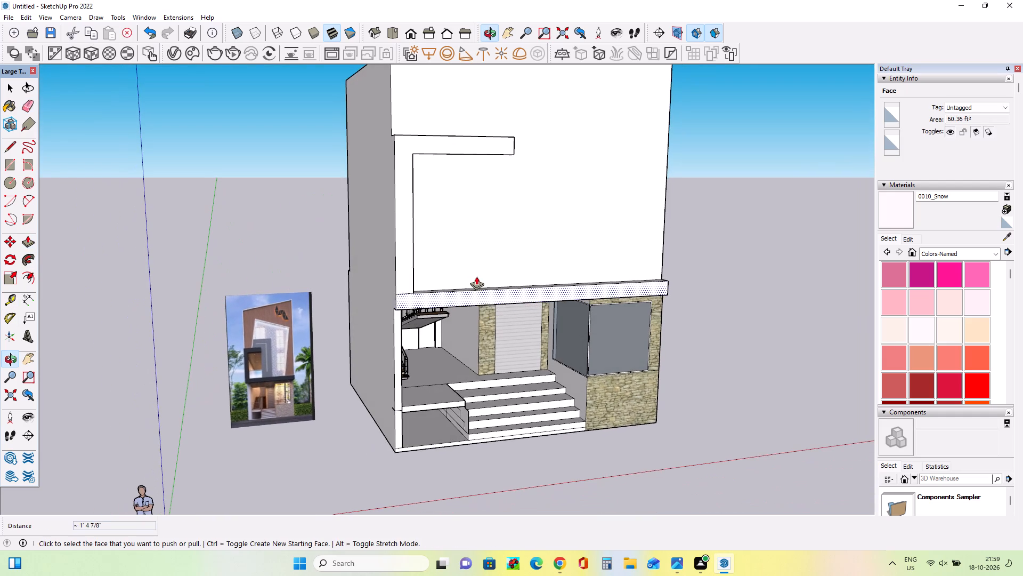
{"action": "middle_click_drag", "start_coordinate": [476, 272], "coordinate": [457, 286]}
{"action": "scroll", "coordinate": [468, 188], "scroll_direction": "up", "scroll_amount": 3}
{"action": "scroll", "coordinate": [187, 421], "scroll_direction": "up", "scroll_amount": 3}
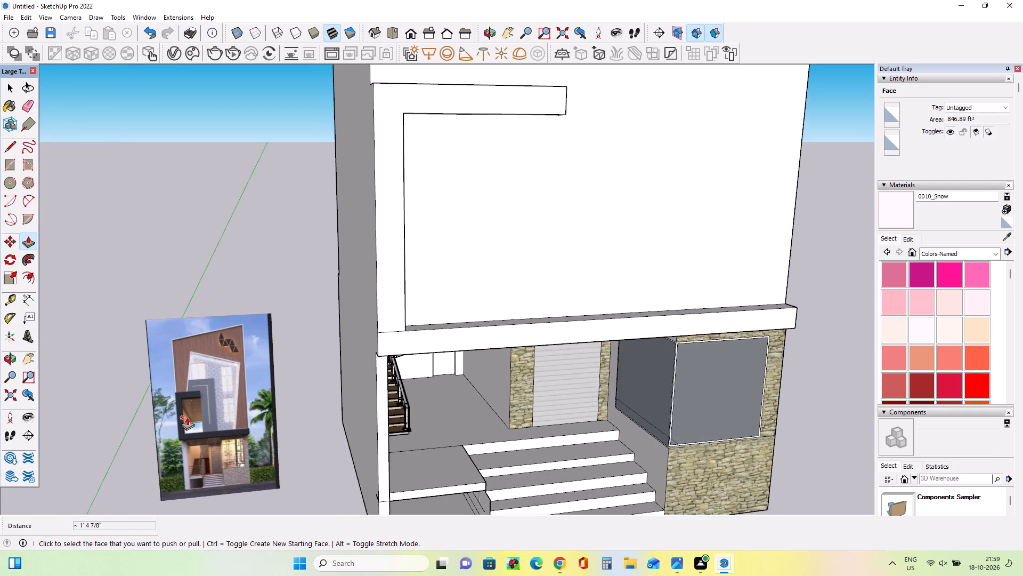
{"action": "scroll", "coordinate": [187, 417], "scroll_direction": "up", "scroll_amount": 13}
{"action": "scroll", "coordinate": [193, 412], "scroll_direction": "down", "scroll_amount": 17}
{"action": "middle_click_drag", "start_coordinate": [362, 425], "coordinate": [359, 437]}
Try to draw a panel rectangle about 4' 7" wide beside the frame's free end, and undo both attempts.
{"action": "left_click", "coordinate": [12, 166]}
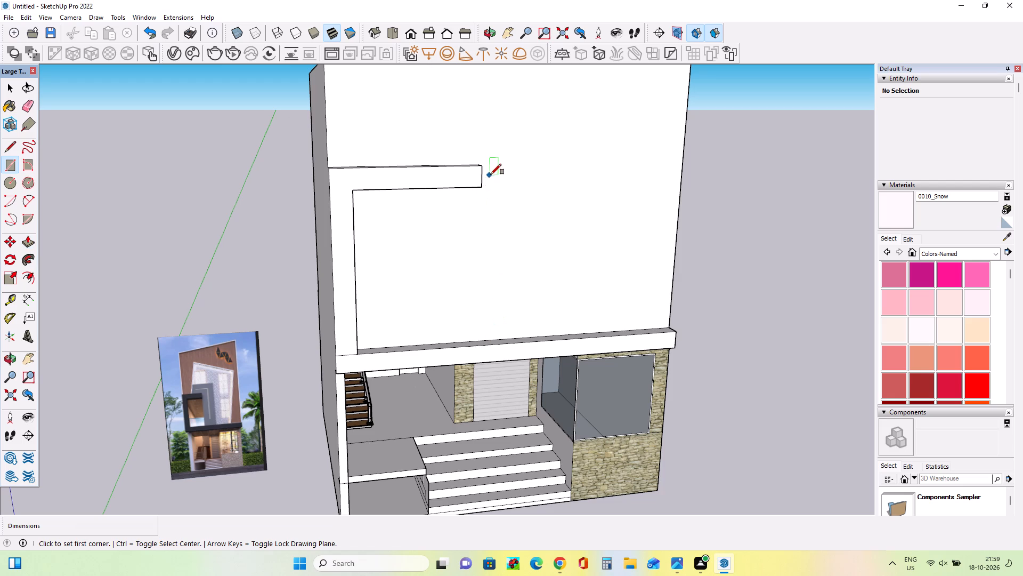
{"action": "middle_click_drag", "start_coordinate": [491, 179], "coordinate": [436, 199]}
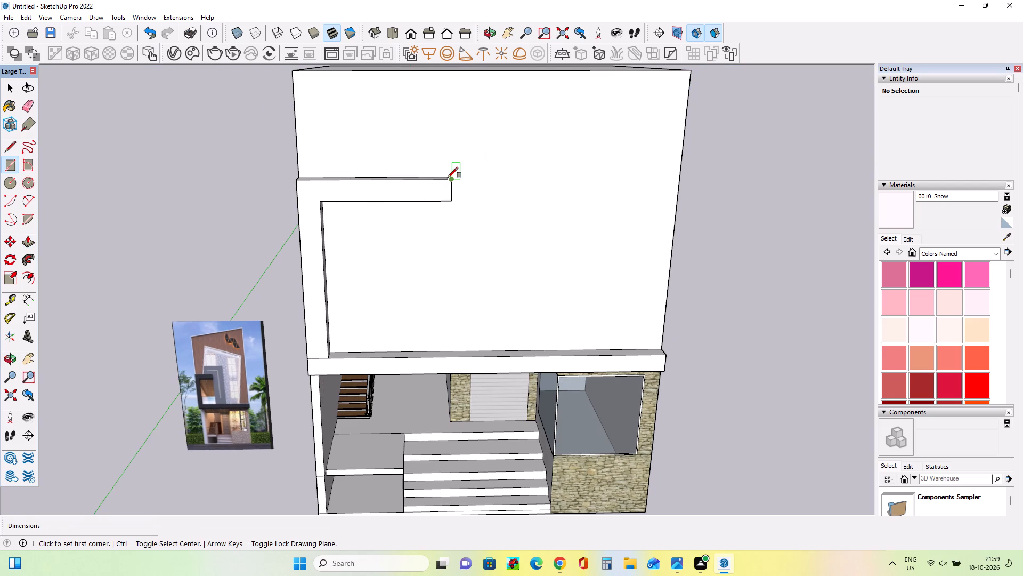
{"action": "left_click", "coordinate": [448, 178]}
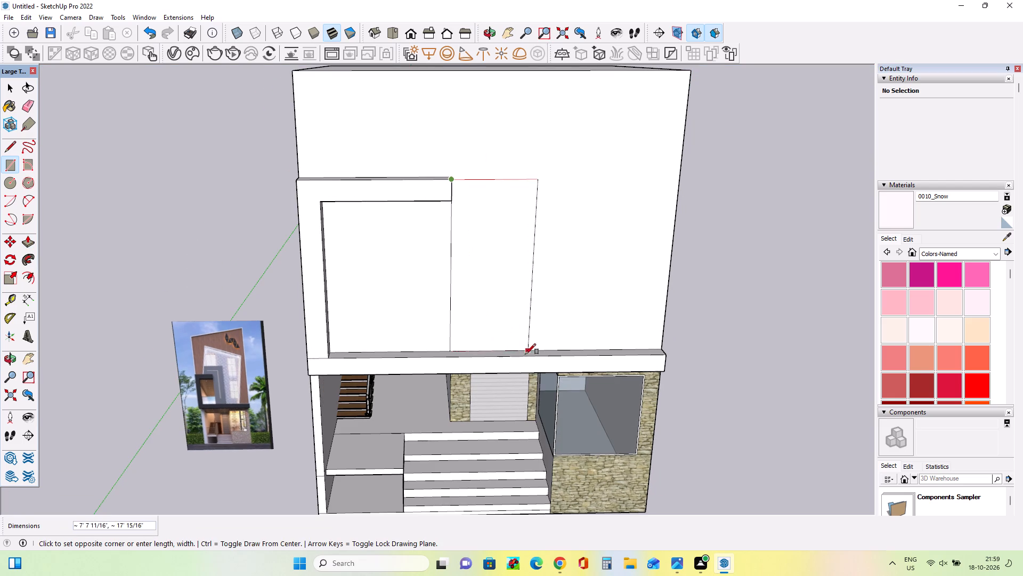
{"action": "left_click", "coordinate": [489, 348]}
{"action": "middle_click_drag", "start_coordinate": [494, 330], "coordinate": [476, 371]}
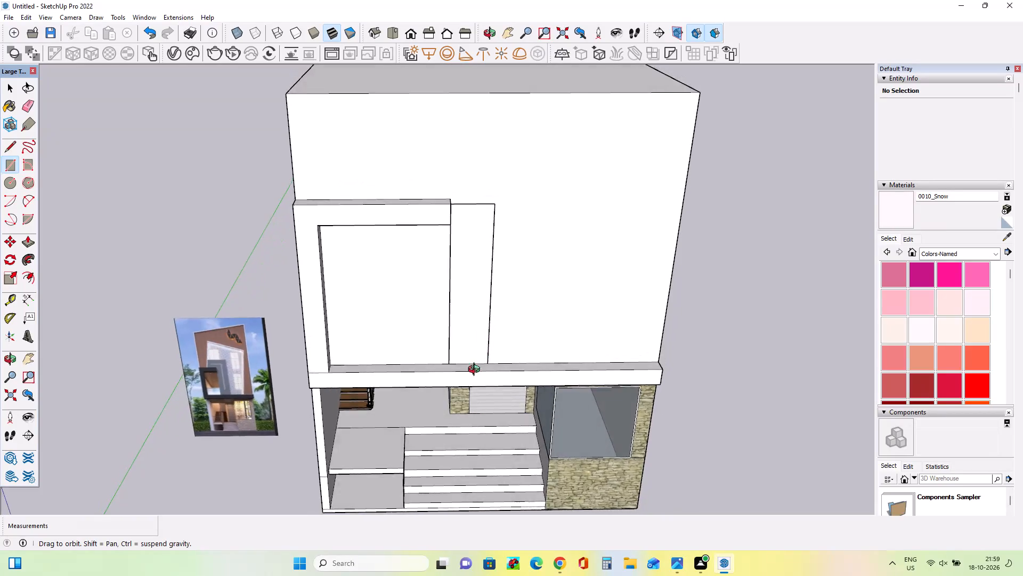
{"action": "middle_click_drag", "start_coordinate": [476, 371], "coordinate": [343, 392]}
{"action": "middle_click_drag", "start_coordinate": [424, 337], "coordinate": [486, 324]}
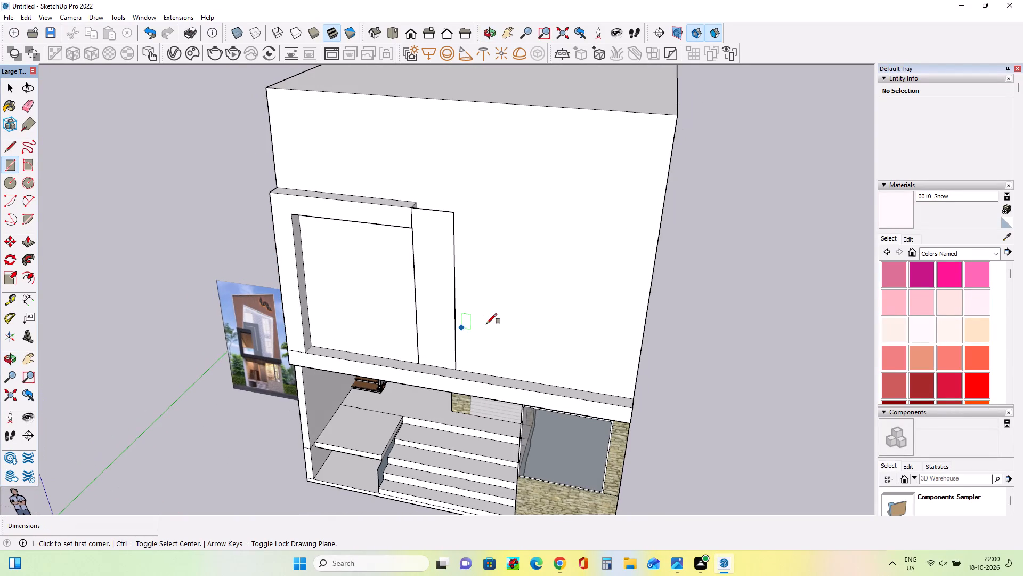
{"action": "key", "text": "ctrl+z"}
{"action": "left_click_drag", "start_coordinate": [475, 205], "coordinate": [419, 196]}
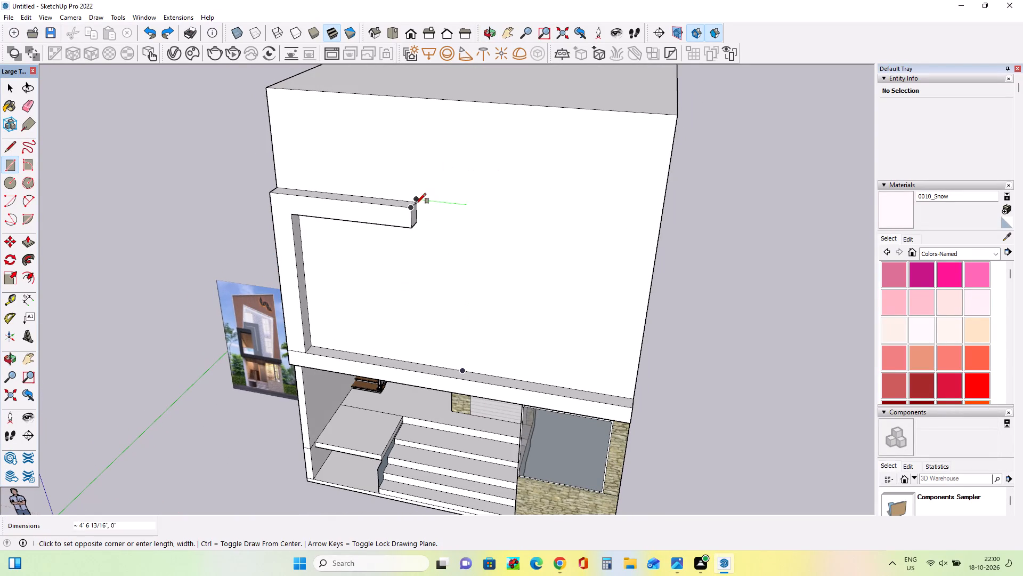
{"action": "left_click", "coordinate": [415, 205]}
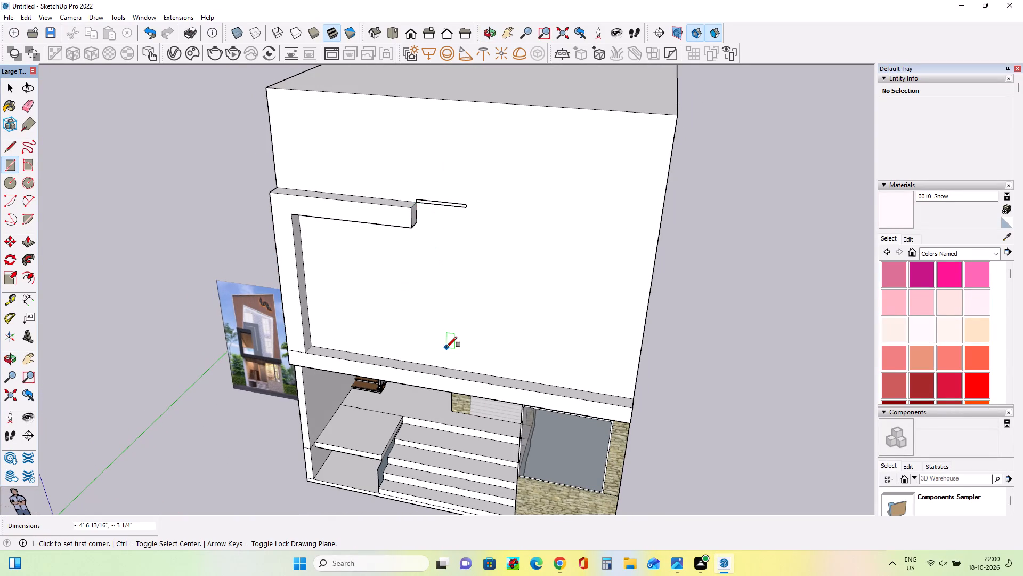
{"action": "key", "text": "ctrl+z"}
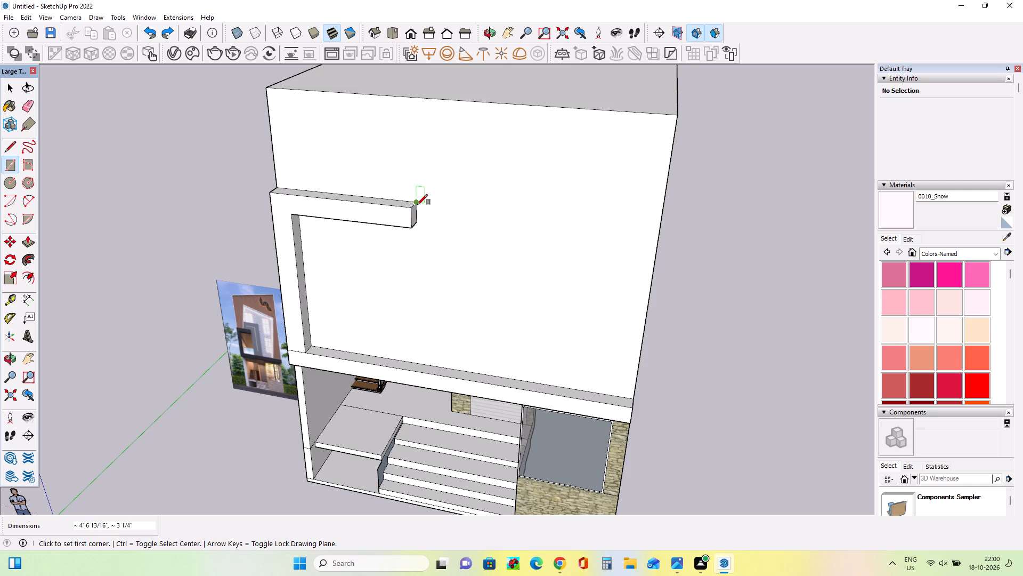
Outline the panel behind the frame's free end from 17' 1/4" by 4' 6 13/16" and 6' 11 3/16" by 2' 11 1/16" rectangles, erasing their shared edge.
{"action": "left_click_drag", "start_coordinate": [417, 205], "coordinate": [434, 249]}
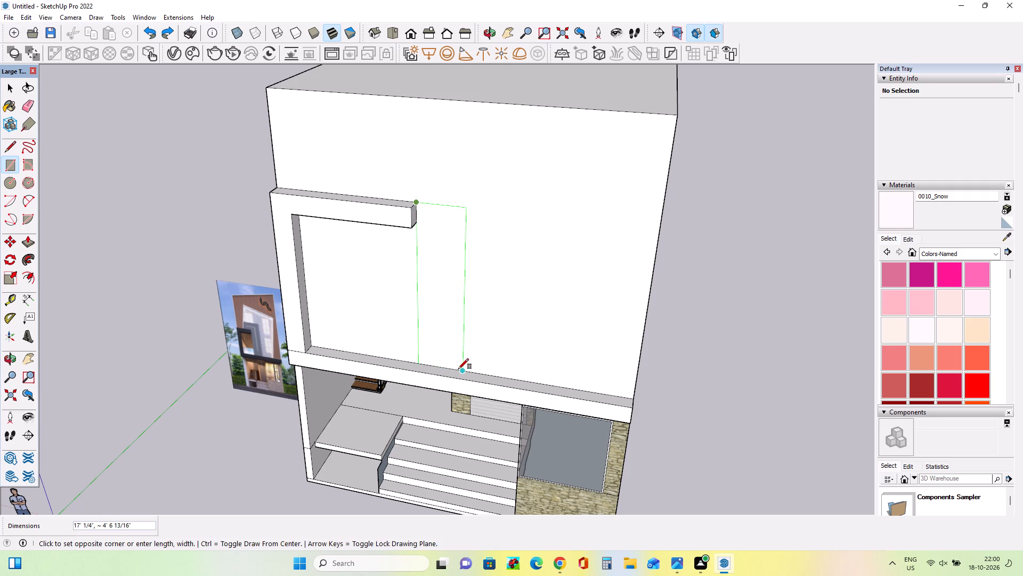
{"action": "left_click", "coordinate": [458, 369]}
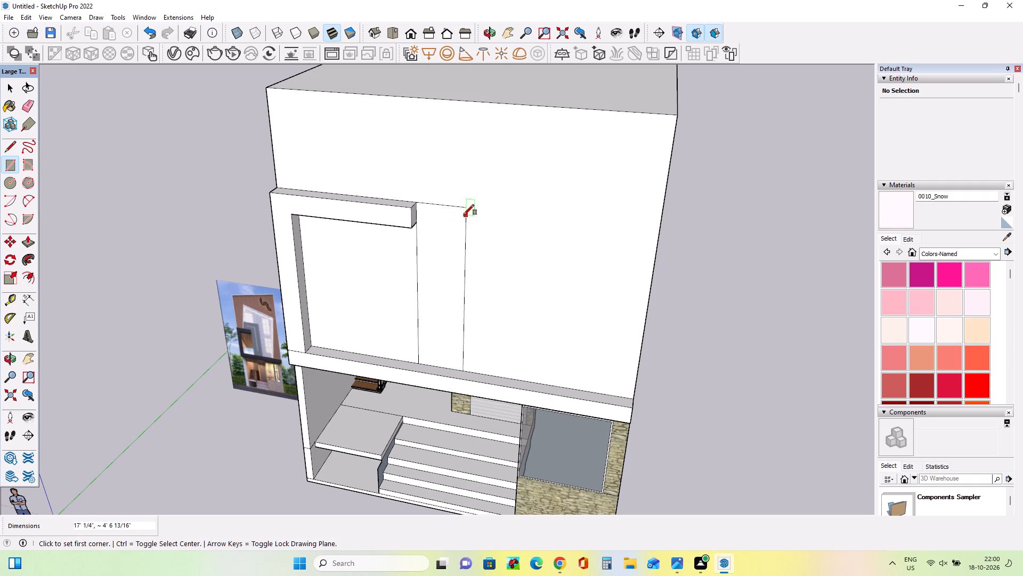
{"action": "left_click", "coordinate": [464, 210]}
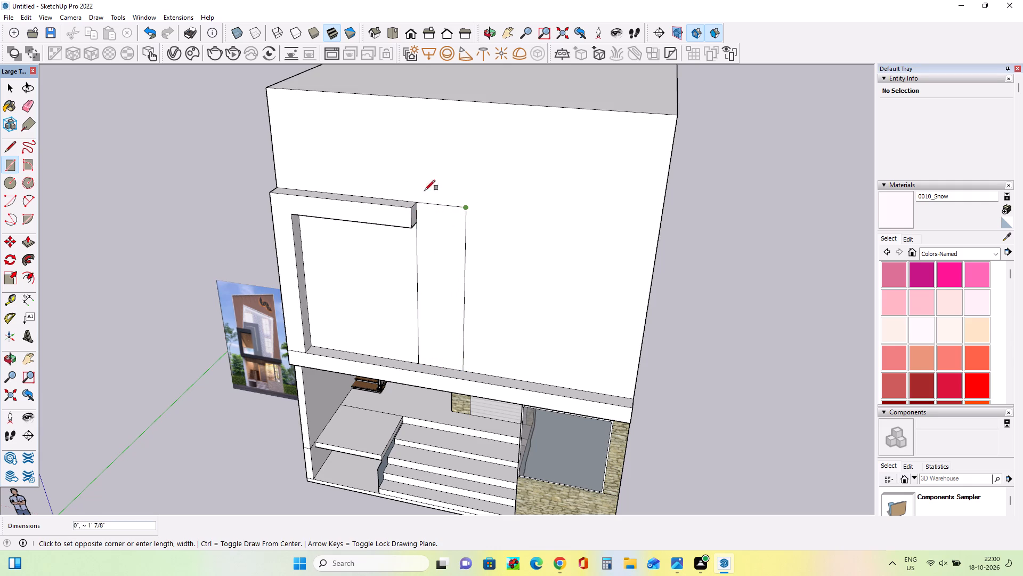
{"action": "left_click", "coordinate": [390, 168]}
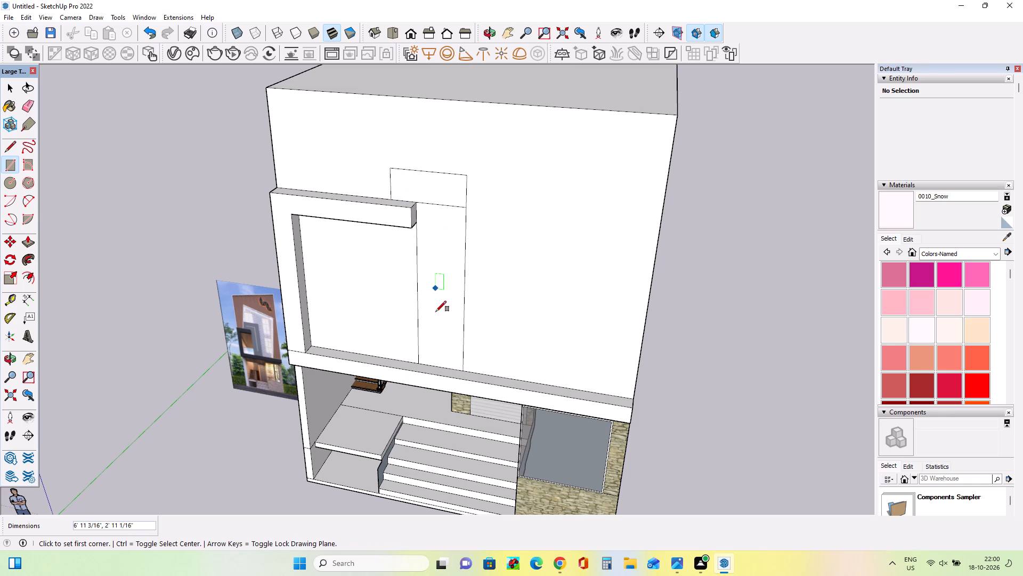
{"action": "left_click", "coordinate": [28, 102]}
{"action": "left_click_drag", "start_coordinate": [440, 198], "coordinate": [444, 217]}
Examine the grey panel, balcony frame and jali screen shapes in the reference image and compare them with the model.
{"action": "middle_click_drag", "start_coordinate": [411, 274], "coordinate": [477, 219]}
{"action": "scroll", "coordinate": [242, 363], "scroll_direction": "up", "scroll_amount": 3}
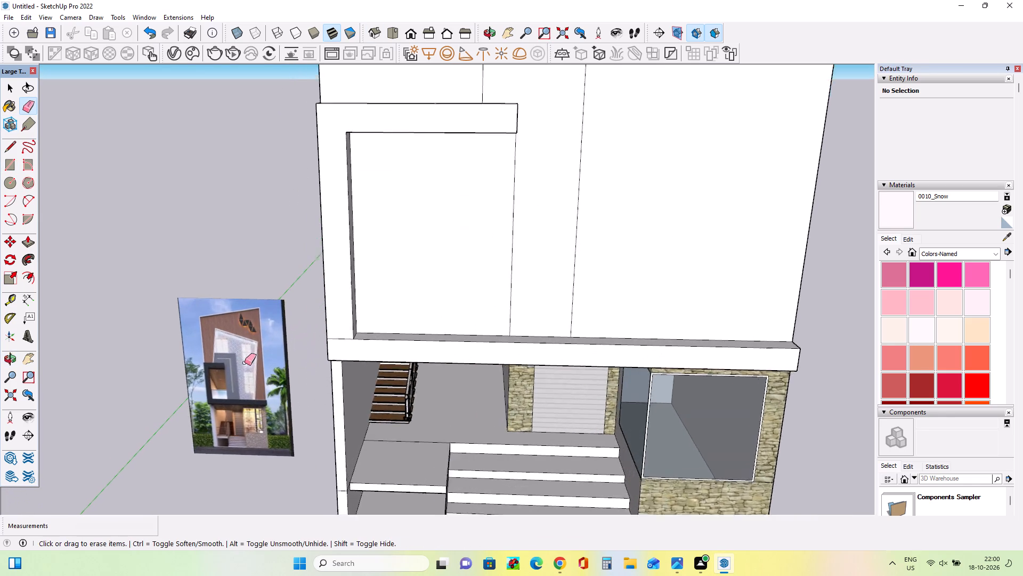
{"action": "scroll", "coordinate": [245, 363], "scroll_direction": "up", "scroll_amount": 19}
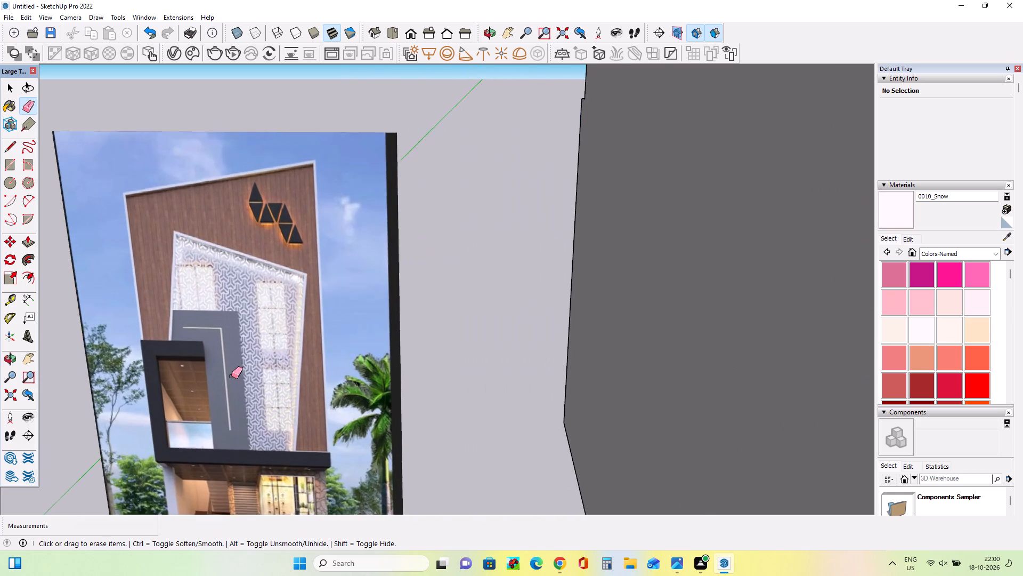
{"action": "scroll", "coordinate": [231, 376], "scroll_direction": "up", "scroll_amount": 1}
{"action": "scroll", "coordinate": [231, 376], "scroll_direction": "down", "scroll_amount": 20}
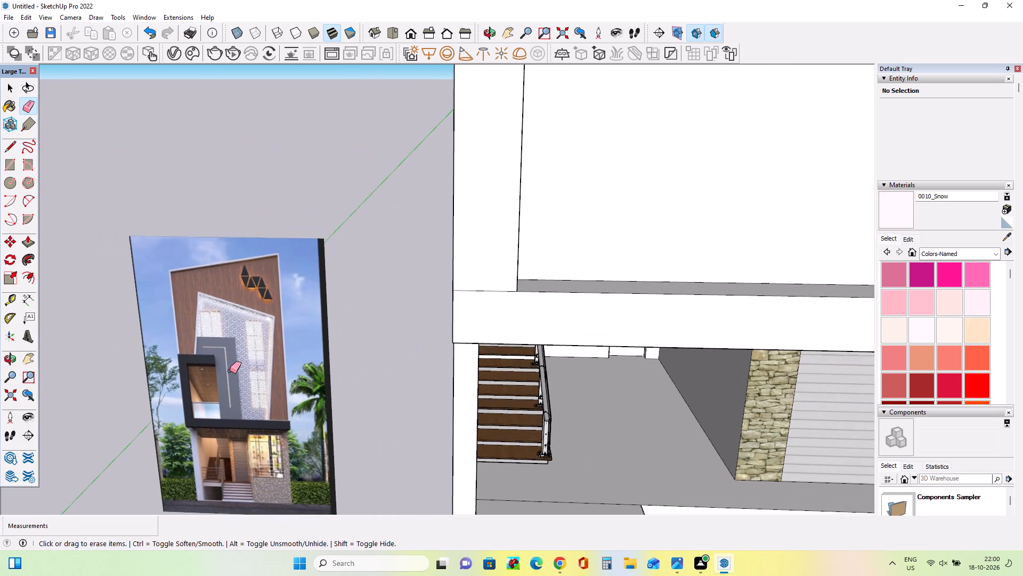
{"action": "scroll", "coordinate": [230, 371], "scroll_direction": "down", "scroll_amount": 15}
{"action": "scroll", "coordinate": [230, 371], "scroll_direction": "up", "scroll_amount": 1}
{"action": "scroll", "coordinate": [230, 371], "scroll_direction": "down", "scroll_amount": 6}
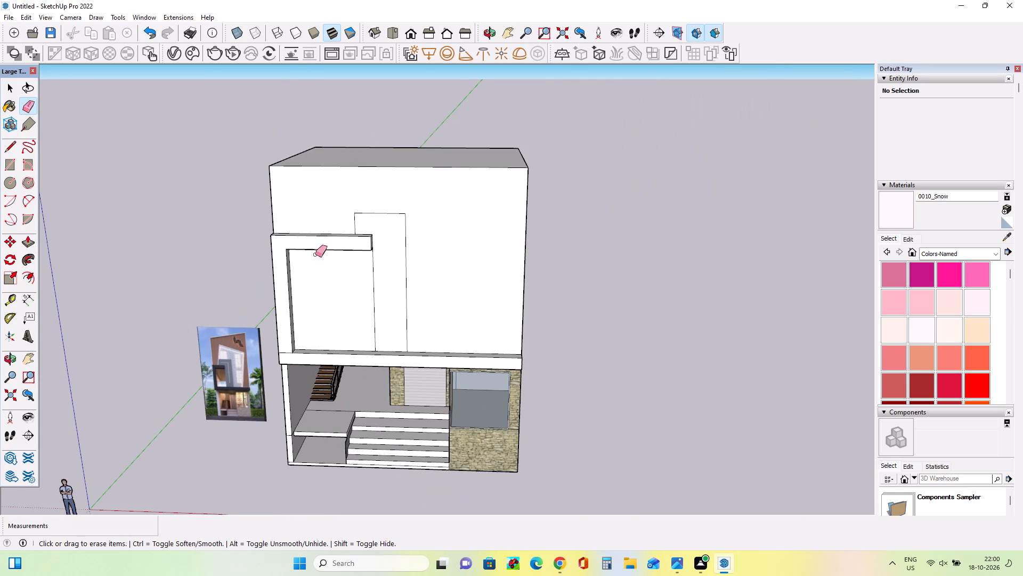
Slant the panel's short upper side with a line about 3' 3/16" long down to the frame's top, and erase the leftover corner edges.
{"action": "scroll", "coordinate": [328, 249], "scroll_direction": "up", "scroll_amount": 4}
{"action": "scroll", "coordinate": [382, 207], "scroll_direction": "up", "scroll_amount": 8}
{"action": "left_click", "coordinate": [9, 146]}
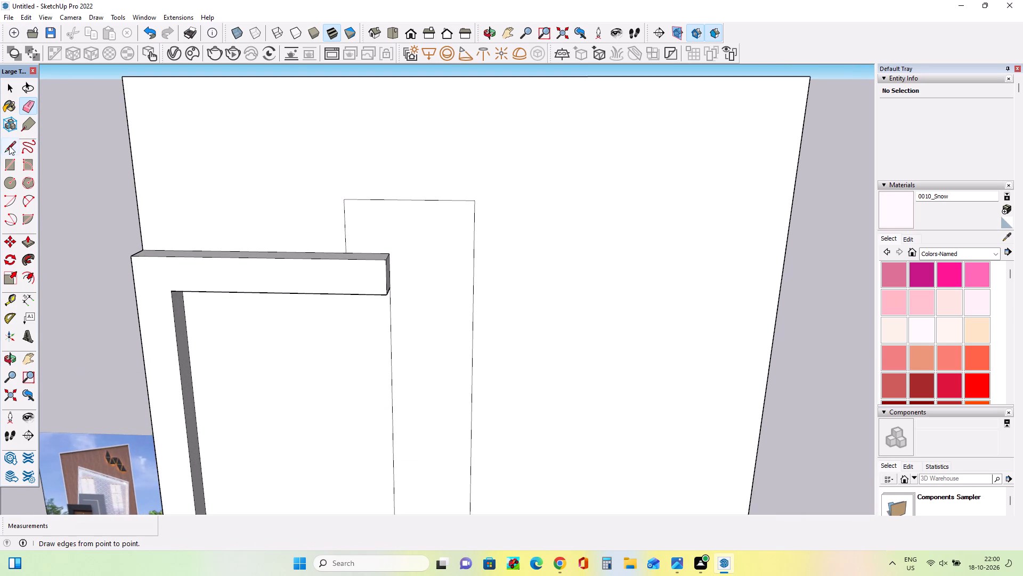
{"action": "left_click_drag", "start_coordinate": [358, 200], "coordinate": [356, 205]}
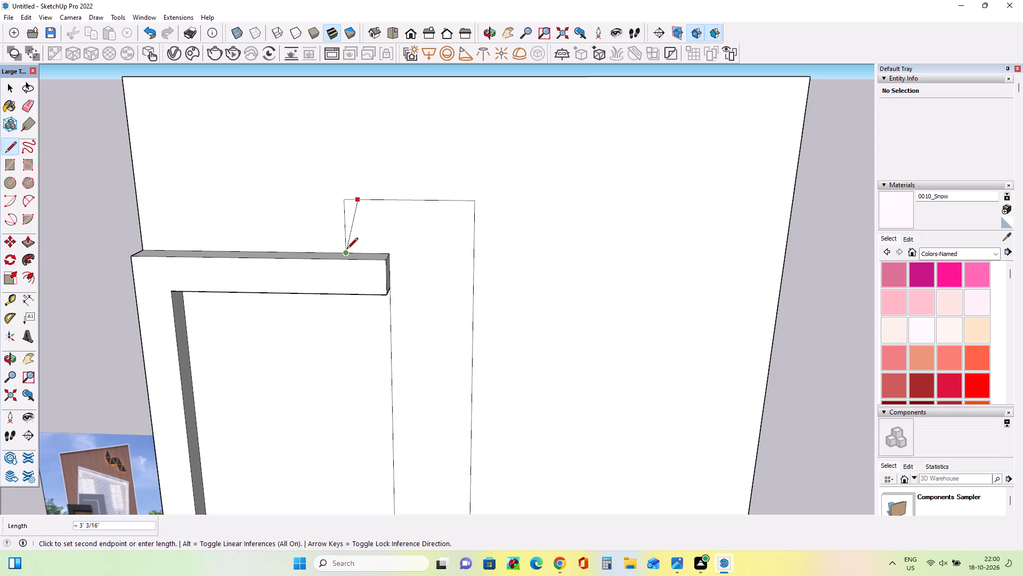
{"action": "left_click", "coordinate": [346, 252]}
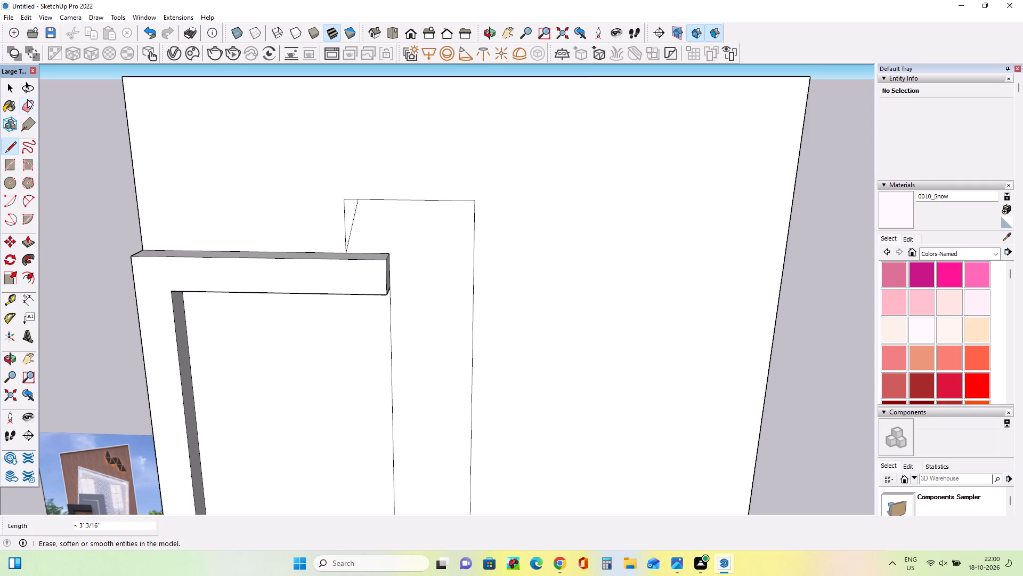
{"action": "left_click_drag", "start_coordinate": [29, 100], "coordinate": [34, 105]}
{"action": "left_click_drag", "start_coordinate": [348, 197], "coordinate": [343, 219]}
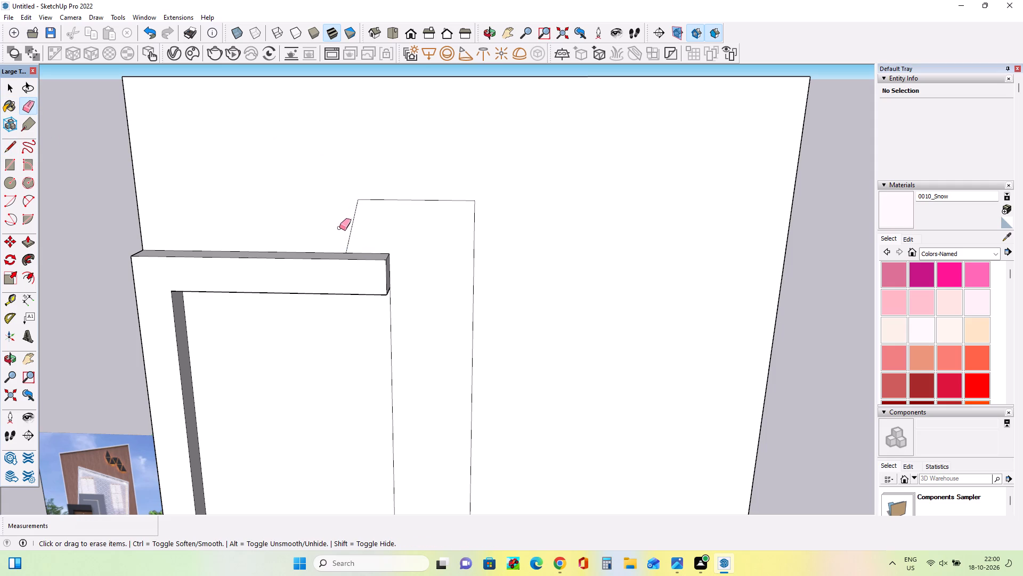
Draw a thin horizontal rectangle about 3' 9 3/8" by 3 3/8" inside the stepped panel, just below its top edge.
{"action": "scroll", "coordinate": [320, 225], "scroll_direction": "down", "scroll_amount": 6}
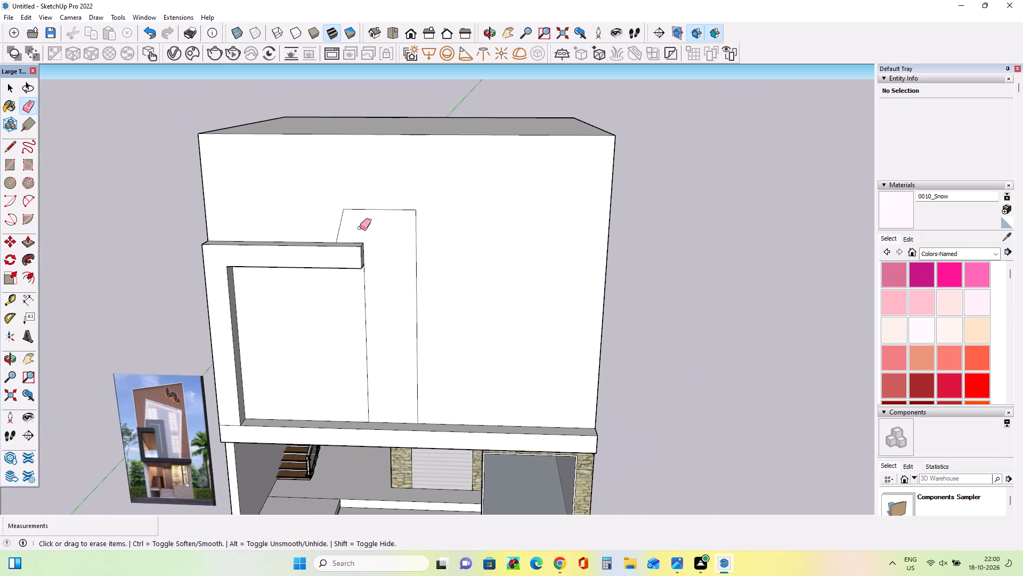
{"action": "middle_click_drag", "start_coordinate": [423, 259], "coordinate": [410, 252]}
{"action": "left_click", "coordinate": [12, 146]}
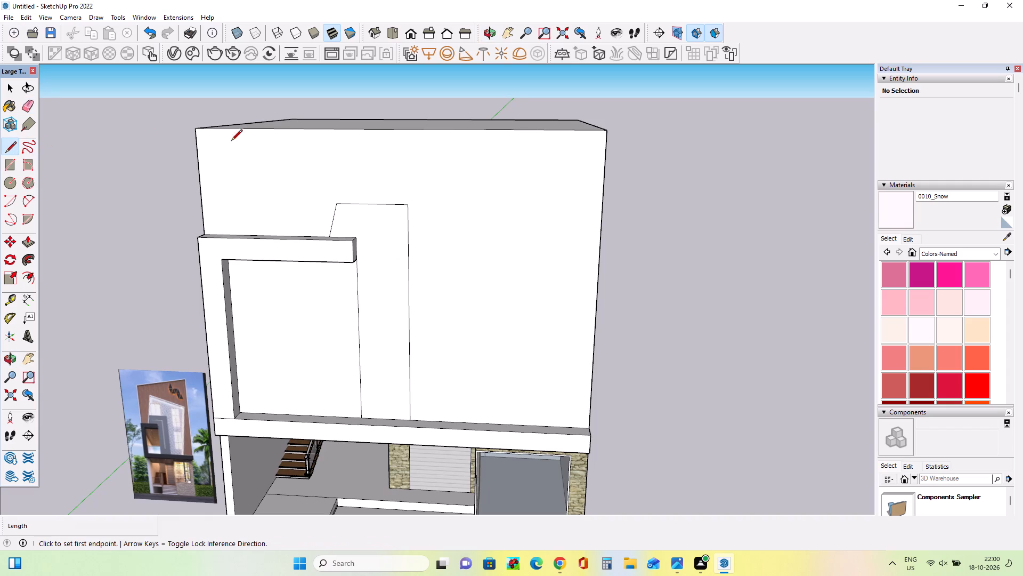
{"action": "left_click", "coordinate": [12, 167]}
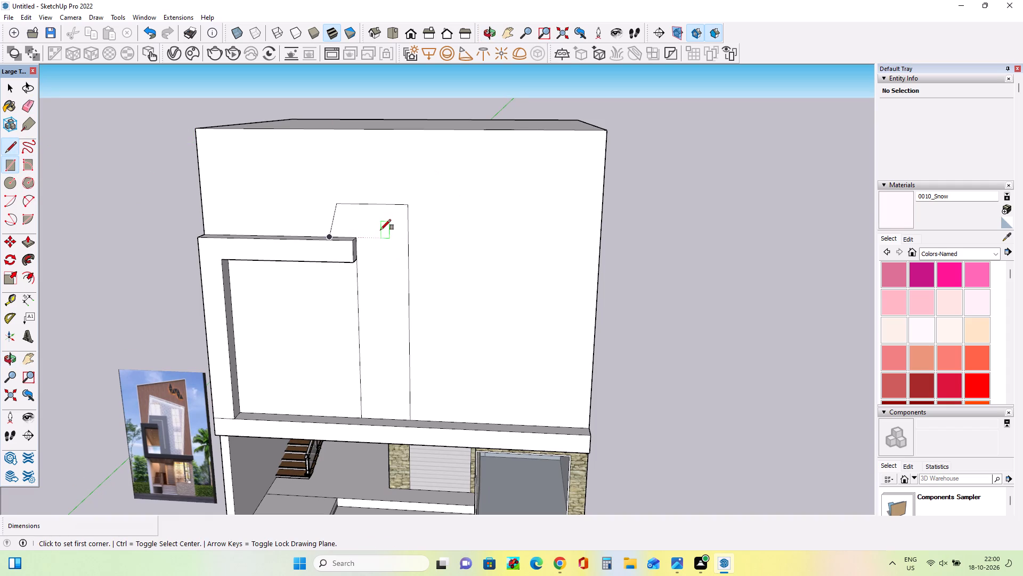
{"action": "left_click", "coordinate": [349, 223]}
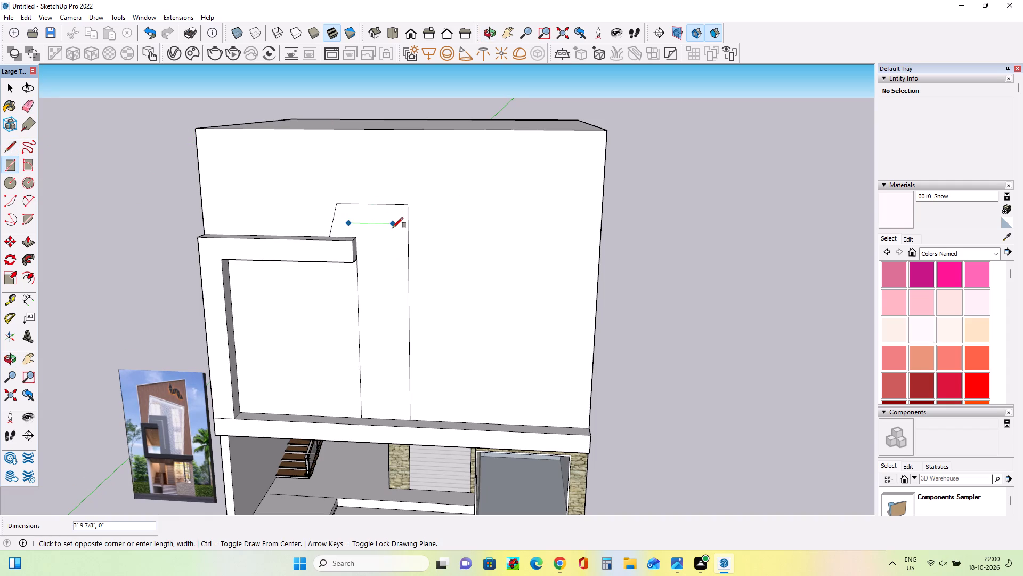
{"action": "scroll", "coordinate": [389, 233], "scroll_direction": "up", "scroll_amount": 4}
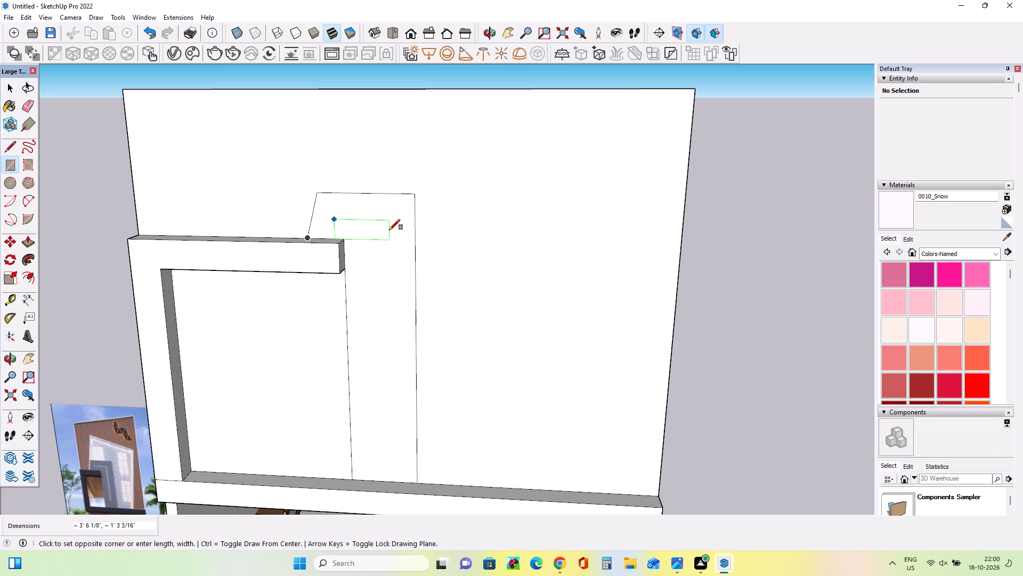
{"action": "scroll", "coordinate": [392, 224], "scroll_direction": "up", "scroll_amount": 6}
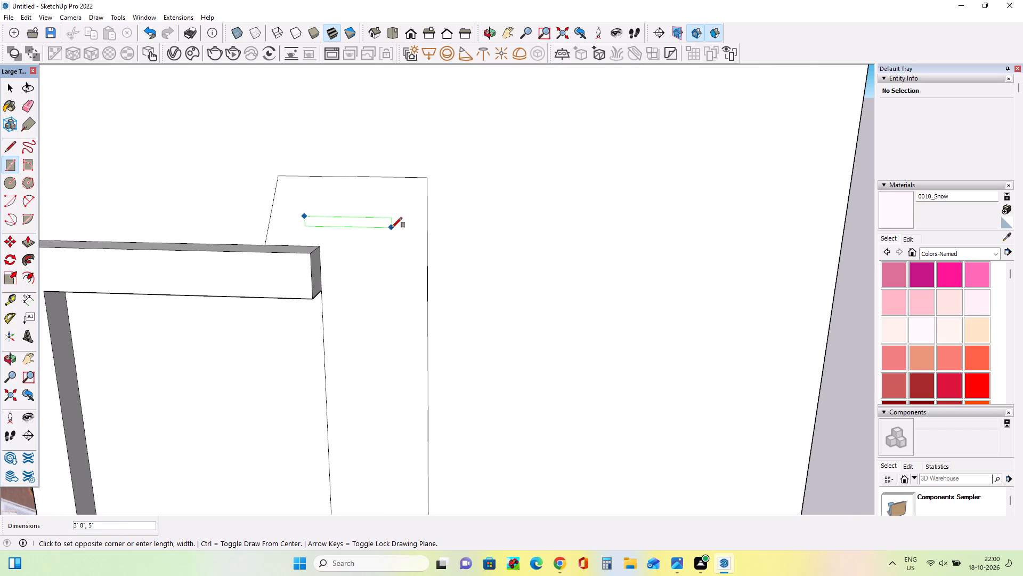
{"action": "left_click", "coordinate": [394, 225]}
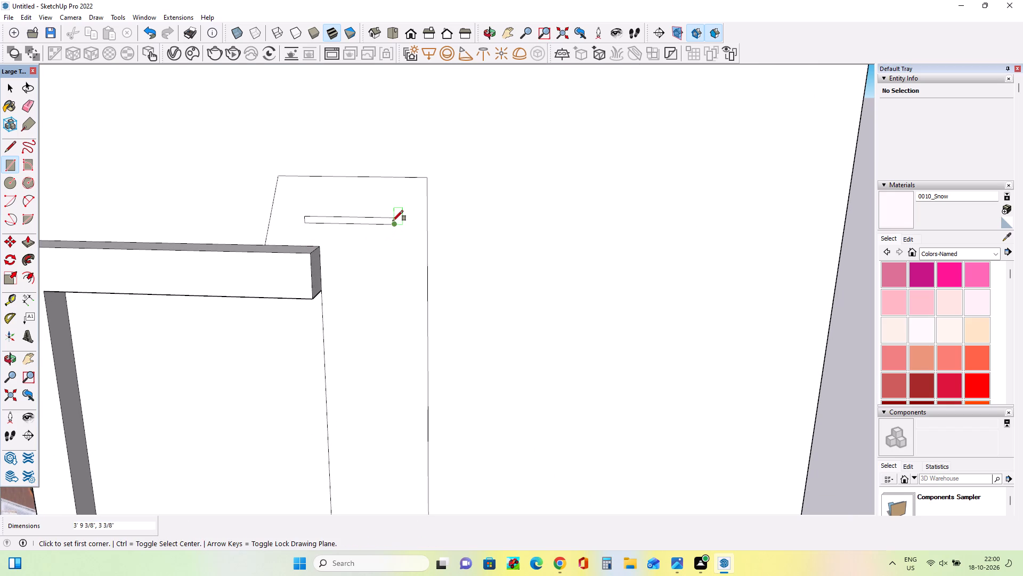
Draw a vertical strip rectangle about 12' 9 1/8" by 6 3/8" down the panel from the thin horizontal rectangle's end.
{"action": "left_click_drag", "start_coordinate": [393, 220], "coordinate": [392, 230]}
{"action": "scroll", "coordinate": [375, 346], "scroll_direction": "down", "scroll_amount": 9}
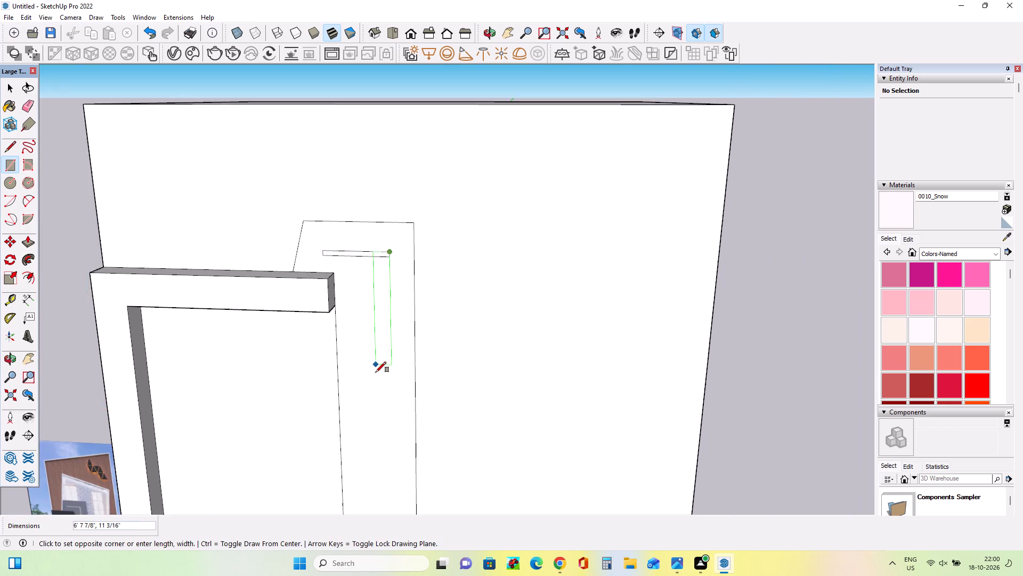
{"action": "scroll", "coordinate": [376, 372], "scroll_direction": "down", "scroll_amount": 9}
{"action": "scroll", "coordinate": [378, 412], "scroll_direction": "up", "scroll_amount": 4}
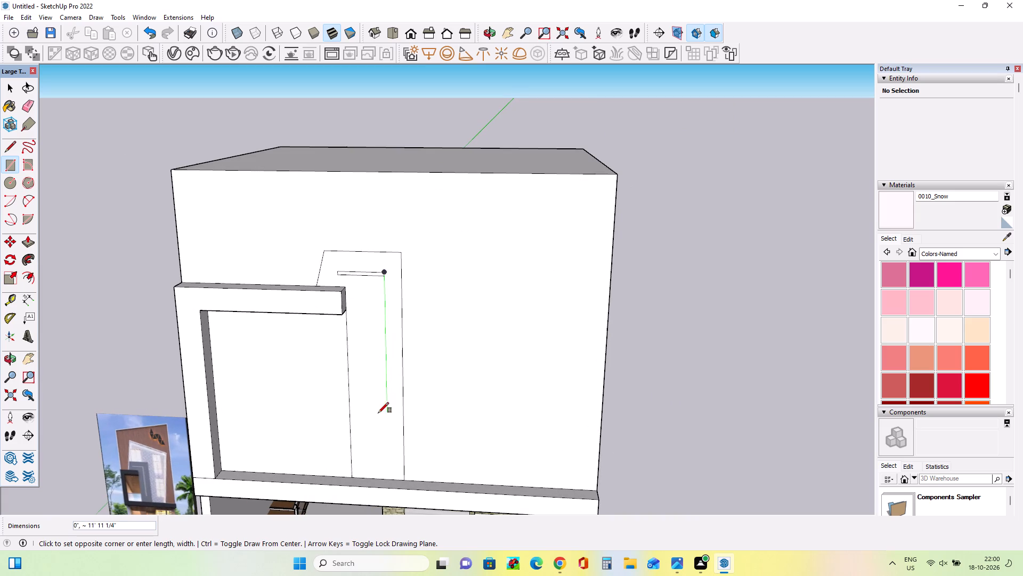
{"action": "scroll", "coordinate": [376, 429], "scroll_direction": "up", "scroll_amount": 4}
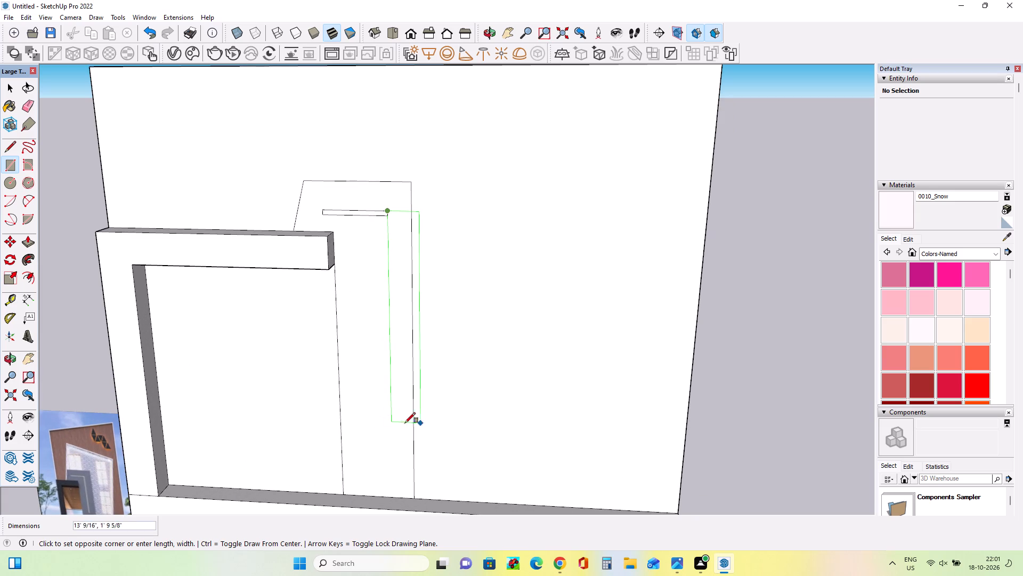
{"action": "scroll", "coordinate": [399, 418], "scroll_direction": "up", "scroll_amount": 3}
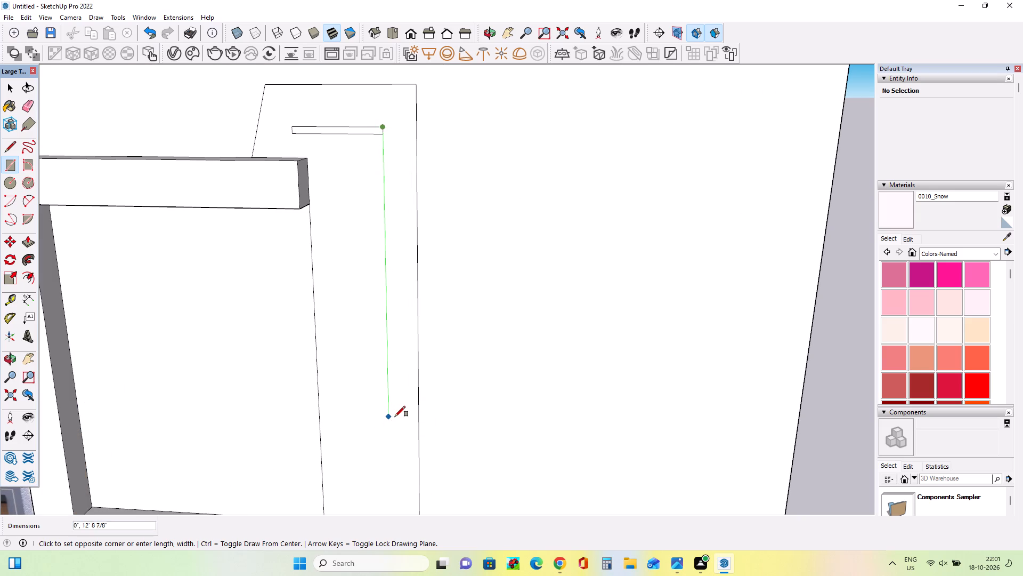
{"action": "scroll", "coordinate": [395, 418], "scroll_direction": "up", "scroll_amount": 3}
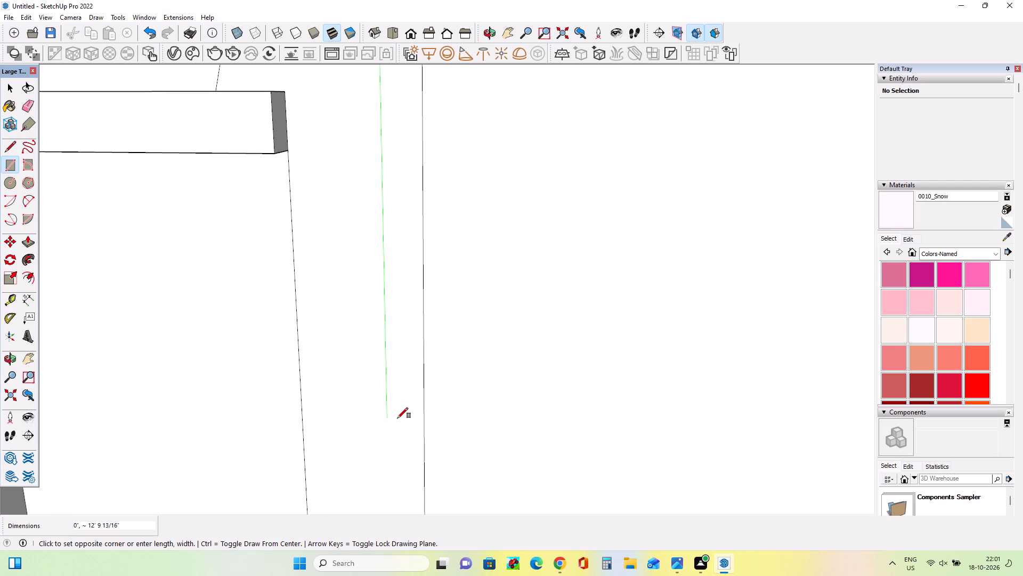
{"action": "left_click", "coordinate": [401, 418]}
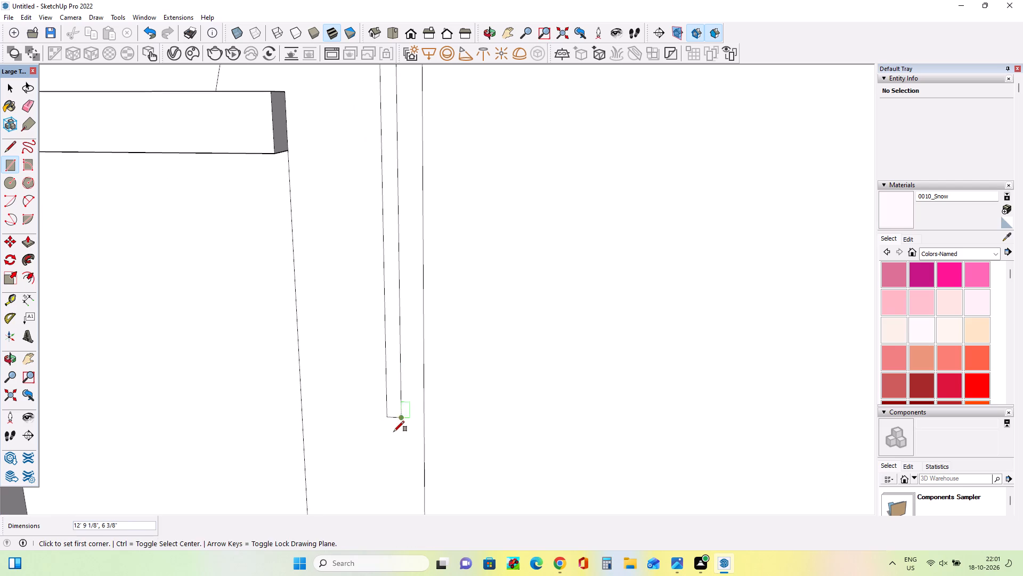
Extrude the vertical strip and the horizontal strip 11 1/4" out from the panel face.
{"action": "middle_click_drag", "start_coordinate": [394, 431], "coordinate": [394, 437]}
{"action": "scroll", "coordinate": [394, 437], "scroll_direction": "down", "scroll_amount": 8}
{"action": "middle_click_drag", "start_coordinate": [394, 437], "coordinate": [399, 447]}
{"action": "scroll", "coordinate": [399, 447], "scroll_direction": "down", "scroll_amount": 1}
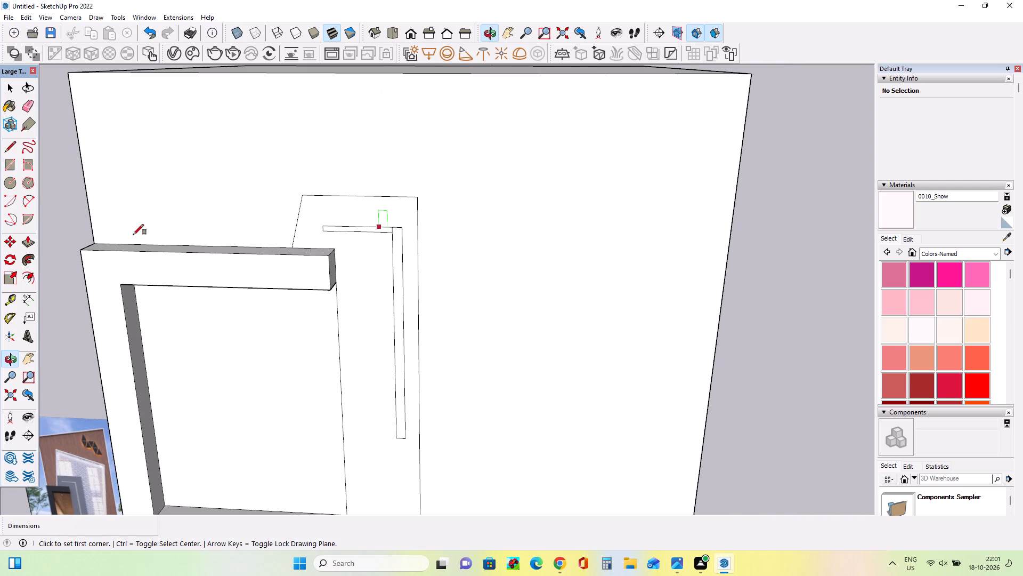
{"action": "left_click", "coordinate": [26, 242]}
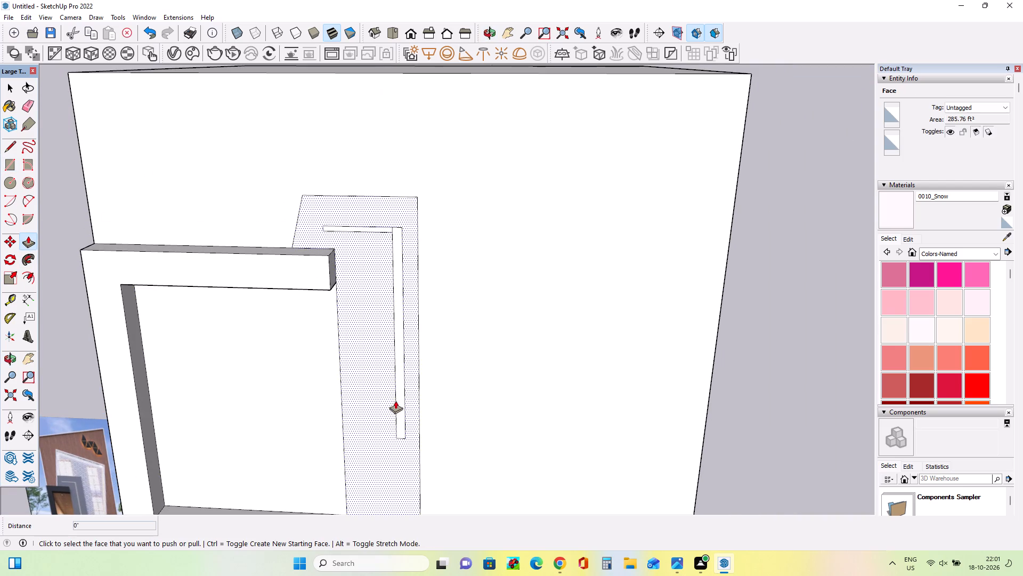
{"action": "left_click", "coordinate": [399, 402]}
{"action": "left_click", "coordinate": [396, 410]}
{"action": "middle_click_drag", "start_coordinate": [360, 398], "coordinate": [491, 422]}
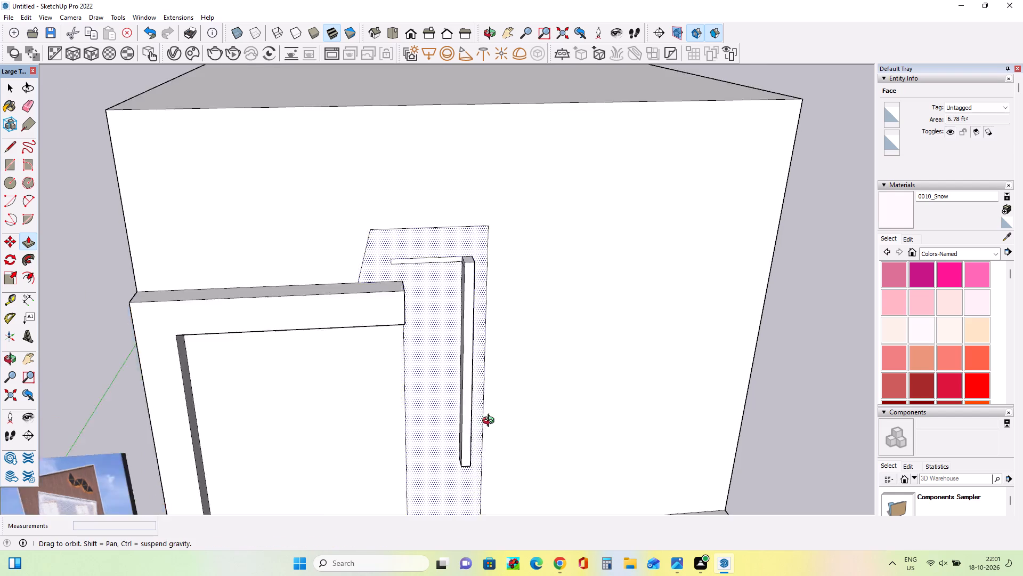
{"action": "middle_click_drag", "start_coordinate": [491, 422], "coordinate": [509, 419]}
{"action": "left_click", "coordinate": [550, 246]}
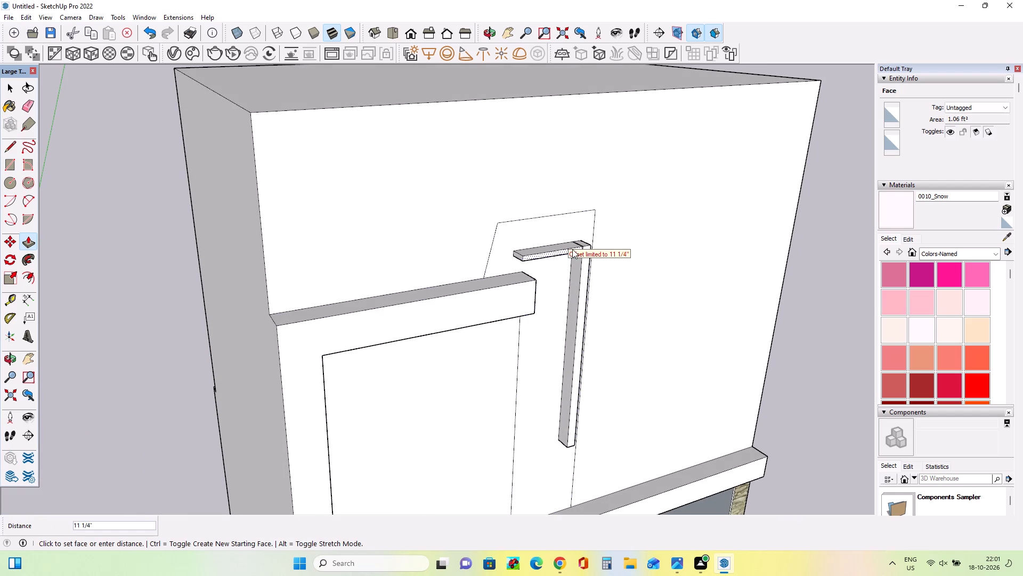
{"action": "left_click", "coordinate": [588, 261]}
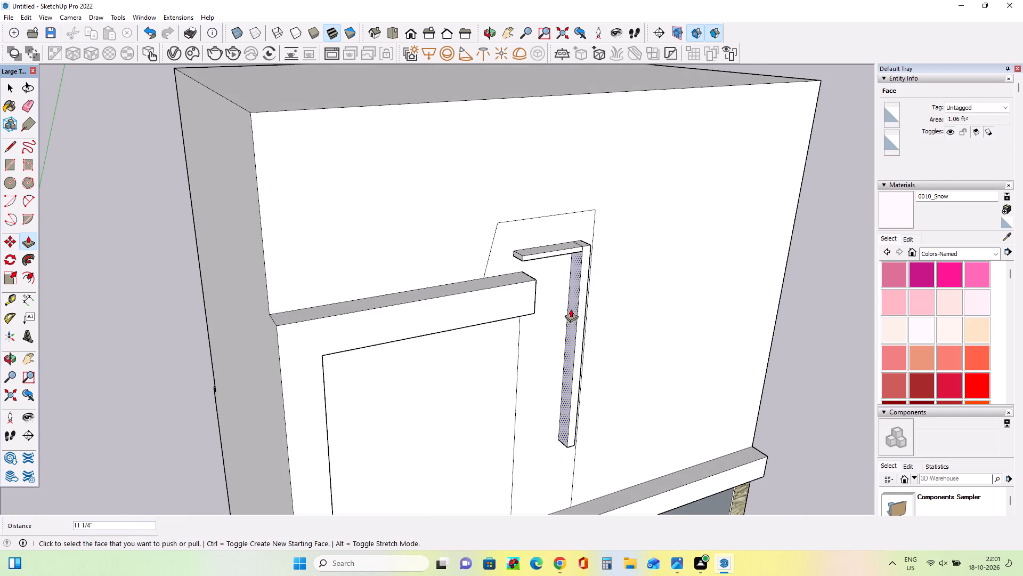
Narrow the vertical strip by pushing its inner side face in about 4 3/16".
{"action": "left_click", "coordinate": [571, 310]}
{"action": "left_click", "coordinate": [576, 310]}
Shift and slim the vertical strip by pulling its inner side out 1' 7/16", then pushing the outer side in 6 3/8" and inner side 6 1/8".
{"action": "middle_click_drag", "start_coordinate": [532, 339], "coordinate": [527, 339]}
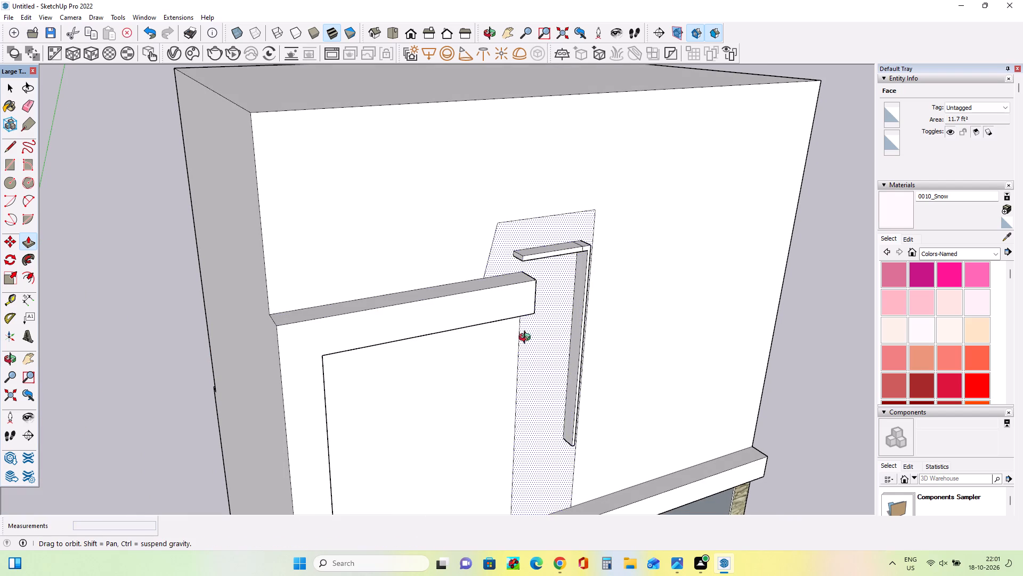
{"action": "middle_click_drag", "start_coordinate": [527, 339], "coordinate": [381, 309]}
{"action": "middle_click_drag", "start_coordinate": [457, 330], "coordinate": [460, 324]}
{"action": "scroll", "coordinate": [460, 325], "scroll_direction": "down", "scroll_amount": 4}
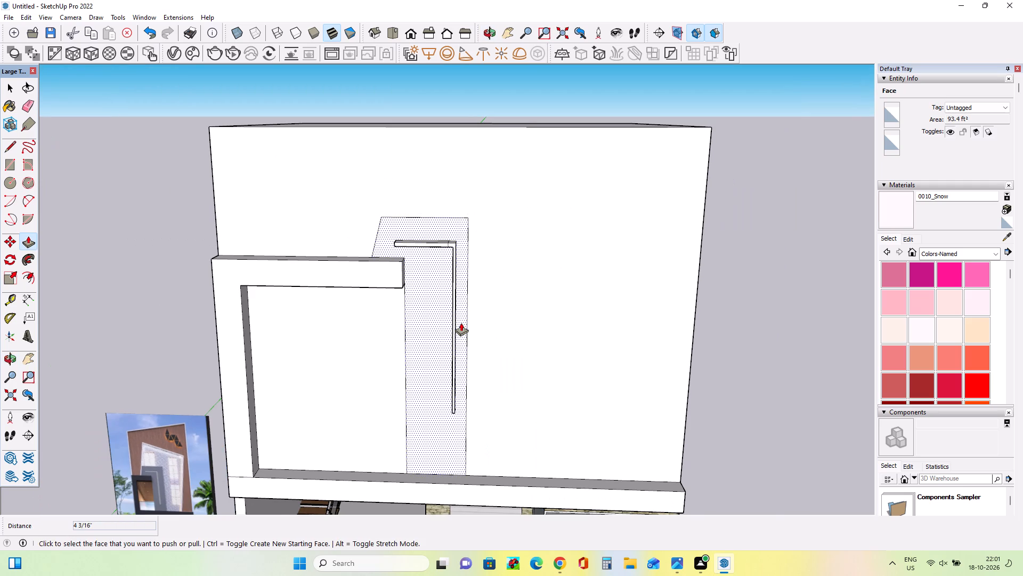
{"action": "scroll", "coordinate": [461, 323], "scroll_direction": "down", "scroll_amount": 3}
{"action": "middle_click_drag", "start_coordinate": [461, 323], "coordinate": [507, 331]}
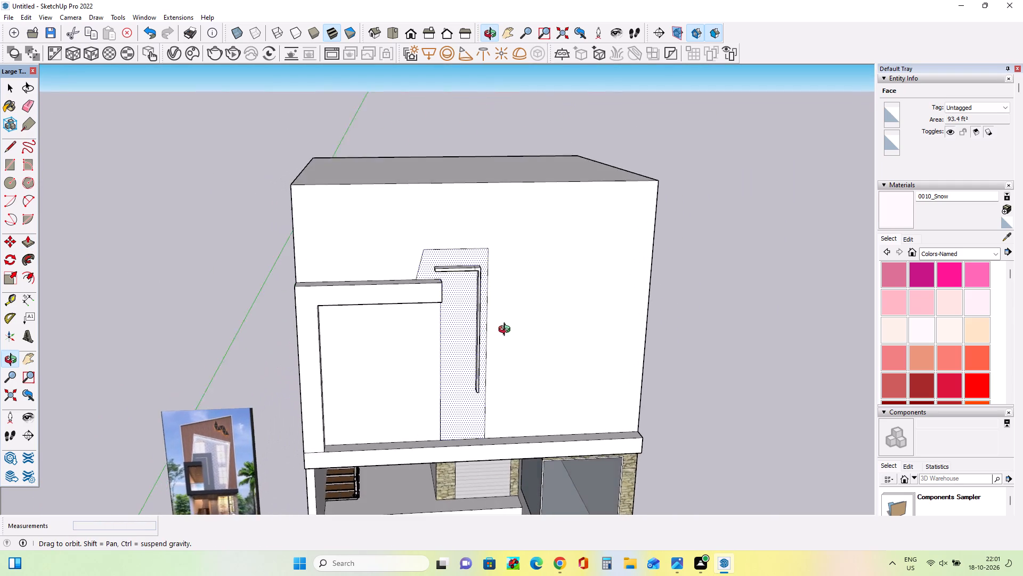
{"action": "middle_click_drag", "start_coordinate": [507, 331], "coordinate": [504, 329]}
{"action": "scroll", "coordinate": [448, 322], "scroll_direction": "up", "scroll_amount": 10}
{"action": "middle_click_drag", "start_coordinate": [483, 335], "coordinate": [567, 341]}
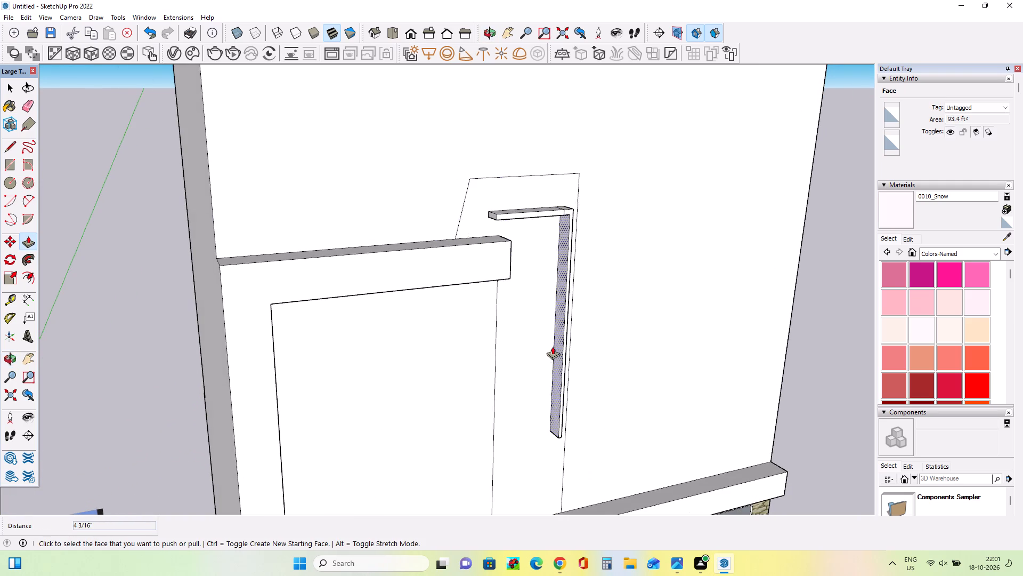
{"action": "left_click_drag", "start_coordinate": [557, 349], "coordinate": [541, 356]}
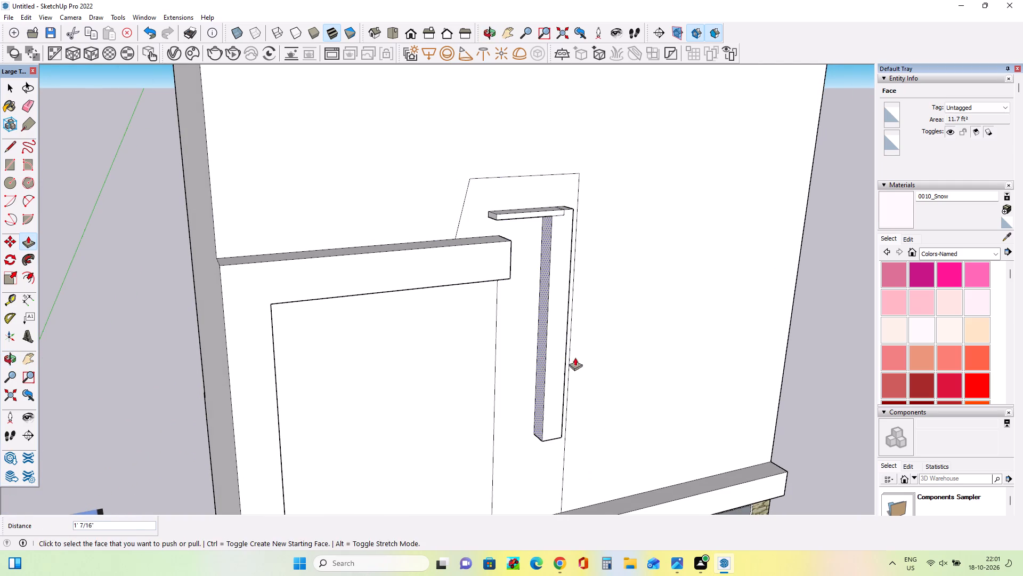
{"action": "middle_click_drag", "start_coordinate": [575, 358], "coordinate": [356, 382]}
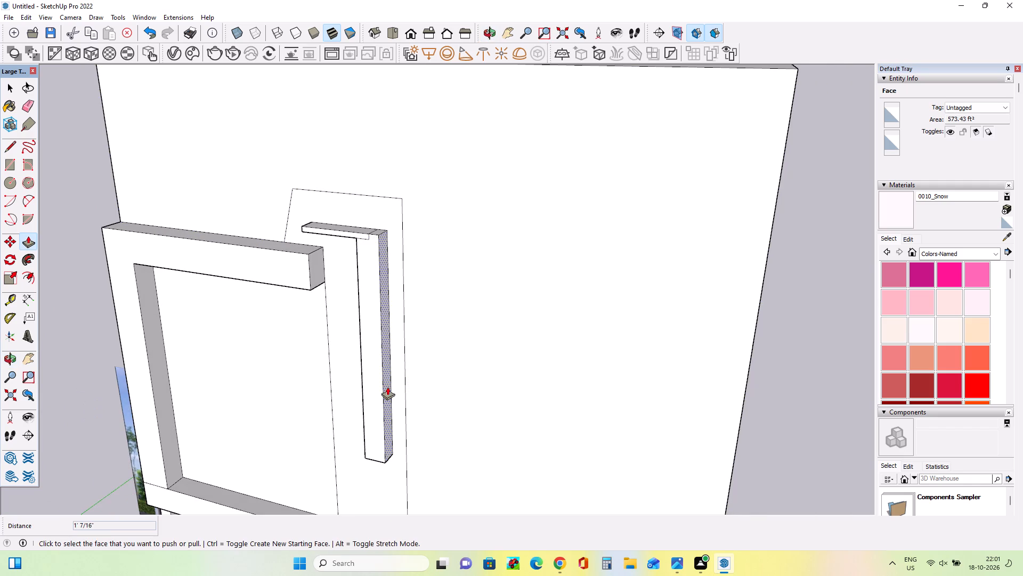
{"action": "left_click_drag", "start_coordinate": [387, 387], "coordinate": [372, 383]}
{"action": "middle_click_drag", "start_coordinate": [340, 402], "coordinate": [497, 396]}
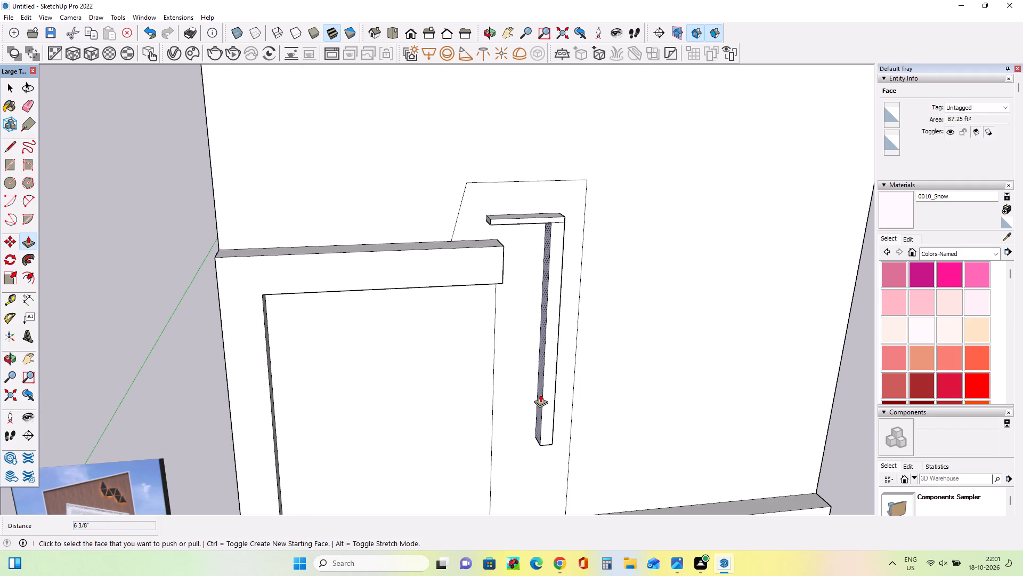
{"action": "left_click", "coordinate": [539, 394]}
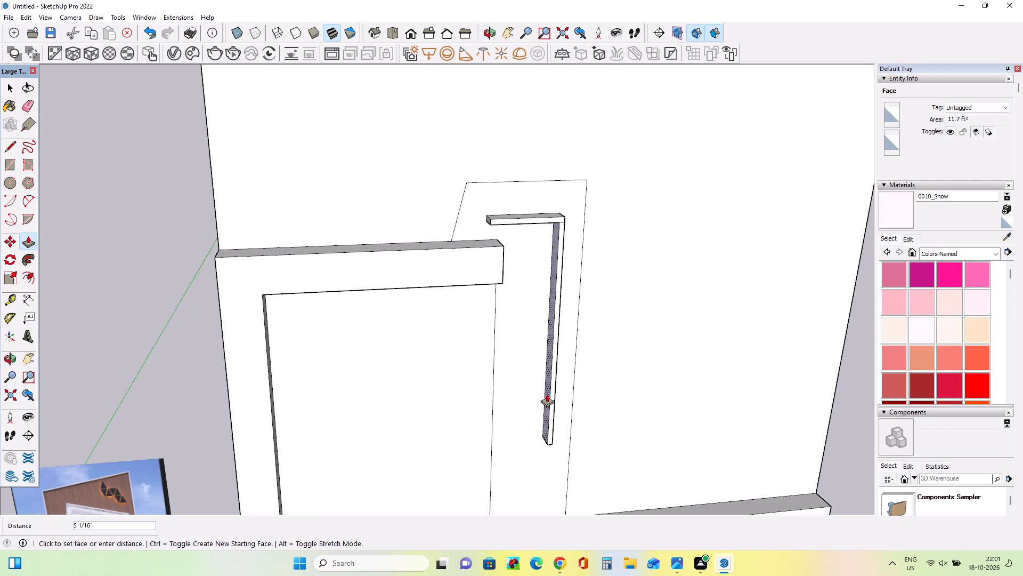
{"action": "left_click", "coordinate": [548, 394]}
Push the front face of the horizontal strip back 7 13/16" and bring the vertical strip's front face back level with it.
{"action": "scroll", "coordinate": [364, 342], "scroll_direction": "down", "scroll_amount": 5}
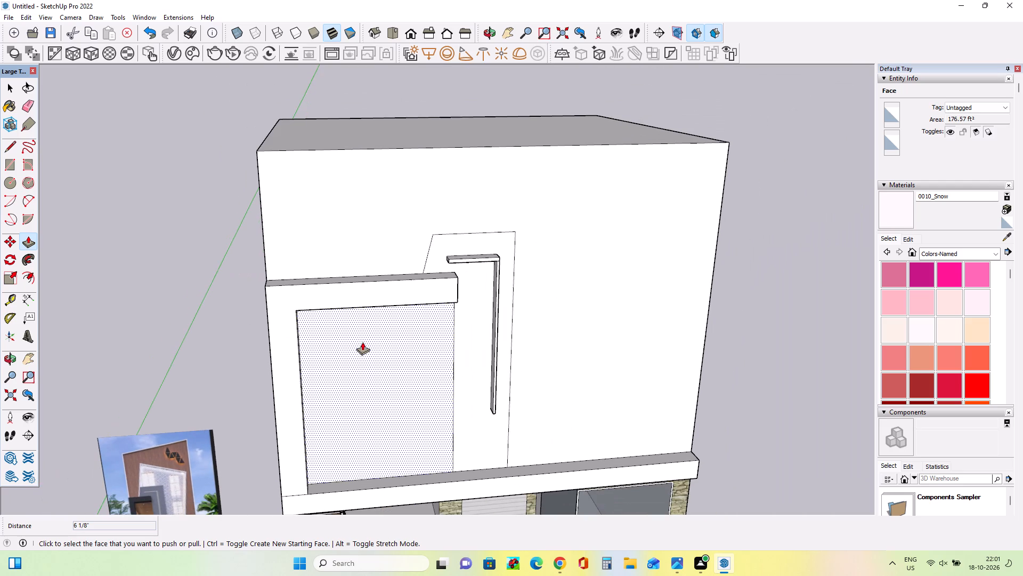
{"action": "middle_click_drag", "start_coordinate": [452, 297], "coordinate": [462, 325]}
{"action": "scroll", "coordinate": [467, 277], "scroll_direction": "up", "scroll_amount": 9}
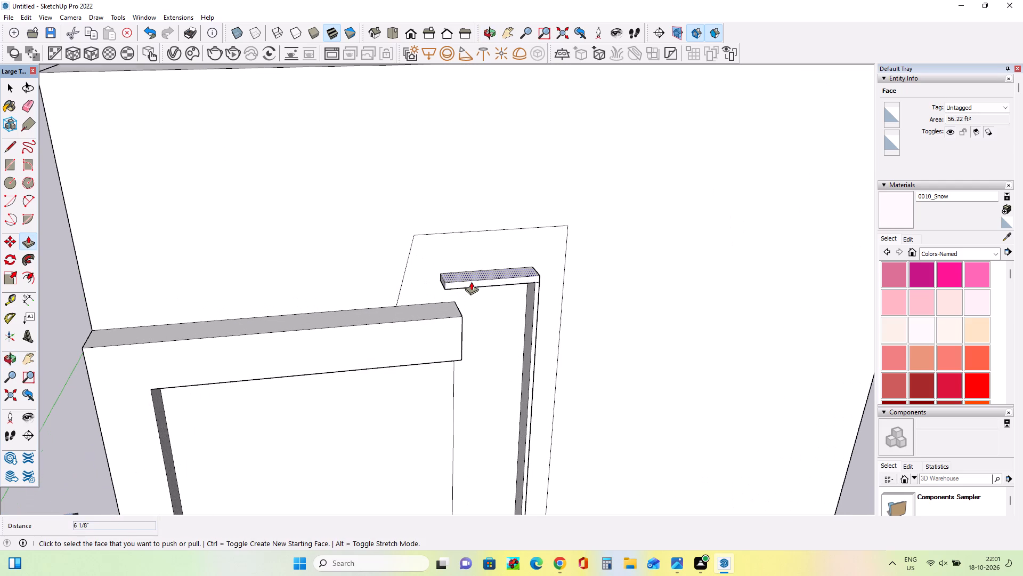
{"action": "left_click_drag", "start_coordinate": [471, 284], "coordinate": [472, 275]}
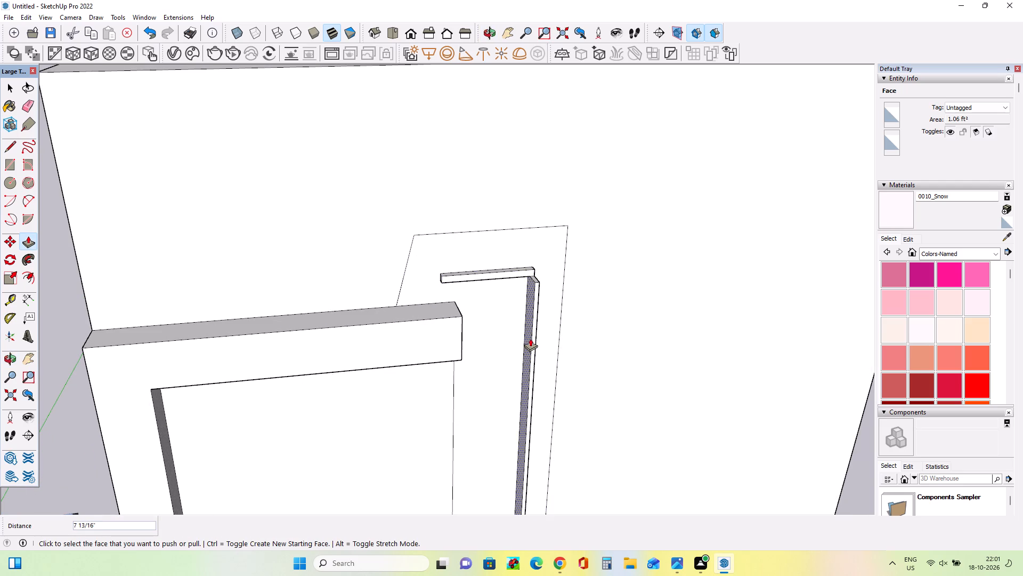
{"action": "left_click", "coordinate": [534, 339]}
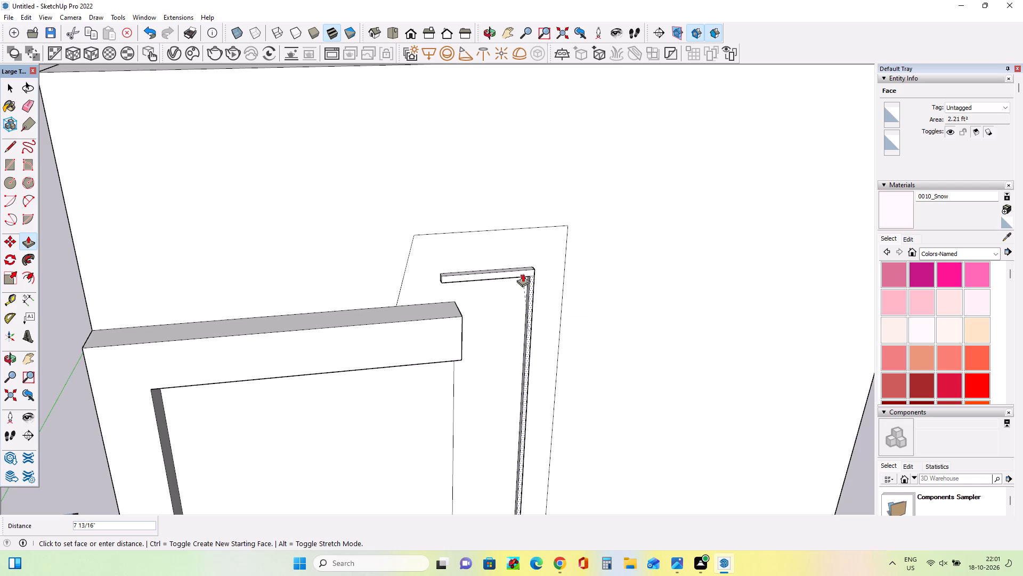
{"action": "left_click", "coordinate": [523, 273]}
Thin the horizontal strip by lowering its top face about 1 1/8".
{"action": "middle_click_drag", "start_coordinate": [483, 286], "coordinate": [499, 307]}
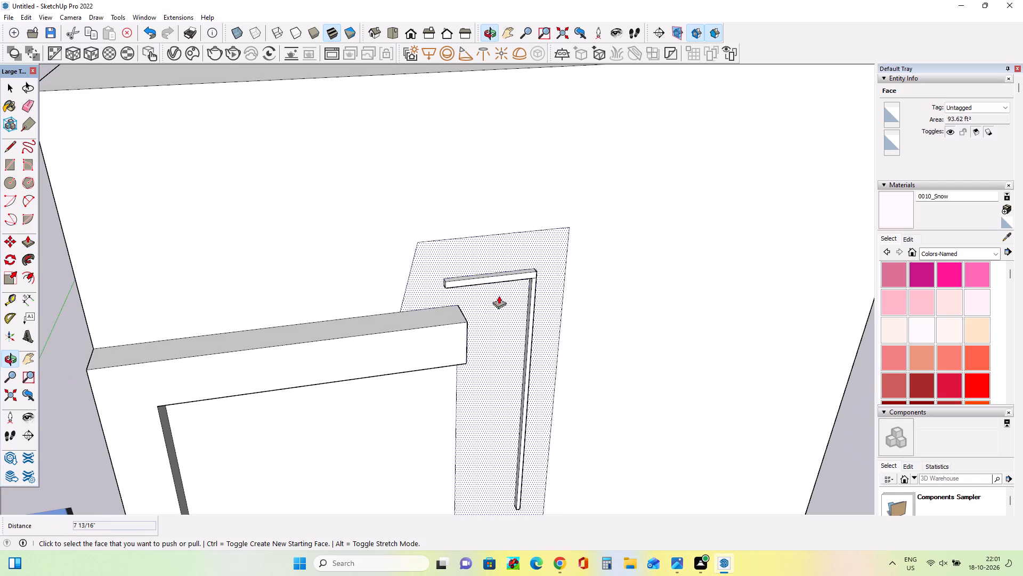
{"action": "left_click", "coordinate": [506, 272]}
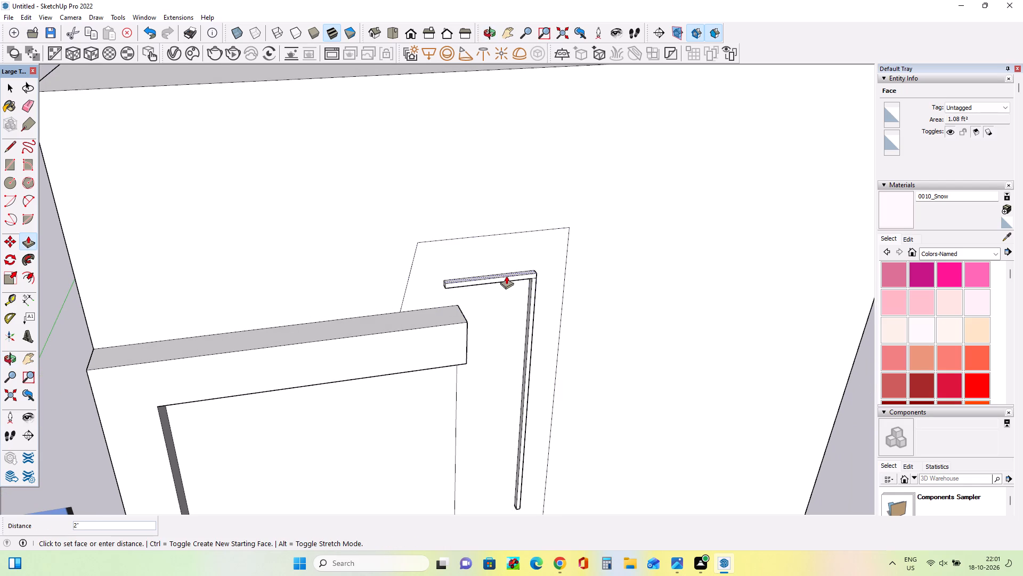
Raise the top face of the upper-floor block by about 3' 8 7/8".
{"action": "middle_click_drag", "start_coordinate": [446, 318], "coordinate": [424, 261]}
{"action": "scroll", "coordinate": [424, 261], "scroll_direction": "down", "scroll_amount": 2}
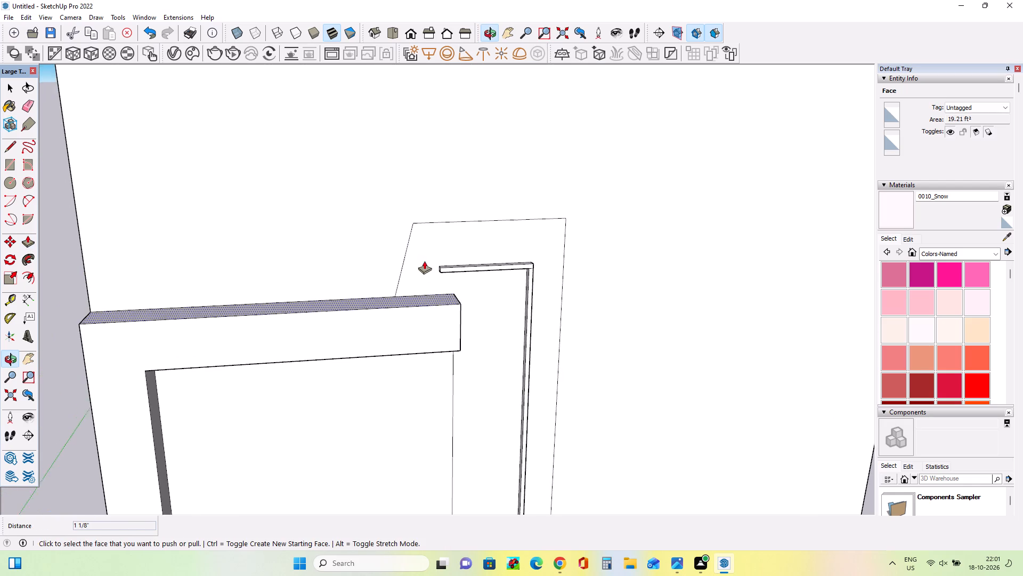
{"action": "scroll", "coordinate": [424, 261], "scroll_direction": "down", "scroll_amount": 17}
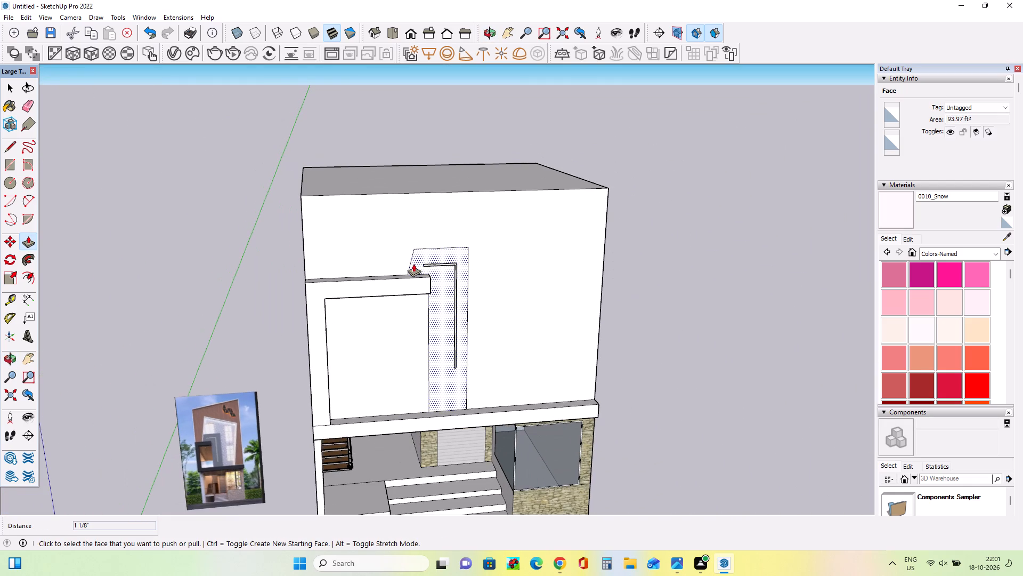
{"action": "left_click", "coordinate": [460, 182]}
{"action": "left_click", "coordinate": [468, 155]}
{"action": "middle_click_drag", "start_coordinate": [462, 220], "coordinate": [462, 209]}
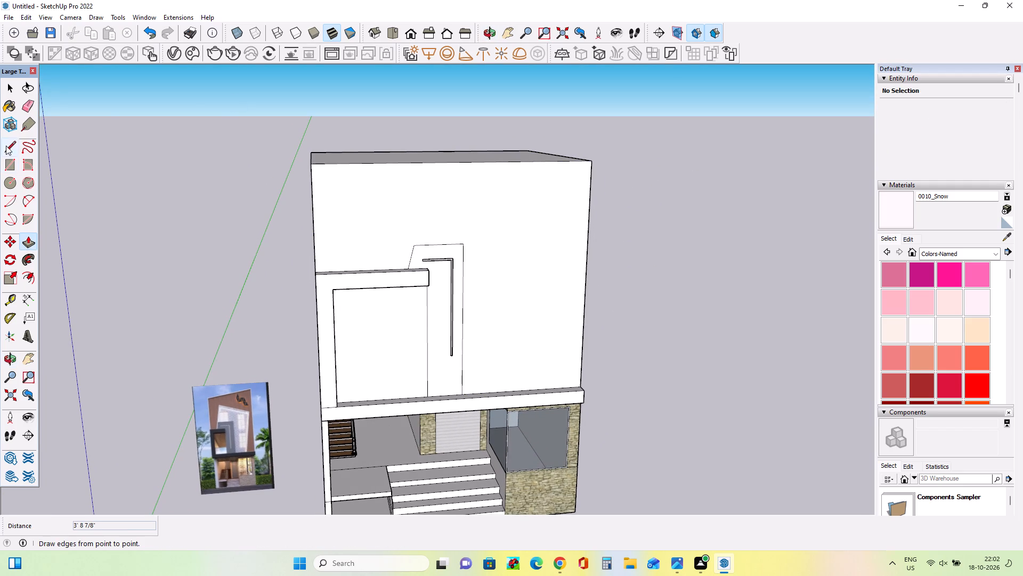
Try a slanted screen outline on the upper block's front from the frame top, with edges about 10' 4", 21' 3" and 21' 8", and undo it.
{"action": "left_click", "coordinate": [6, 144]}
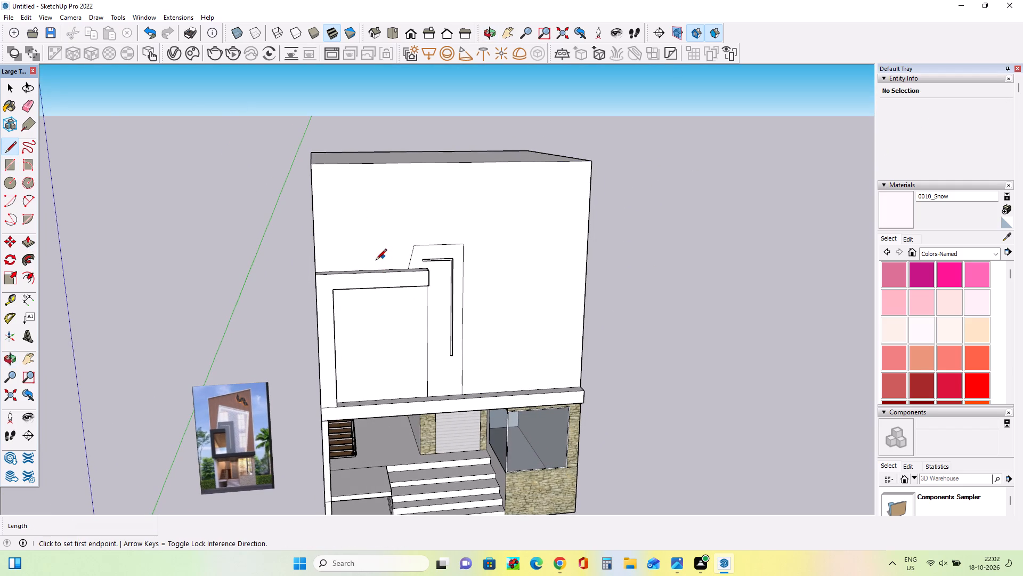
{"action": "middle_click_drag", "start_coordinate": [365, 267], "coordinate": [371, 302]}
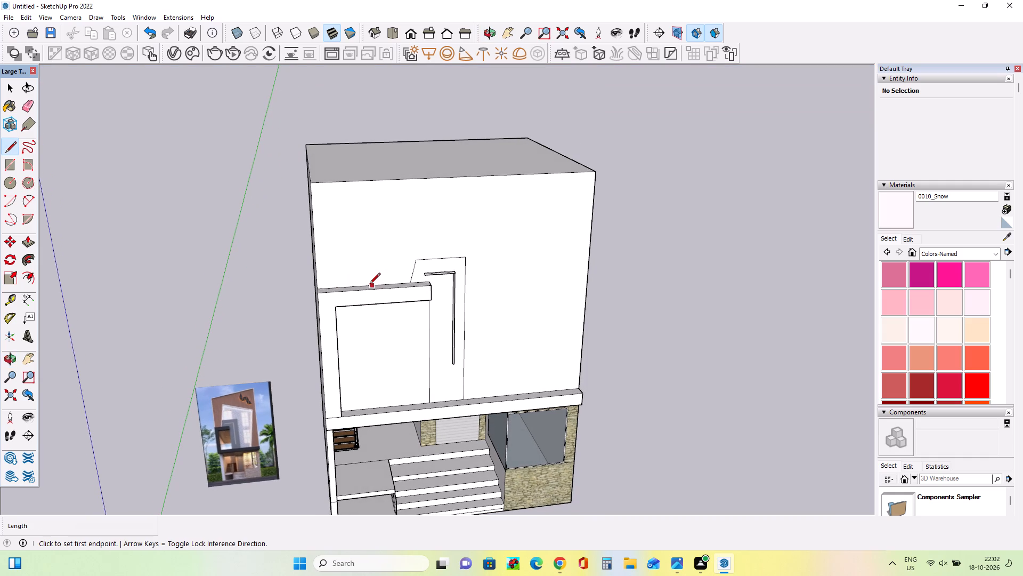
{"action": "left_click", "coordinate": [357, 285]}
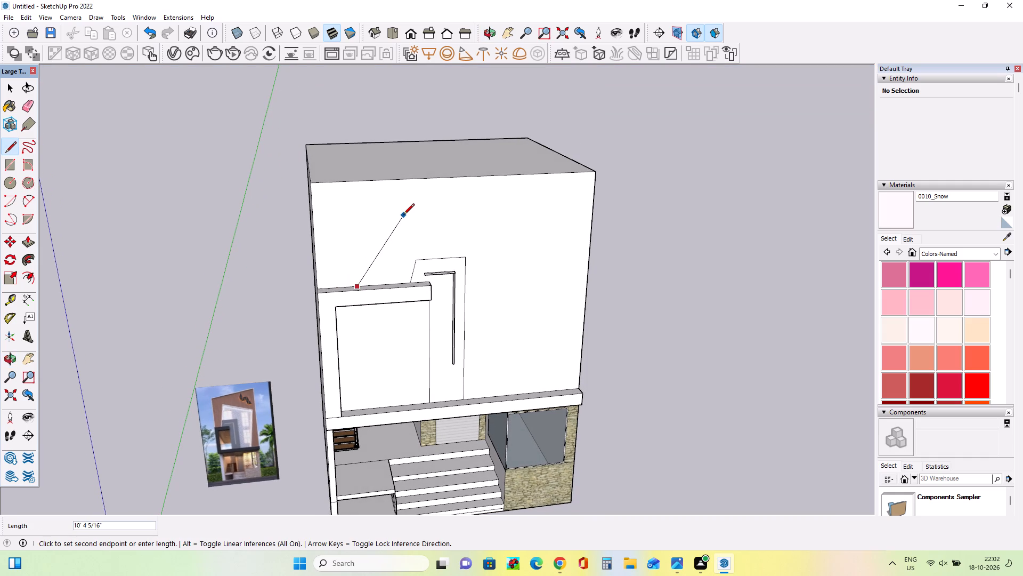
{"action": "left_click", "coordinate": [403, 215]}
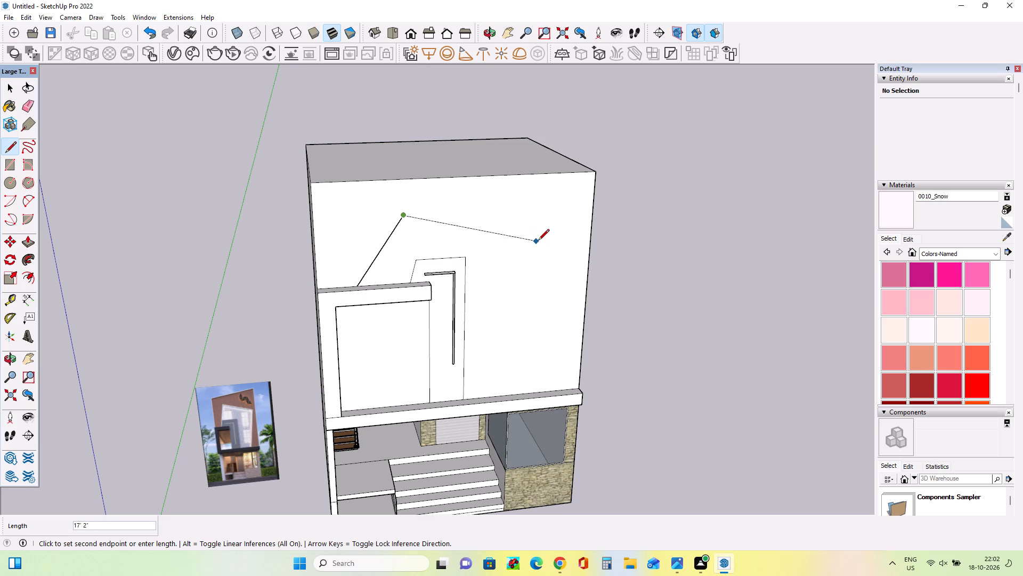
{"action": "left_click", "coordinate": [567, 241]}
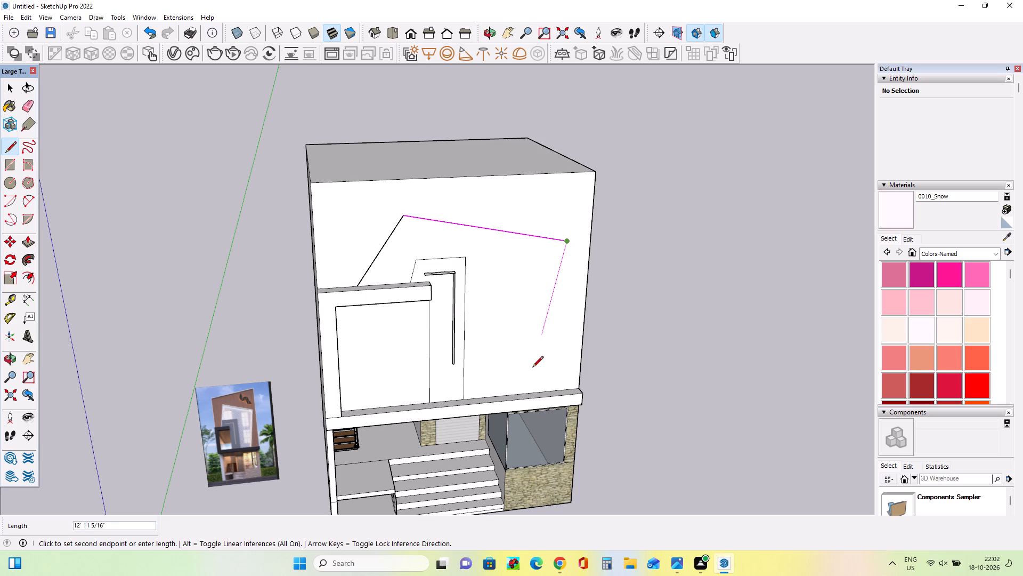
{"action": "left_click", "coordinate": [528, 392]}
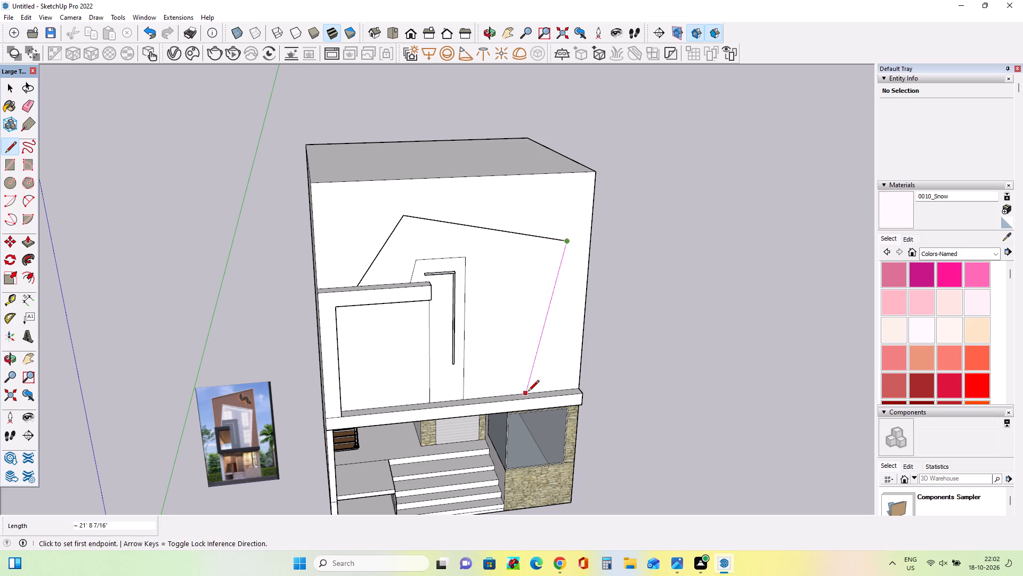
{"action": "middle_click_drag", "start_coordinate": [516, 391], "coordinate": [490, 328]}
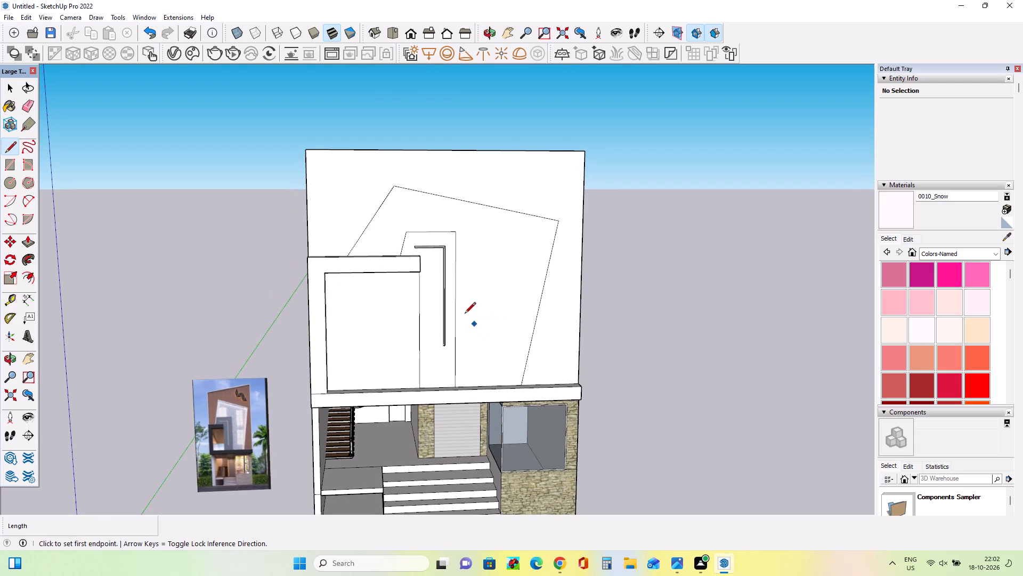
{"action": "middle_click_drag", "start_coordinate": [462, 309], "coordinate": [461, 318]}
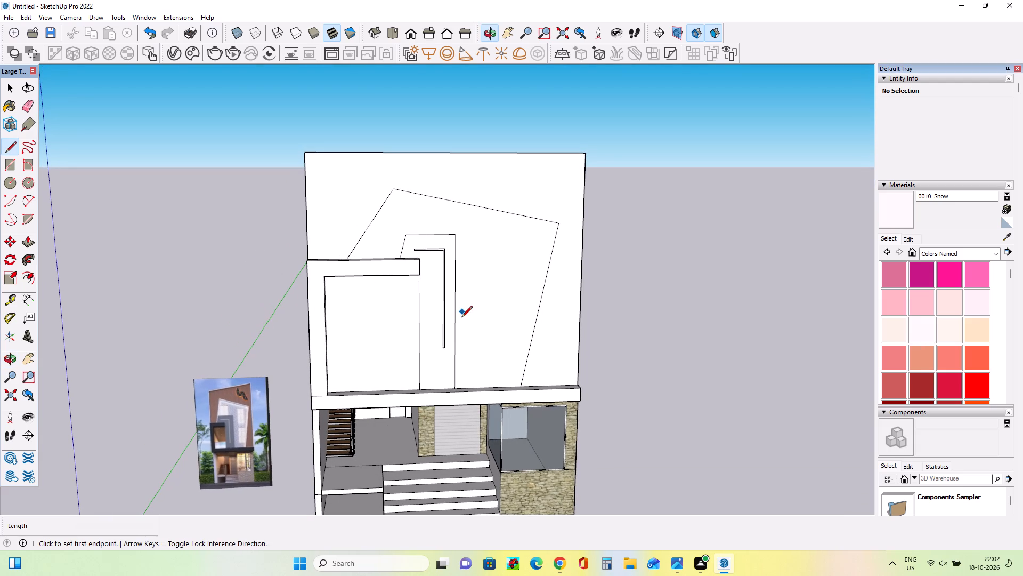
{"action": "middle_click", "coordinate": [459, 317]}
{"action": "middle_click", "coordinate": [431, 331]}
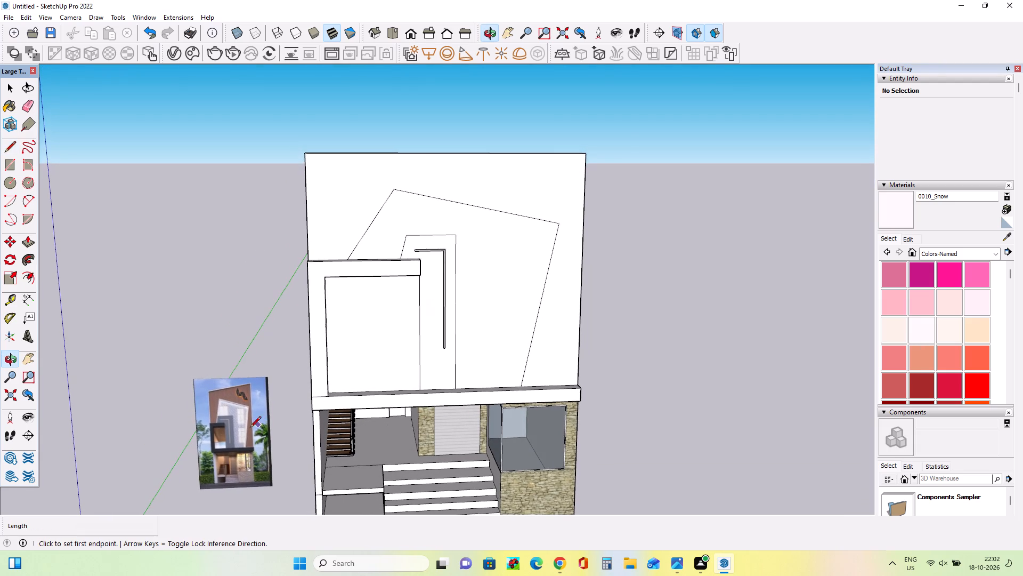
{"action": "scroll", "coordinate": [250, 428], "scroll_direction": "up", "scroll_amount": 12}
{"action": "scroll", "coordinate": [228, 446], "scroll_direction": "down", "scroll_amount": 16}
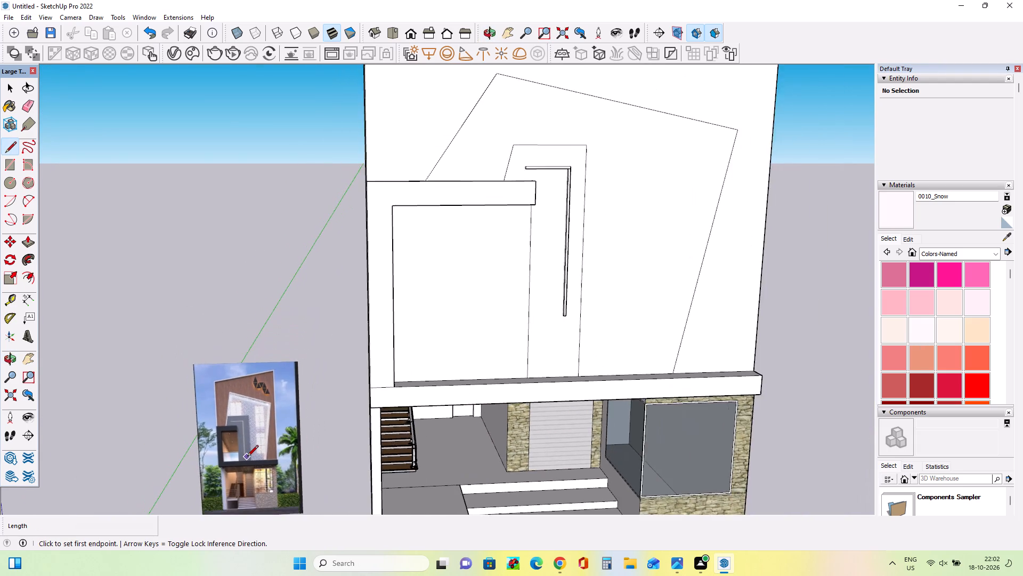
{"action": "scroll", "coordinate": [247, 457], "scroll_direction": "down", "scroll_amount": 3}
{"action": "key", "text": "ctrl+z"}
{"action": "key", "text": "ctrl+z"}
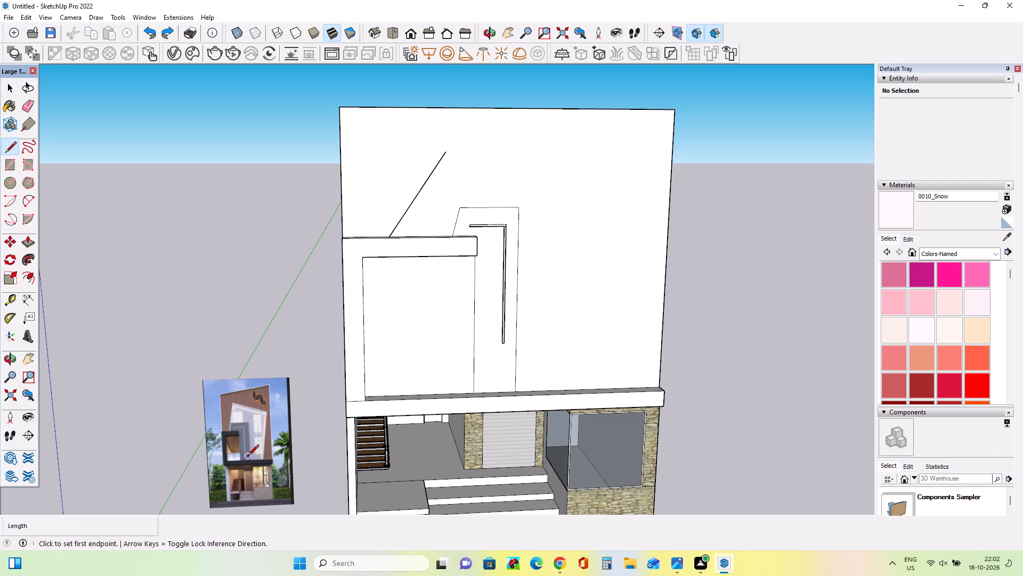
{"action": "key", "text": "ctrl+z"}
Outline the slanted screen panel from the frame top along the stepped panel's slanted edge about 9' 1", across, and down about 24' 10" to the ledge.
{"action": "left_click_drag", "start_coordinate": [352, 344], "coordinate": [367, 303]}
{"action": "left_click_drag", "start_coordinate": [367, 303], "coordinate": [370, 283]}
{"action": "left_click_drag", "start_coordinate": [370, 283], "coordinate": [415, 256]}
{"action": "left_click_drag", "start_coordinate": [415, 256], "coordinate": [440, 237]}
{"action": "left_click_drag", "start_coordinate": [456, 246], "coordinate": [454, 303]}
{"action": "middle_click_drag", "start_coordinate": [456, 248], "coordinate": [453, 307]}
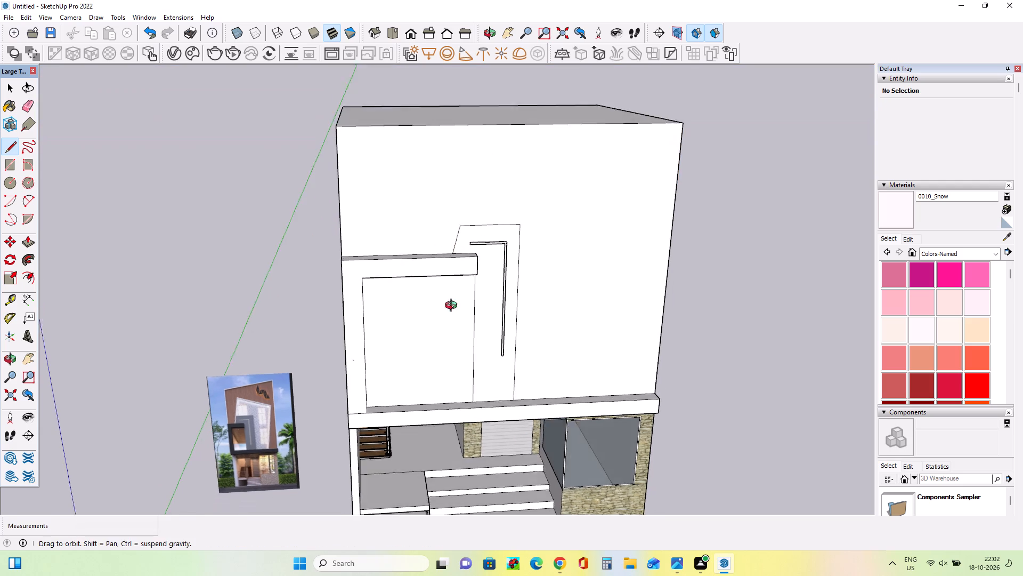
{"action": "middle_click_drag", "start_coordinate": [453, 307], "coordinate": [452, 312]}
{"action": "left_click", "coordinate": [449, 266]}
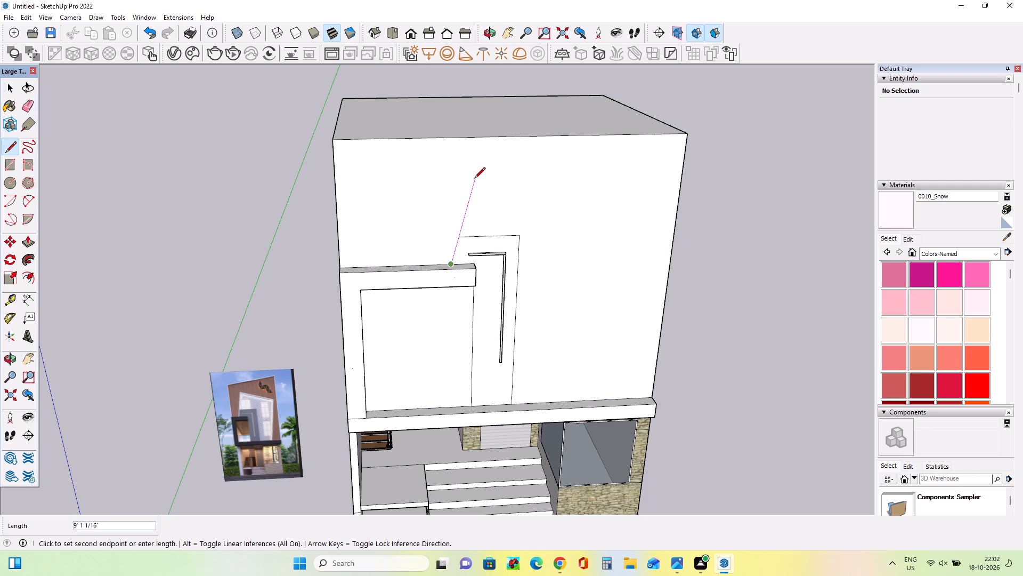
{"action": "left_click", "coordinate": [474, 179]}
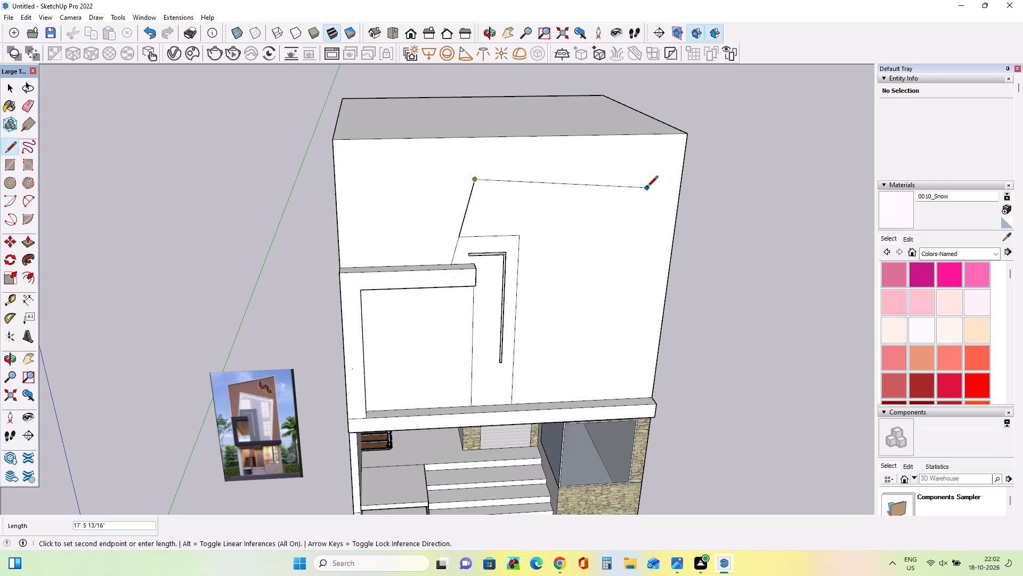
{"action": "left_click", "coordinate": [661, 190]}
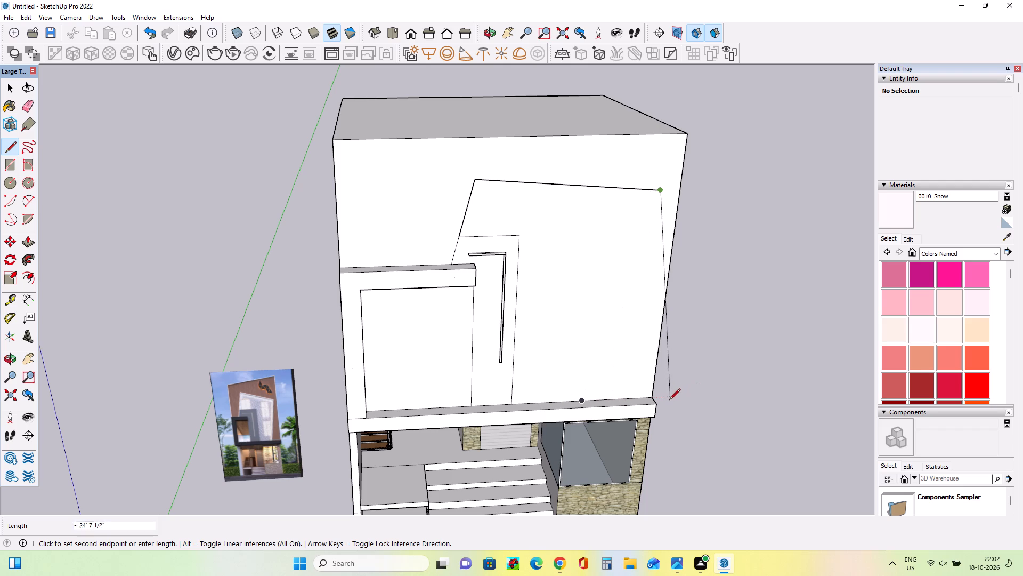
{"action": "left_click", "coordinate": [600, 397]}
Push the face inside the balcony frame back about 25' 4 3/4" to hollow out the balcony.
{"action": "middle_click_drag", "start_coordinate": [605, 402], "coordinate": [558, 379]}
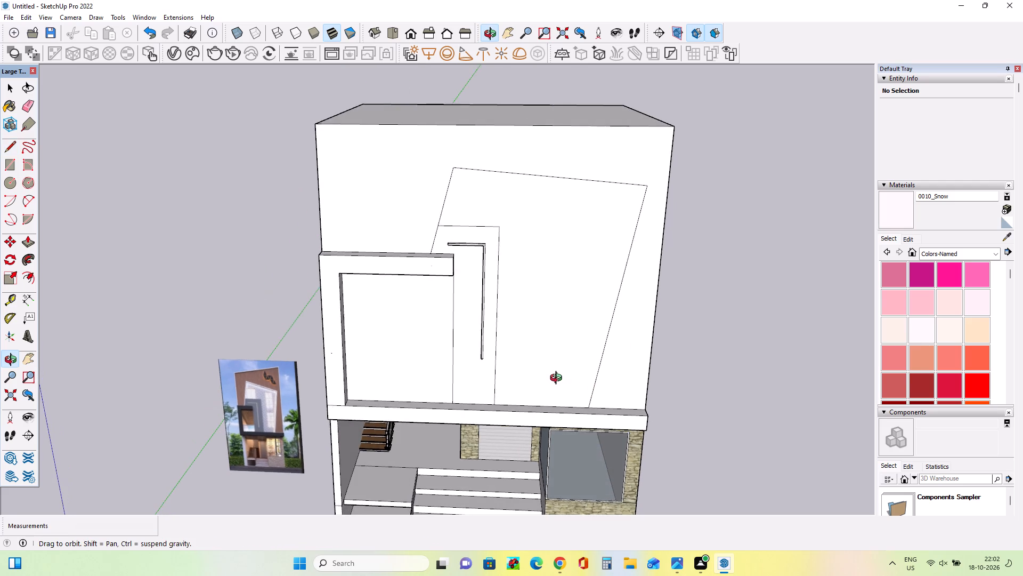
{"action": "middle_click_drag", "start_coordinate": [558, 379], "coordinate": [561, 379]}
{"action": "scroll", "coordinate": [561, 379], "scroll_direction": "down", "scroll_amount": 1}
{"action": "middle_click_drag", "start_coordinate": [560, 376], "coordinate": [560, 386]}
{"action": "scroll", "coordinate": [560, 386], "scroll_direction": "down", "scroll_amount": 1}
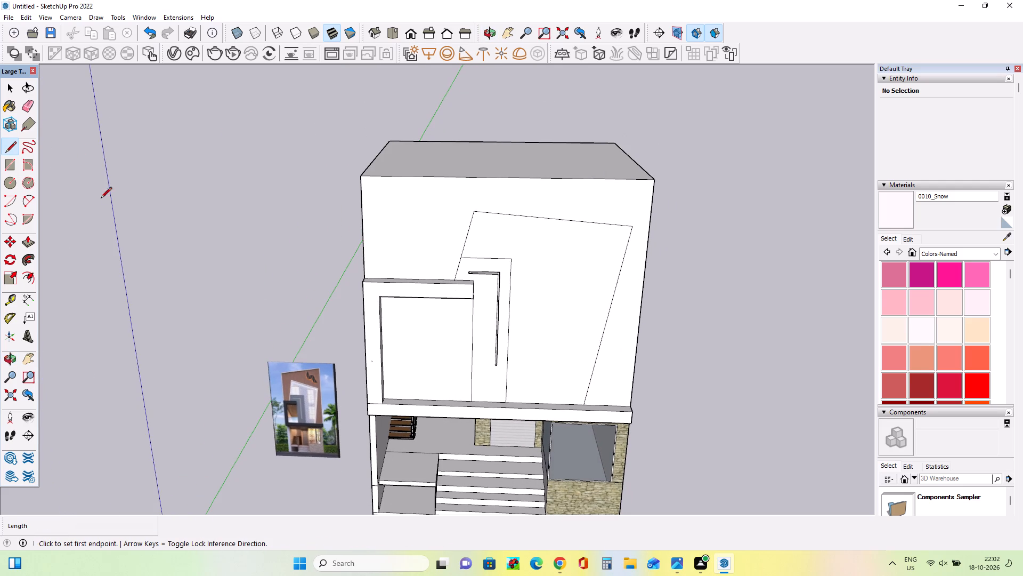
{"action": "scroll", "coordinate": [535, 297], "scroll_direction": "up", "scroll_amount": 2}
{"action": "middle_click_drag", "start_coordinate": [535, 297], "coordinate": [546, 259]}
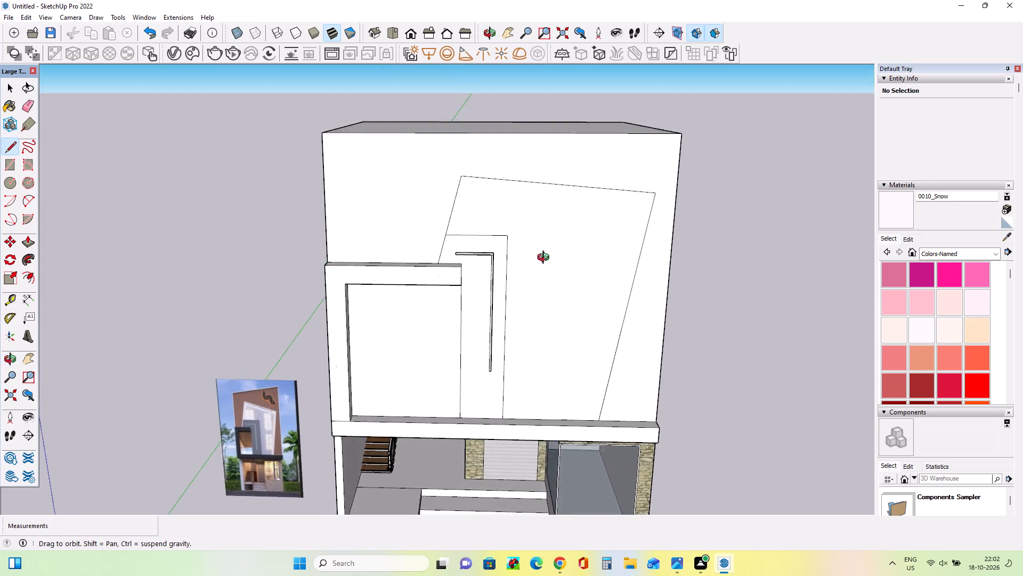
{"action": "middle_click_drag", "start_coordinate": [546, 259], "coordinate": [552, 246]}
{"action": "scroll", "coordinate": [423, 316], "scroll_direction": "up", "scroll_amount": 1}
{"action": "middle_click_drag", "start_coordinate": [433, 314], "coordinate": [463, 298]}
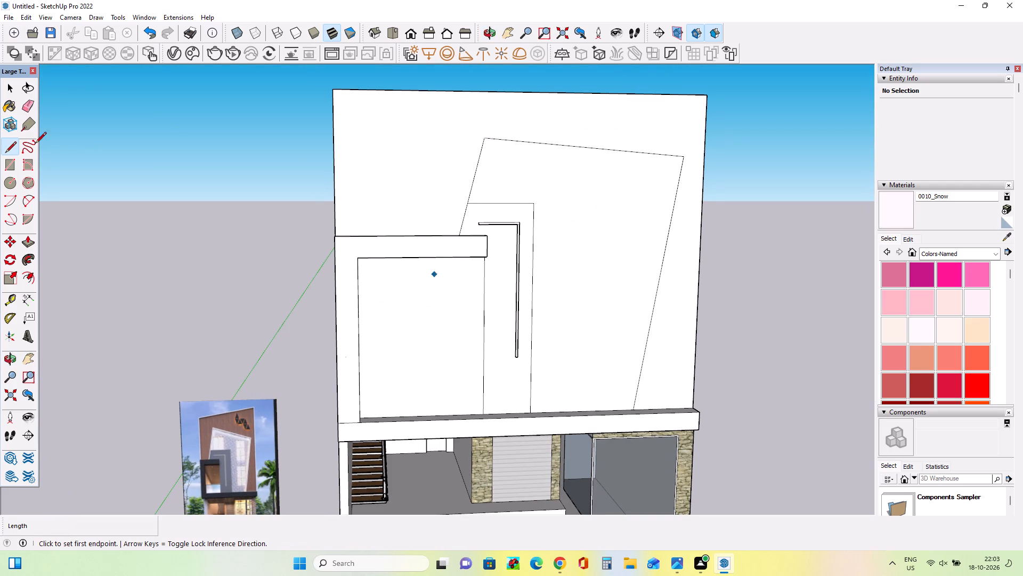
{"action": "left_click", "coordinate": [26, 242]}
{"action": "left_click", "coordinate": [410, 352]}
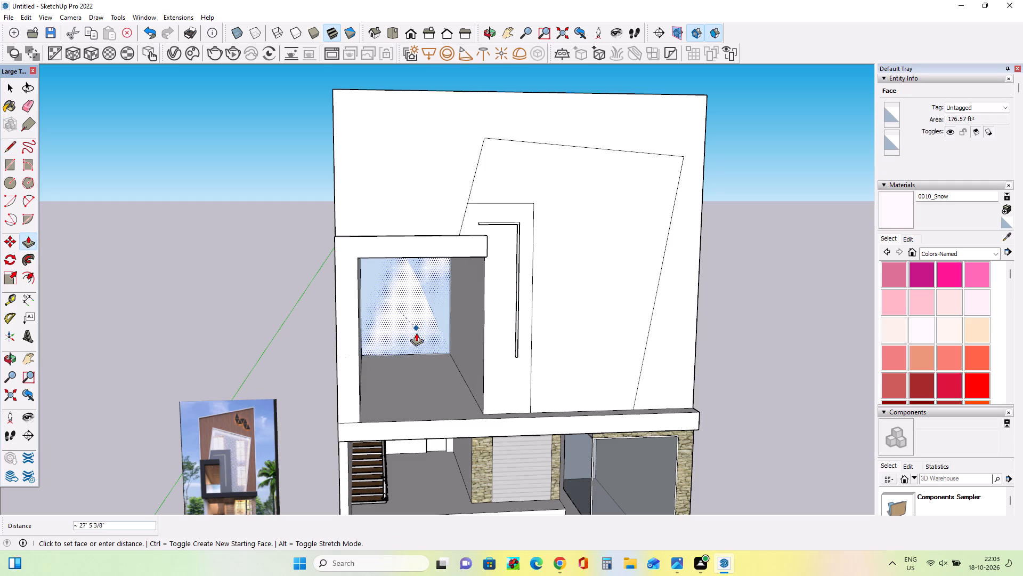
{"action": "left_click", "coordinate": [405, 308]}
Examine the balcony opening, its railing and the surrounding facade in the reference photo.
{"action": "middle_click_drag", "start_coordinate": [418, 333], "coordinate": [388, 348]}
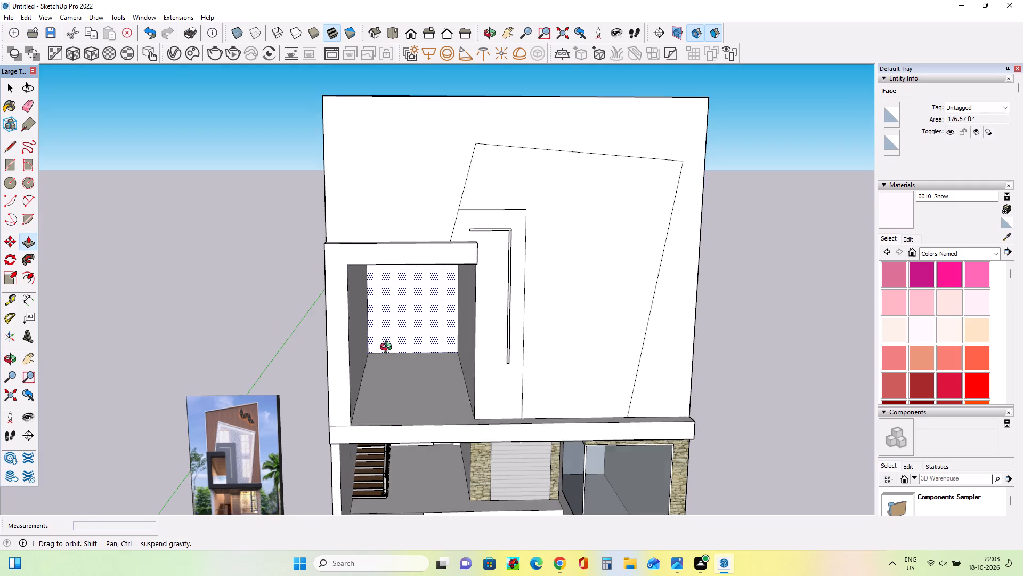
{"action": "middle_click_drag", "start_coordinate": [388, 348], "coordinate": [467, 330]}
{"action": "scroll", "coordinate": [467, 330], "scroll_direction": "down", "scroll_amount": 3}
{"action": "scroll", "coordinate": [242, 474], "scroll_direction": "up", "scroll_amount": 2}
{"action": "scroll", "coordinate": [242, 474], "scroll_direction": "down", "scroll_amount": 1}
{"action": "scroll", "coordinate": [242, 474], "scroll_direction": "up", "scroll_amount": 1}
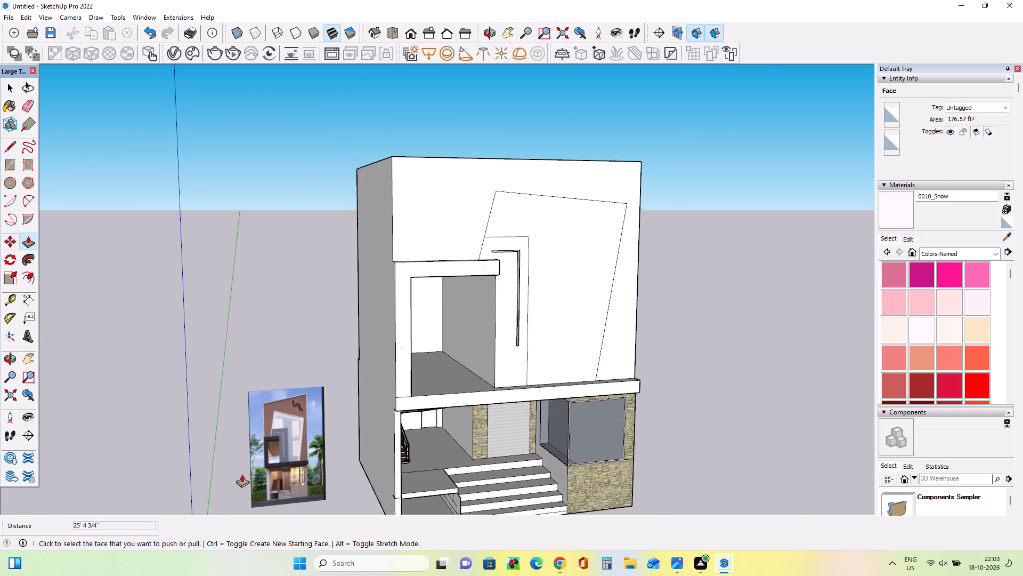
{"action": "scroll", "coordinate": [242, 474], "scroll_direction": "up", "scroll_amount": 2}
{"action": "scroll", "coordinate": [273, 468], "scroll_direction": "down", "scroll_amount": 1}
{"action": "scroll", "coordinate": [273, 468], "scroll_direction": "up", "scroll_amount": 20}
{"action": "scroll", "coordinate": [273, 468], "scroll_direction": "up", "scroll_amount": 6}
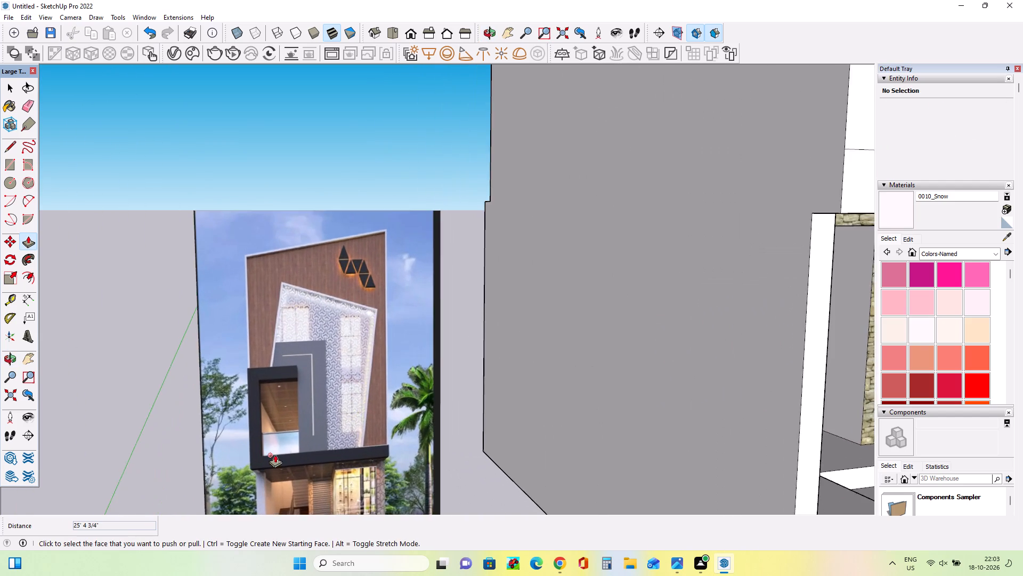
{"action": "scroll", "coordinate": [275, 454], "scroll_direction": "up", "scroll_amount": 20}
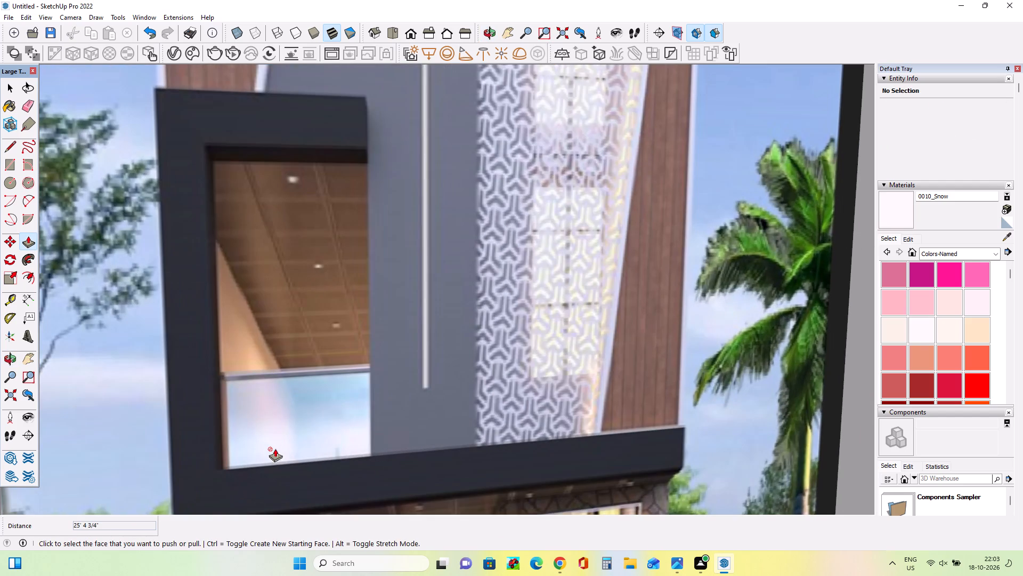
{"action": "middle_click_drag", "start_coordinate": [275, 448], "coordinate": [234, 444]}
{"action": "scroll", "coordinate": [234, 444], "scroll_direction": "down", "scroll_amount": 4}
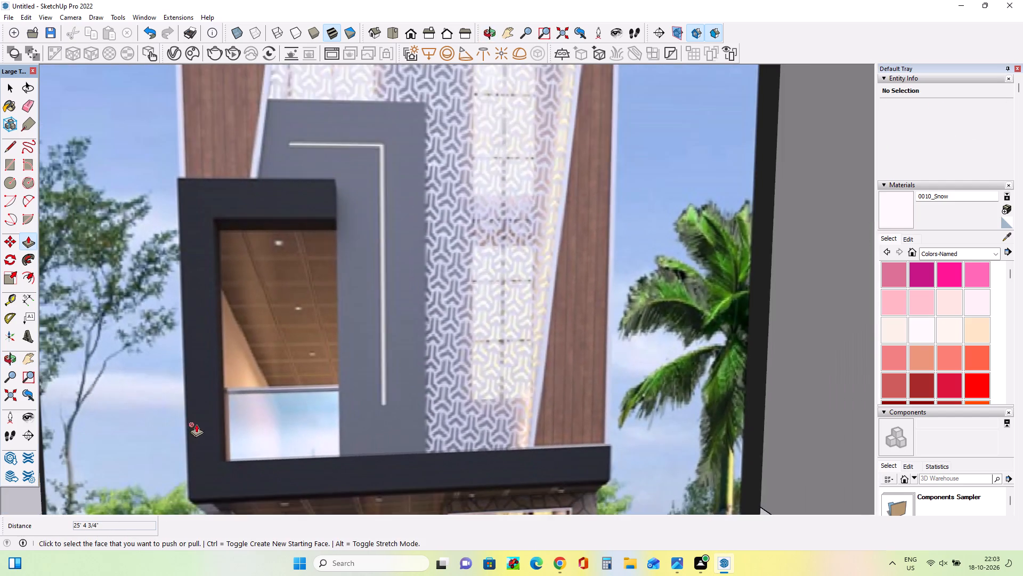
{"action": "scroll", "coordinate": [194, 422], "scroll_direction": "down", "scroll_amount": 15}
{"action": "scroll", "coordinate": [193, 415], "scroll_direction": "up", "scroll_amount": 1}
{"action": "scroll", "coordinate": [193, 415], "scroll_direction": "down", "scroll_amount": 12}
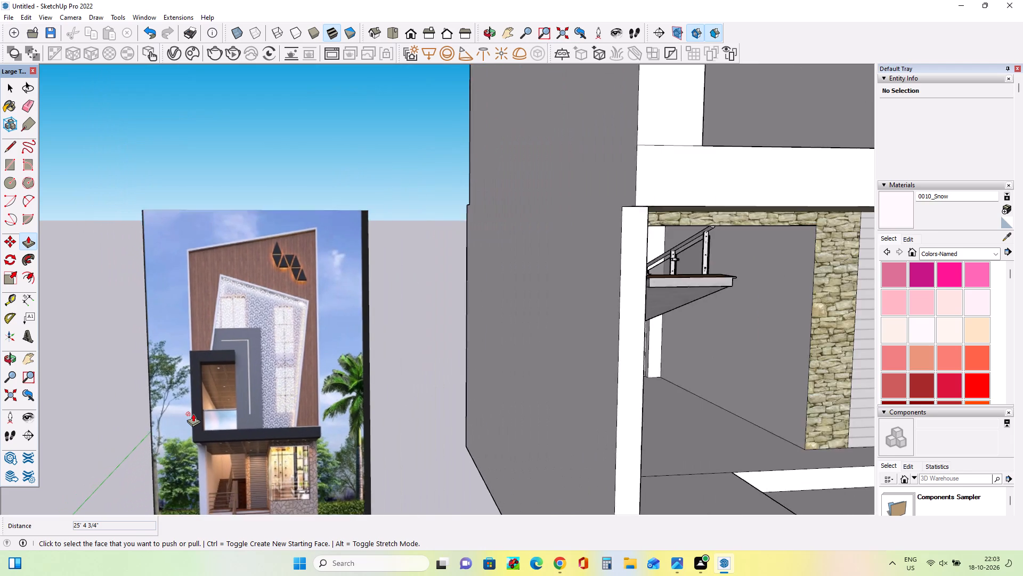
{"action": "scroll", "coordinate": [193, 413], "scroll_direction": "down", "scroll_amount": 7}
Draw a narrow rectangle about 11' 8" by 9" on the balcony floor along its front edge, spanning the opening.
{"action": "middle_click_drag", "start_coordinate": [441, 412], "coordinate": [347, 443]}
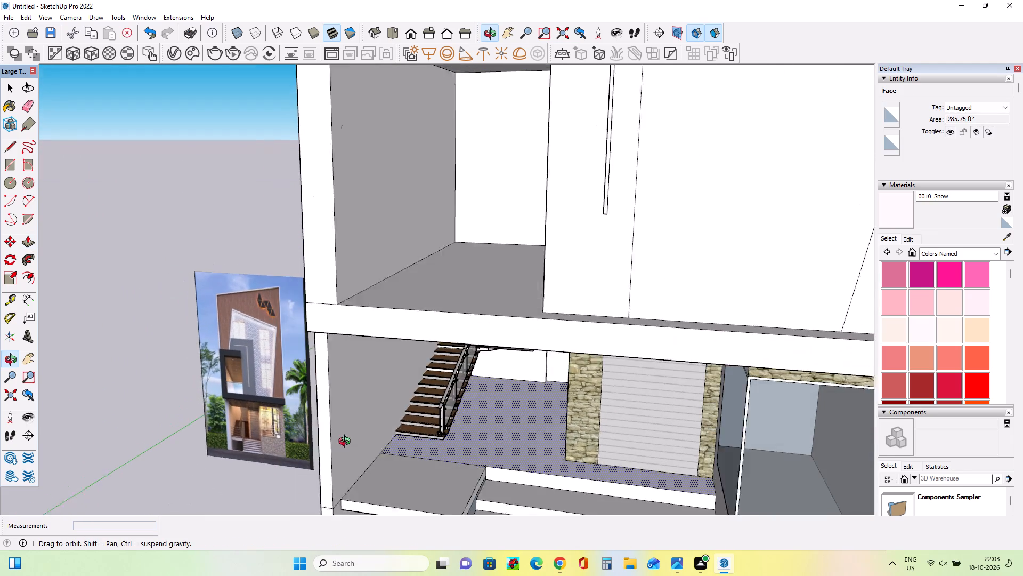
{"action": "middle_click_drag", "start_coordinate": [347, 443], "coordinate": [348, 442]}
{"action": "middle_click_drag", "start_coordinate": [473, 272], "coordinate": [479, 277]}
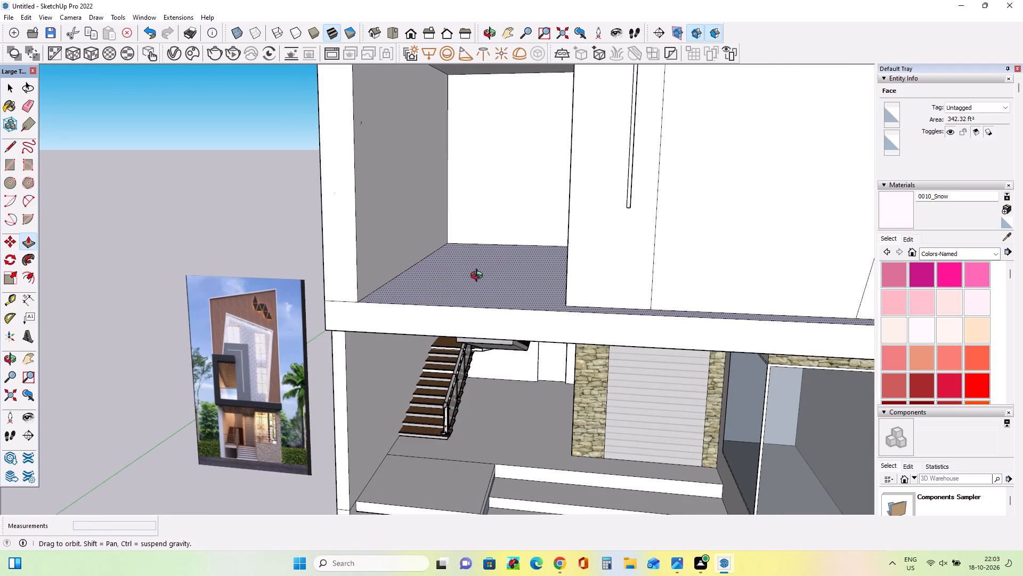
{"action": "middle_click_drag", "start_coordinate": [479, 277], "coordinate": [547, 299]}
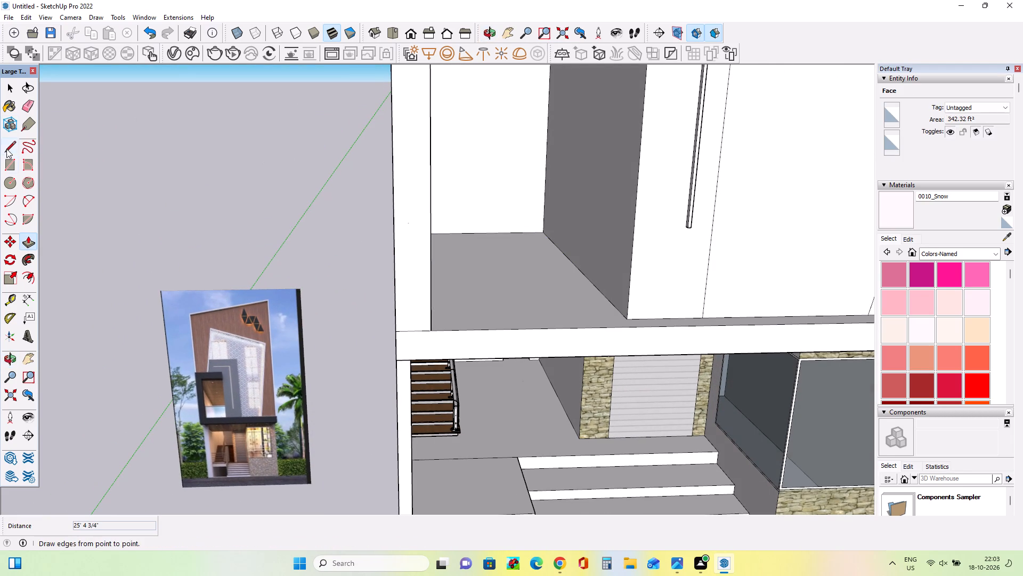
{"action": "left_click", "coordinate": [6, 163]}
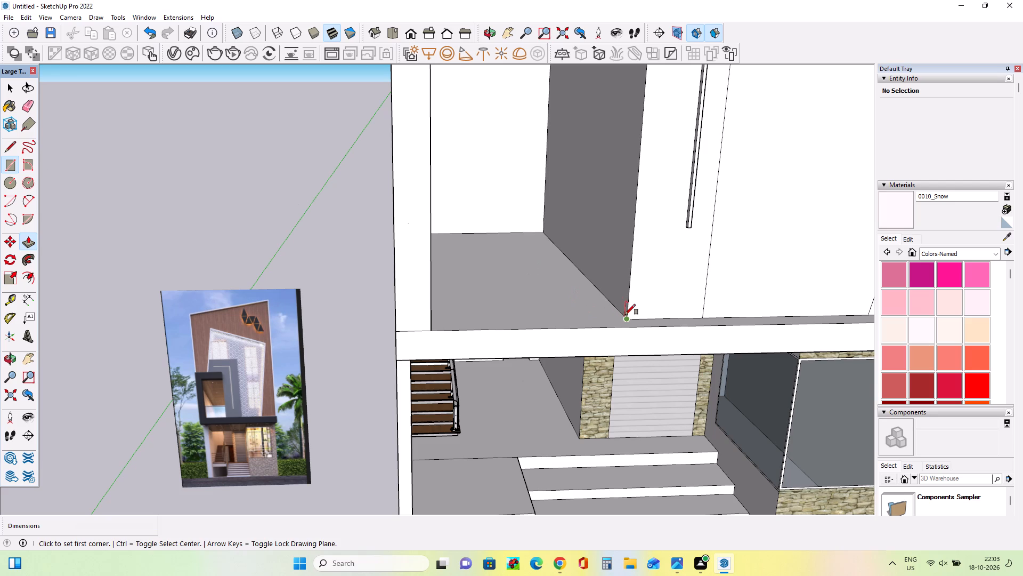
{"action": "left_click", "coordinate": [626, 316]}
{"action": "middle_click_drag", "start_coordinate": [591, 310], "coordinate": [412, 346]}
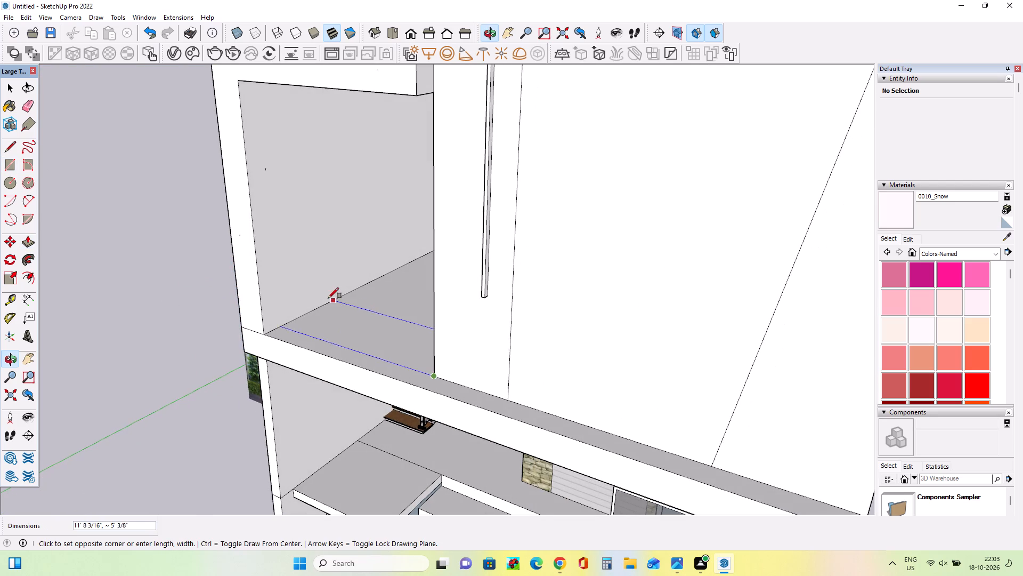
{"action": "left_click", "coordinate": [289, 323]}
{"action": "middle_click_drag", "start_coordinate": [321, 353], "coordinate": [465, 374]}
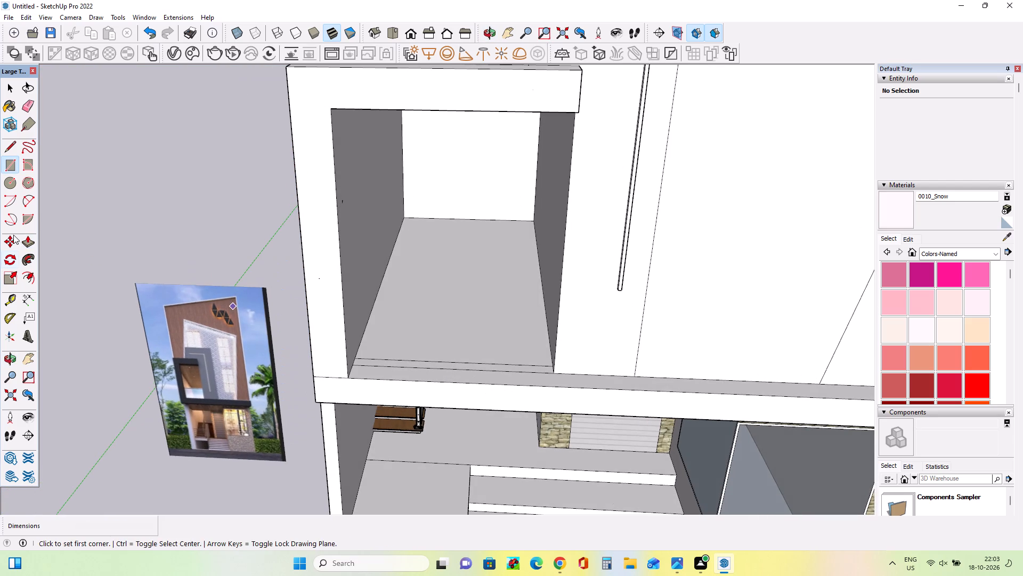
Pull the narrow floor rectangle up about 6' 5 9/16" to form the balcony's front parapet.
{"action": "left_click", "coordinate": [27, 242]}
{"action": "left_click", "coordinate": [499, 364]}
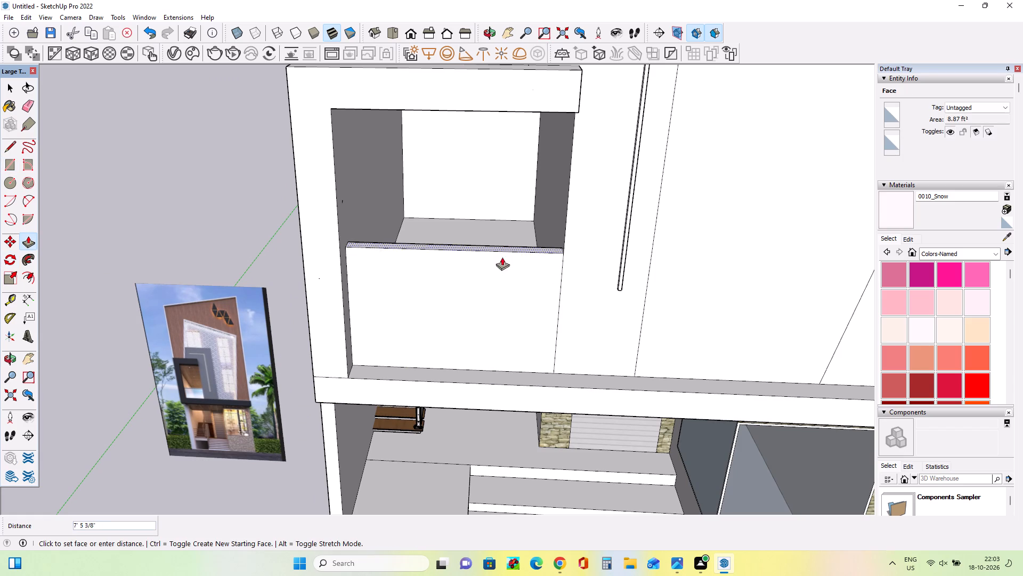
{"action": "double_click", "coordinate": [500, 263]}
{"action": "middle_click_drag", "start_coordinate": [536, 295], "coordinate": [555, 226]}
{"action": "scroll", "coordinate": [548, 228], "scroll_direction": "down", "scroll_amount": 7}
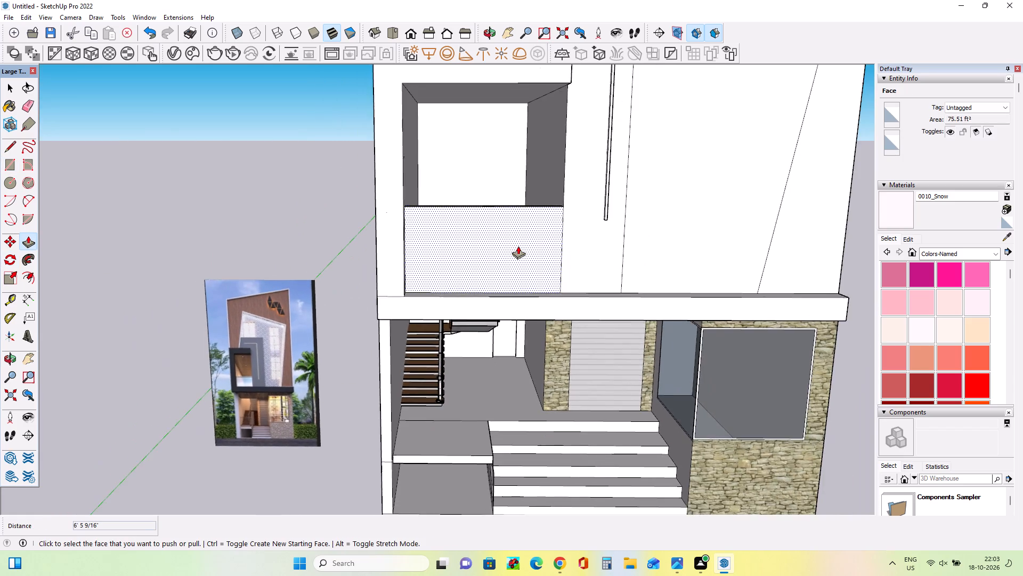
Delete the front face of the balcony parapet, leaving its thin frame and the inner face behind it.
{"action": "scroll", "coordinate": [518, 246], "scroll_direction": "down", "scroll_amount": 5}
{"action": "middle_click_drag", "start_coordinate": [518, 246], "coordinate": [532, 305]}
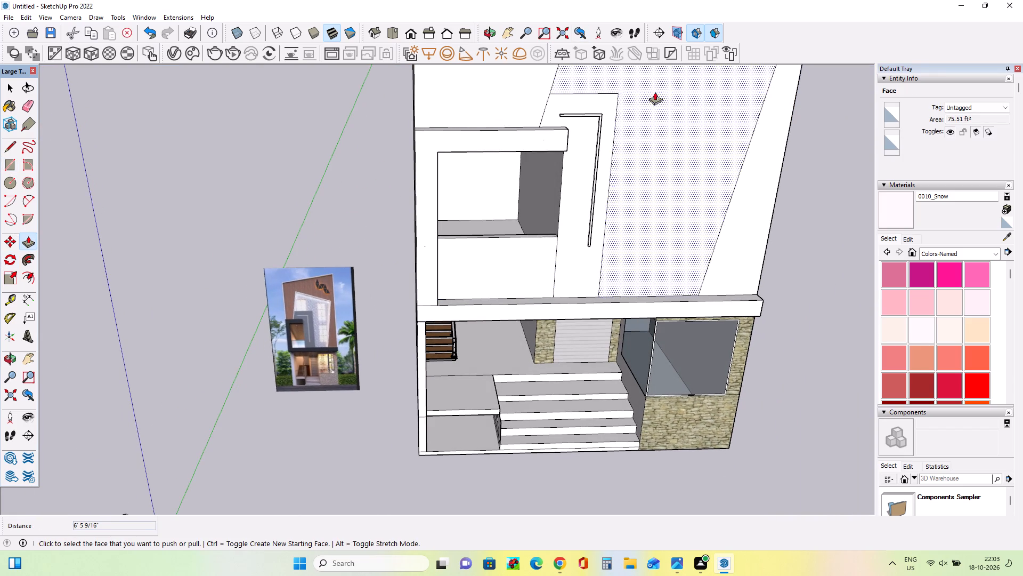
{"action": "left_click", "coordinate": [14, 87]}
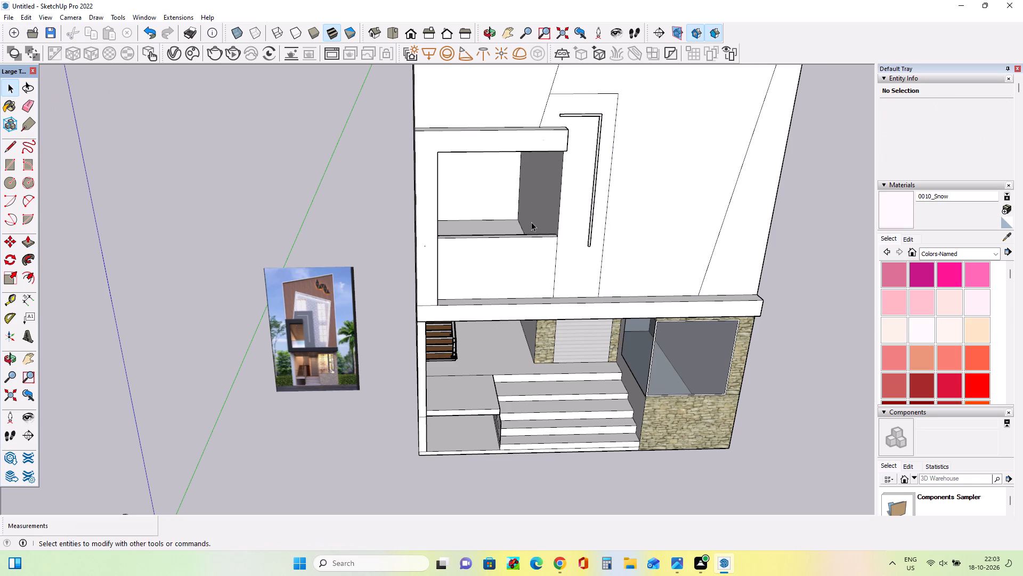
{"action": "left_click", "coordinate": [509, 261]}
{"action": "right_click", "coordinate": [505, 265]}
{"action": "right_click", "coordinate": [505, 265]}
{"action": "key", "text": "Delete"}
{"action": "right_click", "coordinate": [505, 265]}
{"action": "left_click", "coordinate": [502, 263]}
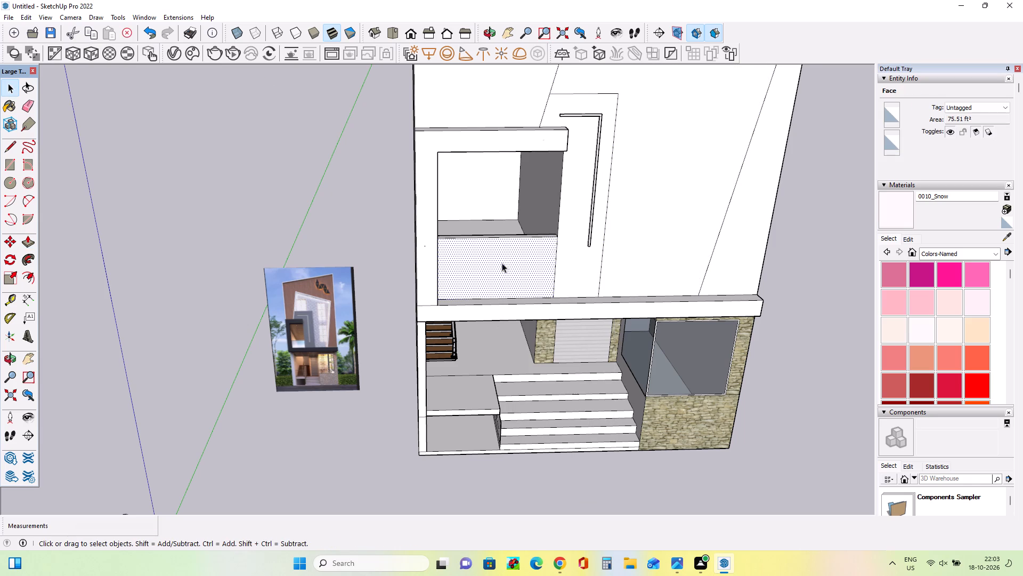
{"action": "key", "text": "Delete"}
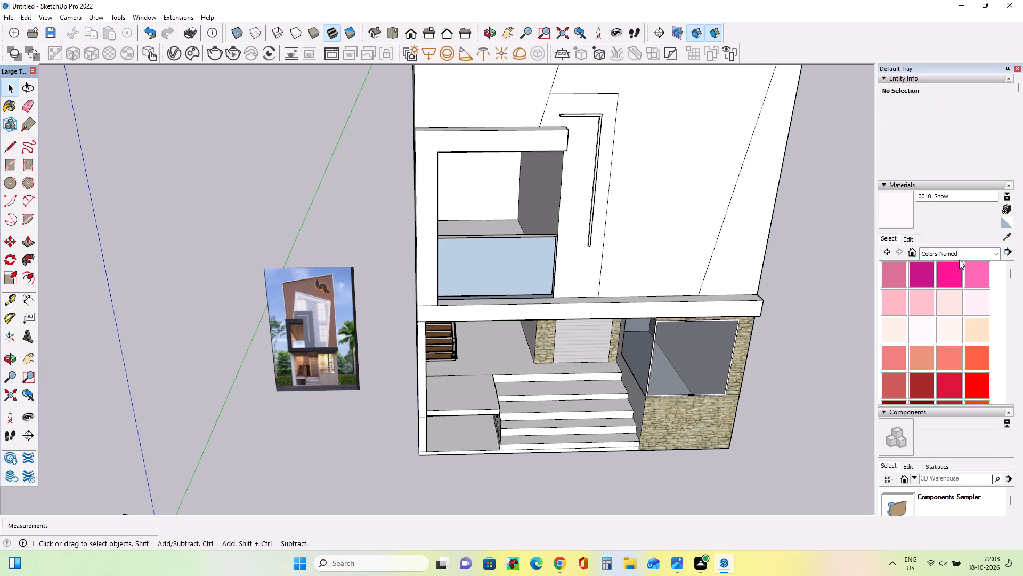
Paint the balcony parapet's remaining face with Translucent Glass Gray from the Glass and Mirrors materials.
{"action": "left_click", "coordinate": [955, 250]}
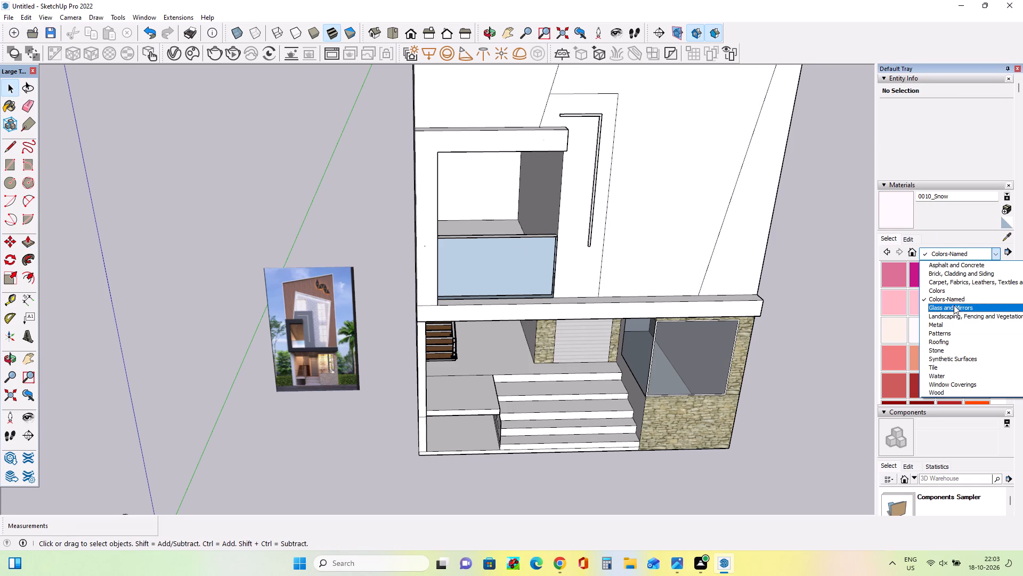
{"action": "left_click", "coordinate": [959, 309]}
{"action": "left_click", "coordinate": [990, 307]}
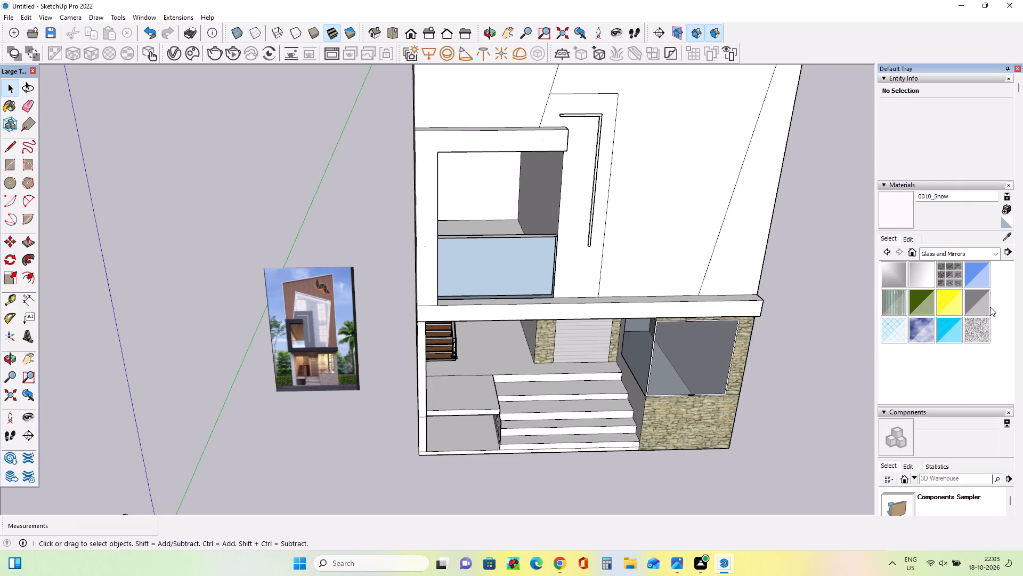
{"action": "left_click", "coordinate": [501, 270]}
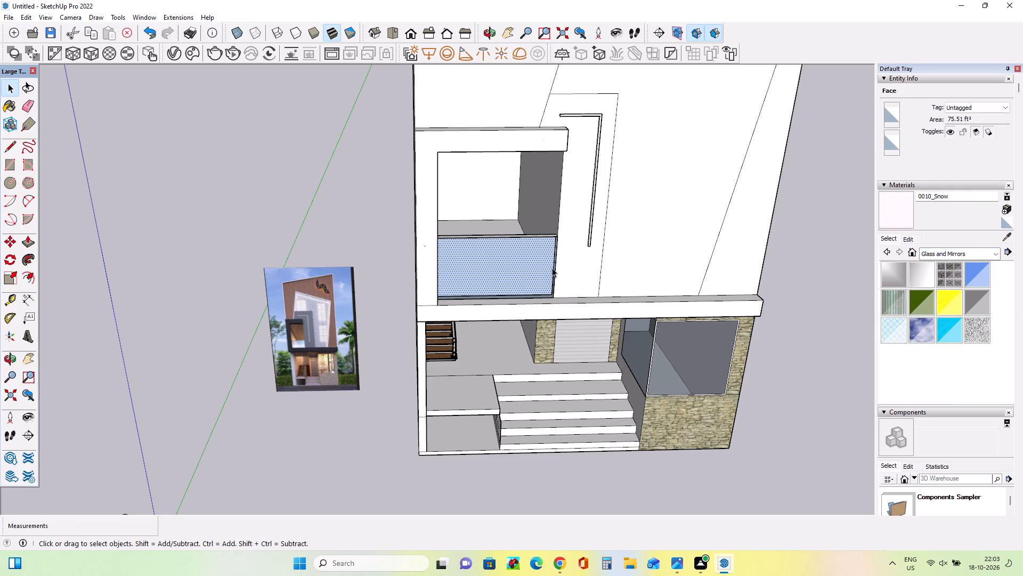
{"action": "left_click", "coordinate": [975, 299]}
{"action": "left_click", "coordinate": [523, 262]}
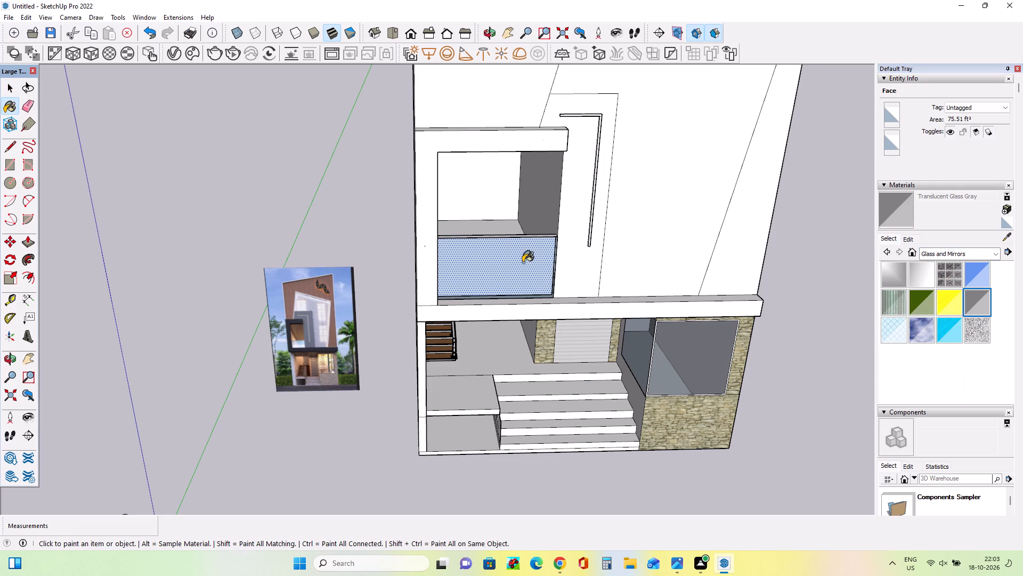
{"action": "middle_click_drag", "start_coordinate": [553, 259], "coordinate": [473, 234]}
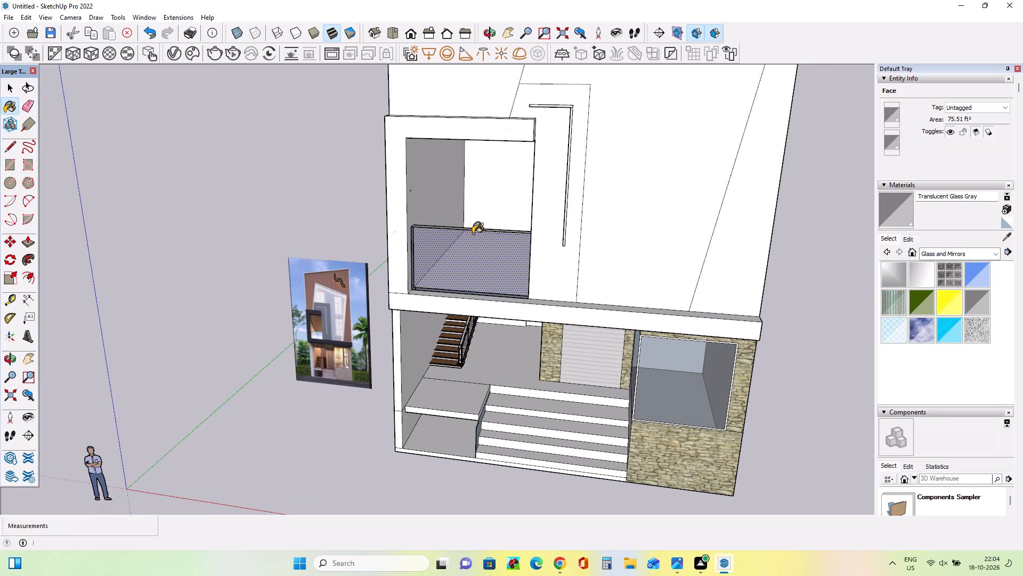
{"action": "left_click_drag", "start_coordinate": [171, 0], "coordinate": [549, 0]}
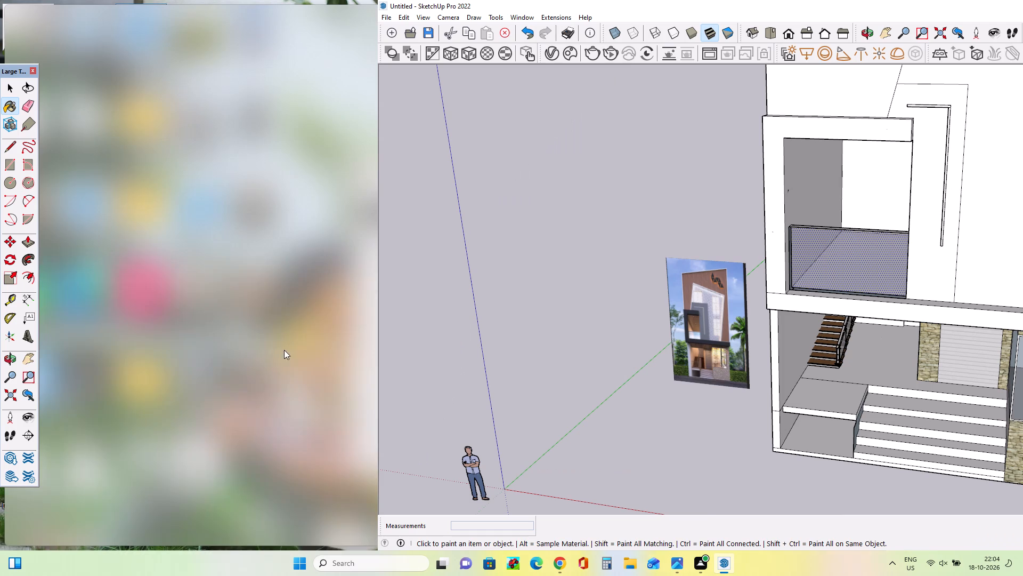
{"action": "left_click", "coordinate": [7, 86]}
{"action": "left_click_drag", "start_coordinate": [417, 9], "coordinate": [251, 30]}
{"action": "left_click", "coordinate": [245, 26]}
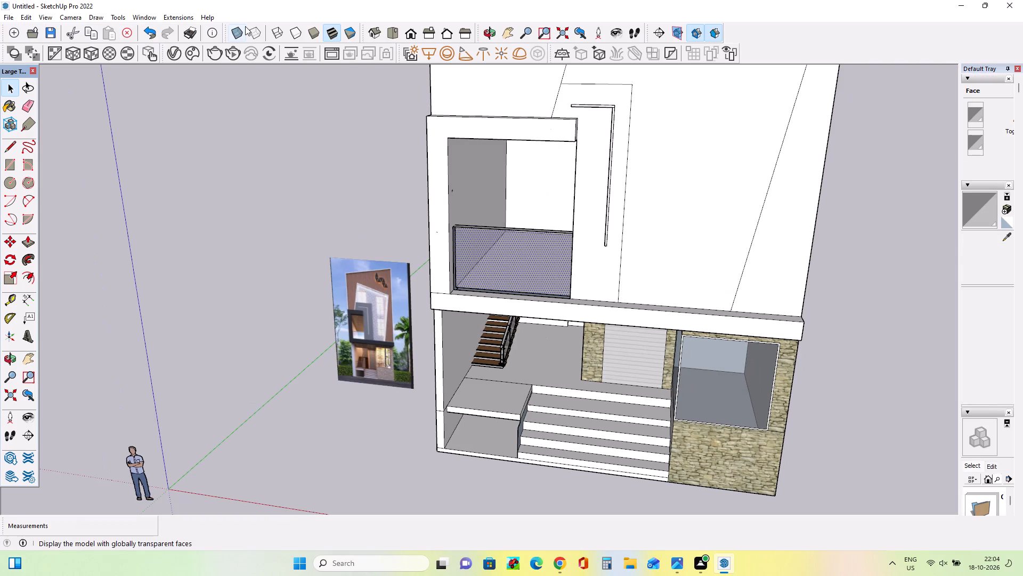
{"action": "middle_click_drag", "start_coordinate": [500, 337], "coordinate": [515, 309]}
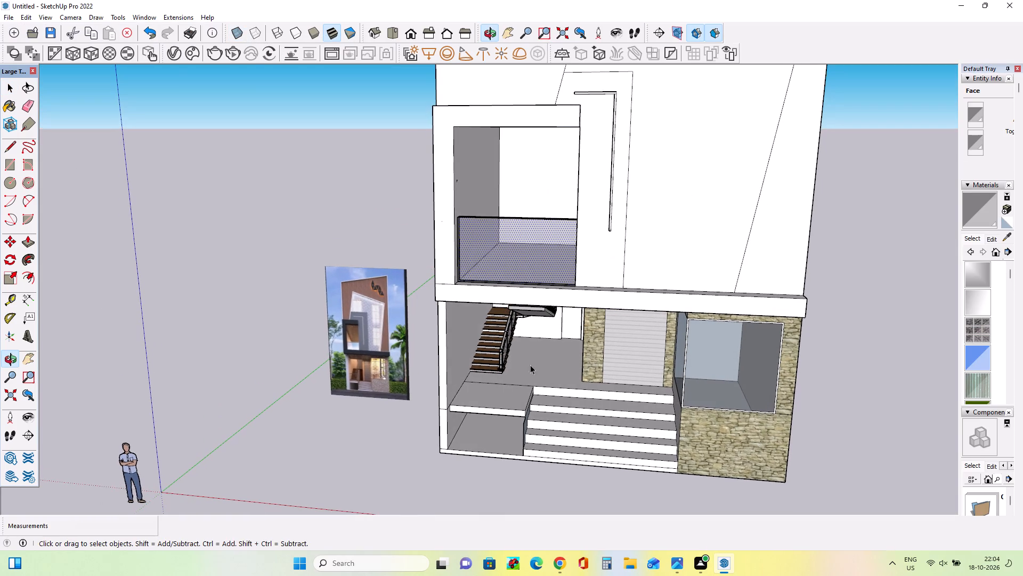
Examine the upper facade in the reference photo, including its wood cladding, triangular ornaments and slanted jali screen, against the model.
{"action": "scroll", "coordinate": [532, 375], "scroll_direction": "down", "scroll_amount": 8}
{"action": "middle_click_drag", "start_coordinate": [574, 268], "coordinate": [585, 225]}
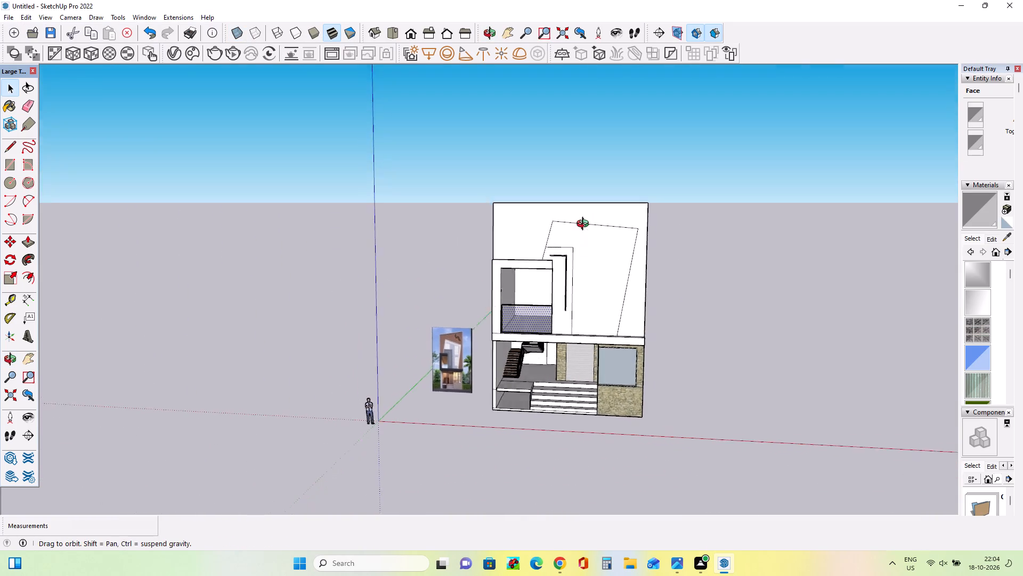
{"action": "middle_click_drag", "start_coordinate": [585, 225], "coordinate": [587, 219]}
{"action": "left_click_drag", "start_coordinate": [557, 237], "coordinate": [458, 341]}
{"action": "scroll", "coordinate": [457, 342], "scroll_direction": "up", "scroll_amount": 9}
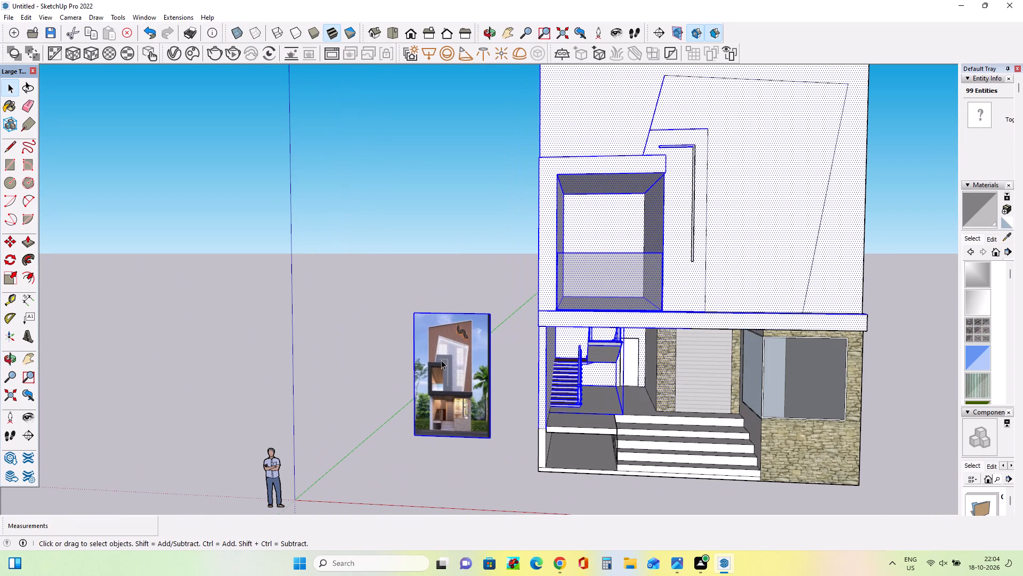
{"action": "key", "text": "Escape"}
{"action": "key", "text": "Escape"}
{"action": "key", "text": "Escape"}
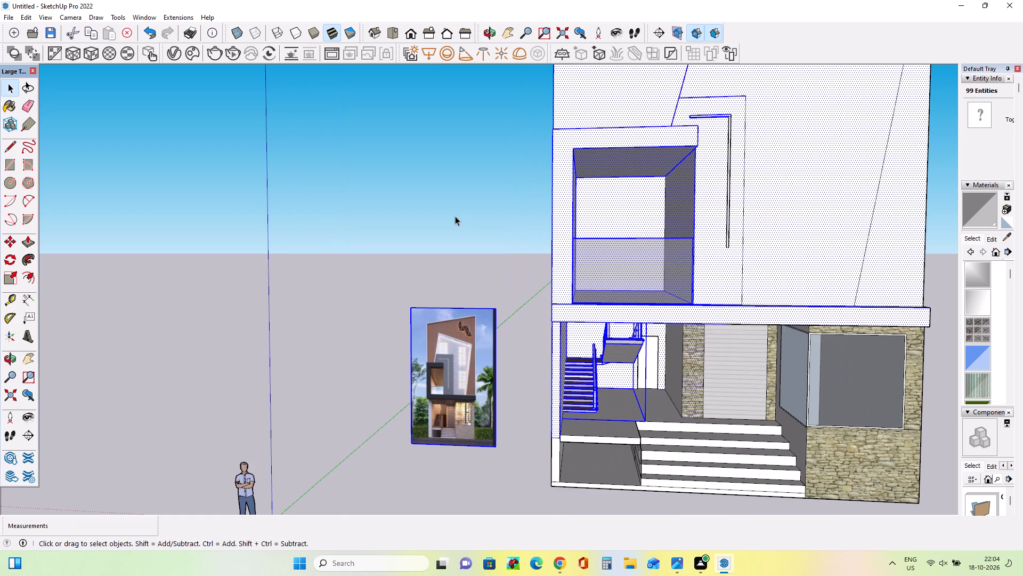
{"action": "left_click", "coordinate": [455, 216]}
{"action": "left_click_drag", "start_coordinate": [455, 216], "coordinate": [507, 245]}
{"action": "left_click_drag", "start_coordinate": [507, 245], "coordinate": [511, 254]}
{"action": "left_click", "coordinate": [436, 330]}
{"action": "scroll", "coordinate": [439, 334], "scroll_direction": "up", "scroll_amount": 5}
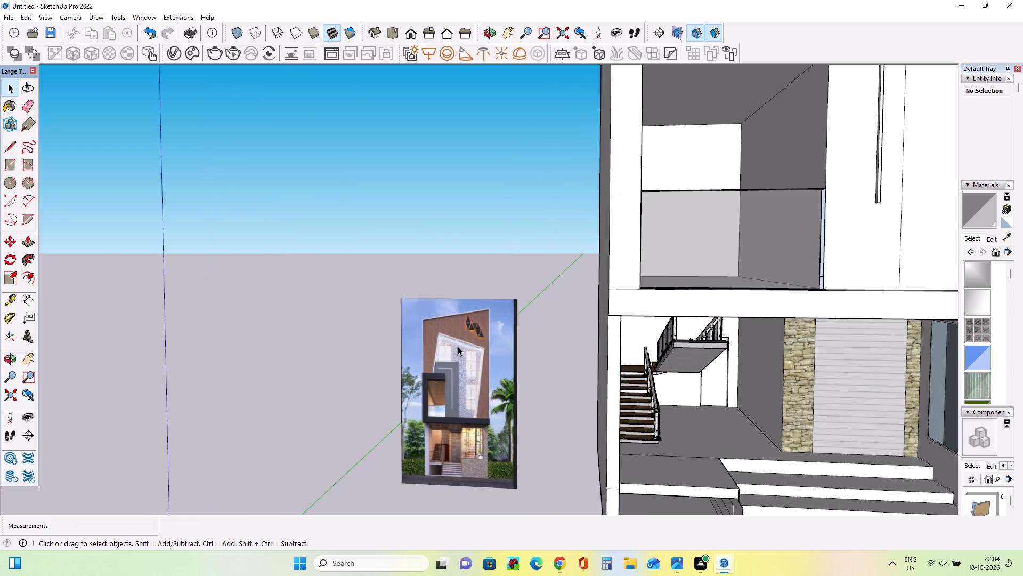
{"action": "scroll", "coordinate": [458, 346], "scroll_direction": "up", "scroll_amount": 10}
{"action": "scroll", "coordinate": [460, 343], "scroll_direction": "down", "scroll_amount": 3}
{"action": "scroll", "coordinate": [460, 343], "scroll_direction": "up", "scroll_amount": 11}
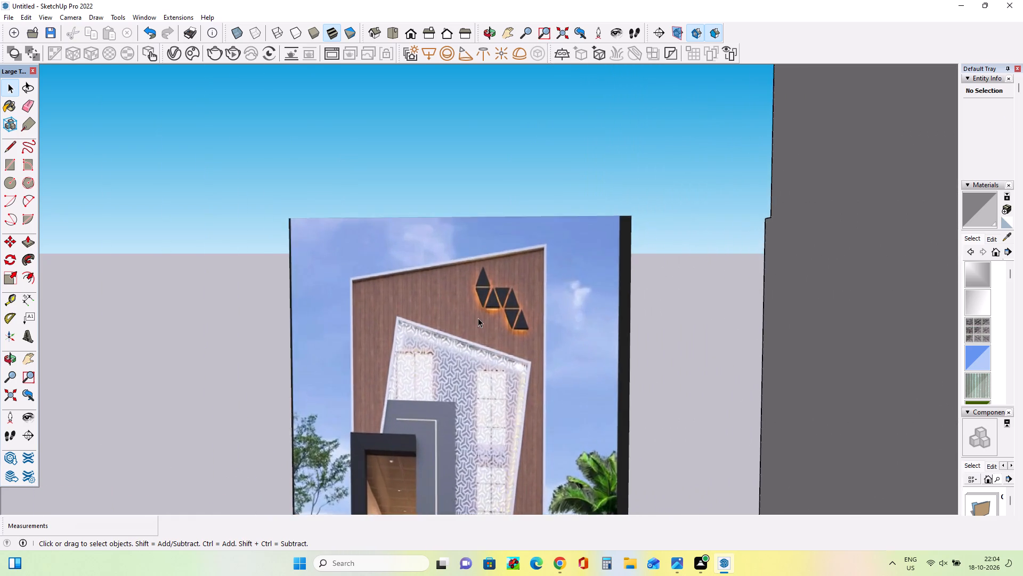
{"action": "scroll", "coordinate": [478, 318], "scroll_direction": "up", "scroll_amount": 7}
{"action": "scroll", "coordinate": [426, 349], "scroll_direction": "down", "scroll_amount": 3}
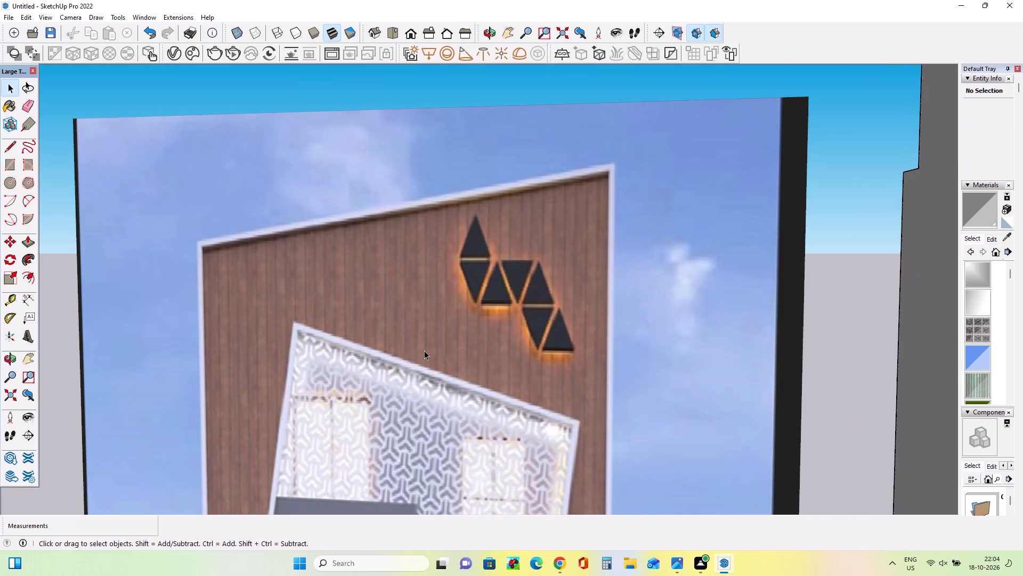
{"action": "scroll", "coordinate": [424, 350], "scroll_direction": "down", "scroll_amount": 1}
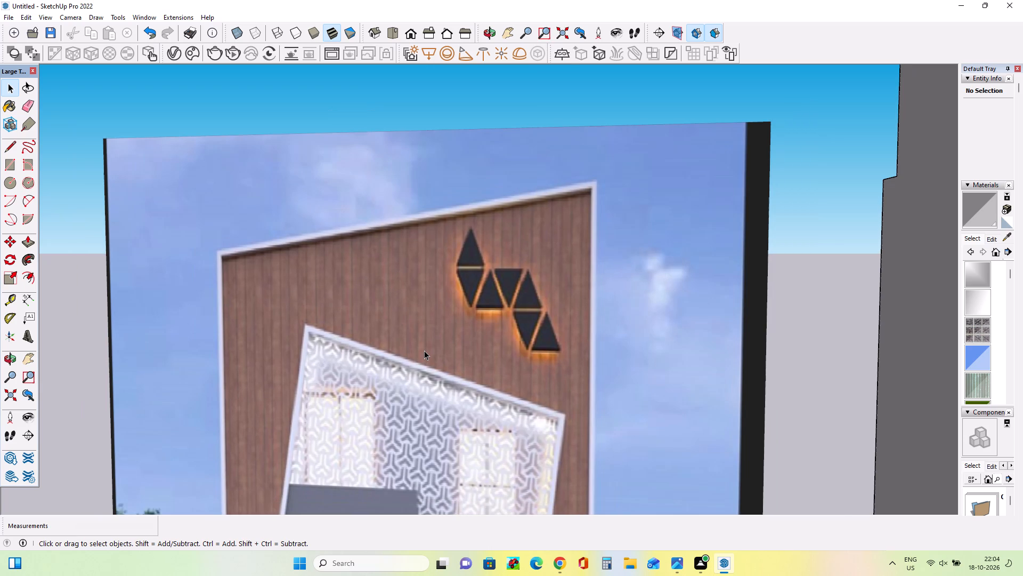
{"action": "scroll", "coordinate": [424, 350], "scroll_direction": "down", "scroll_amount": 14}
{"action": "scroll", "coordinate": [424, 347], "scroll_direction": "up", "scroll_amount": 1}
{"action": "scroll", "coordinate": [424, 347], "scroll_direction": "down", "scroll_amount": 4}
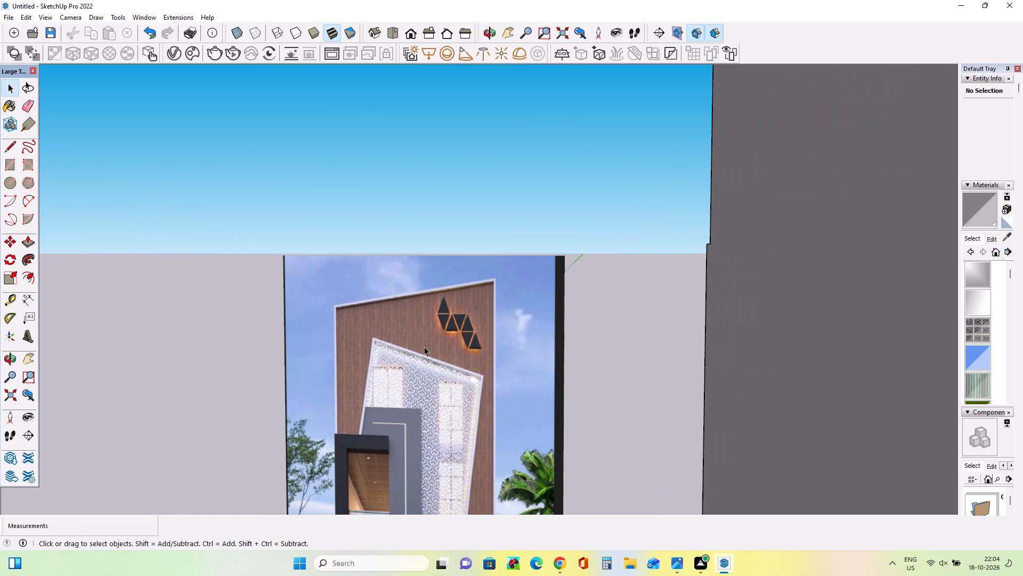
{"action": "scroll", "coordinate": [424, 347], "scroll_direction": "down", "scroll_amount": 11}
{"action": "scroll", "coordinate": [423, 331], "scroll_direction": "down", "scroll_amount": 10}
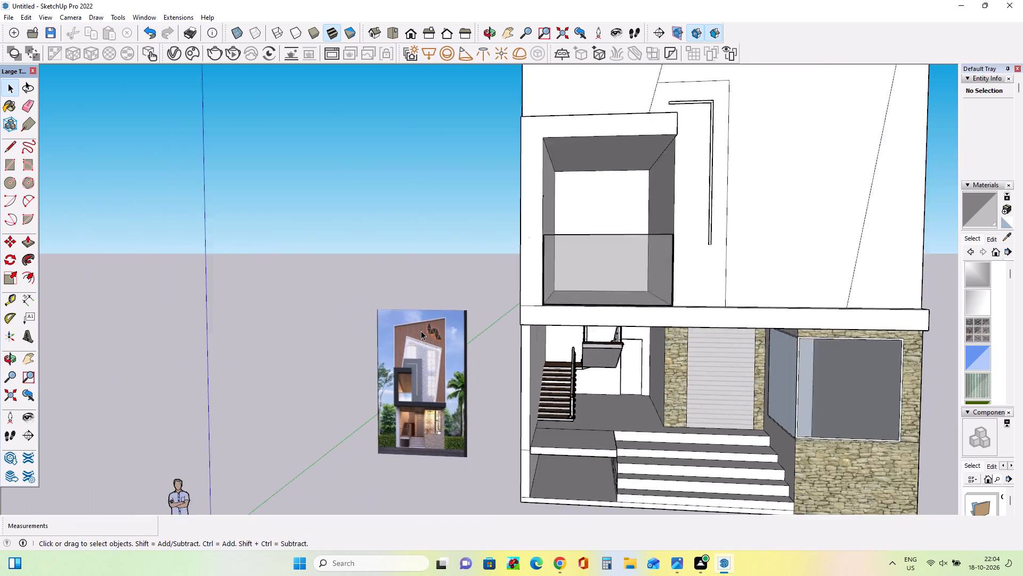
{"action": "scroll", "coordinate": [421, 331], "scroll_direction": "down", "scroll_amount": 4}
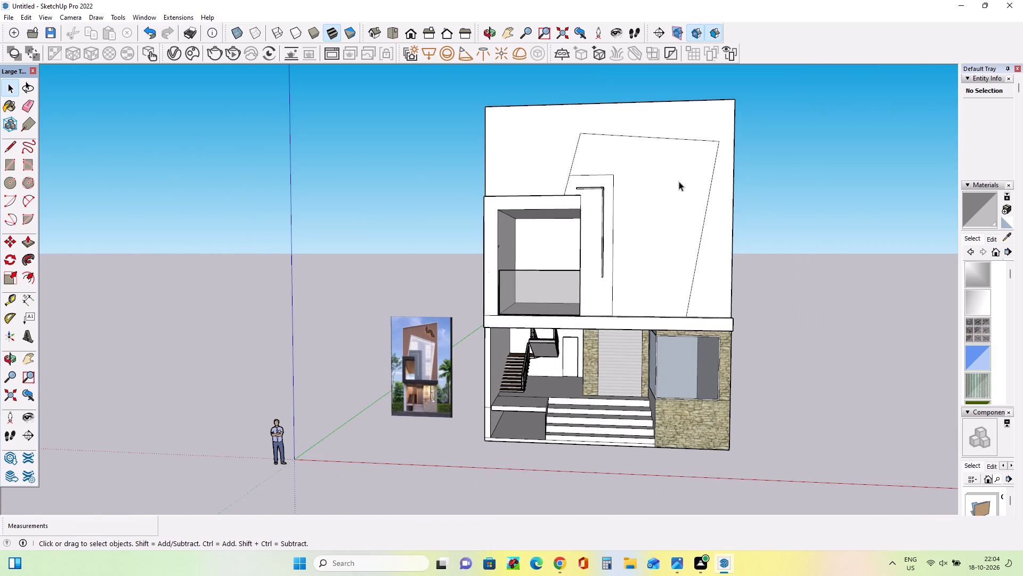
{"action": "scroll", "coordinate": [679, 181], "scroll_direction": "up", "scroll_amount": 2}
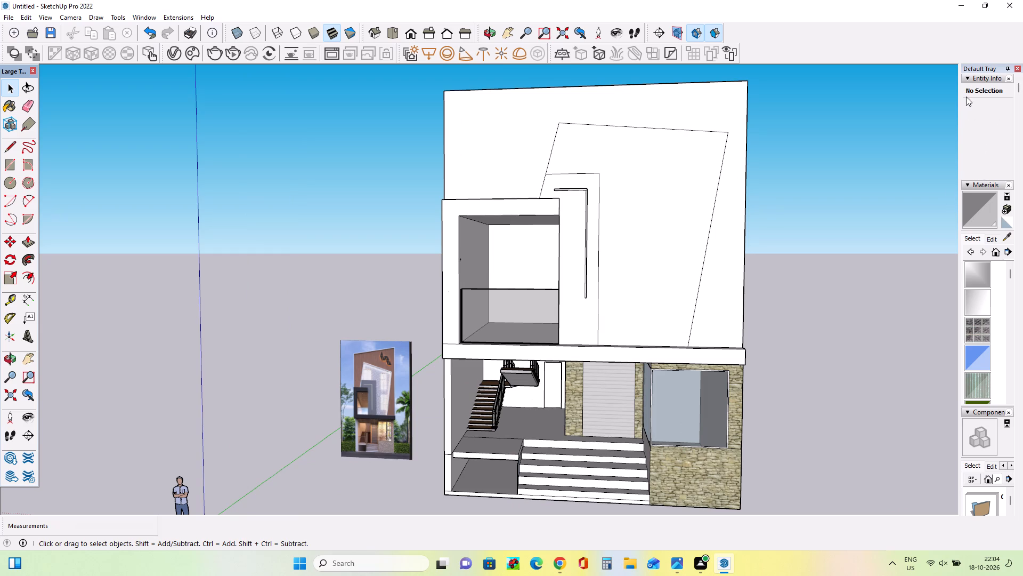
Paint the upper block's front wall around the slanted screen outline with Modern Siding from the Brick, Cladding and Siding materials.
{"action": "left_click", "coordinate": [988, 184]}
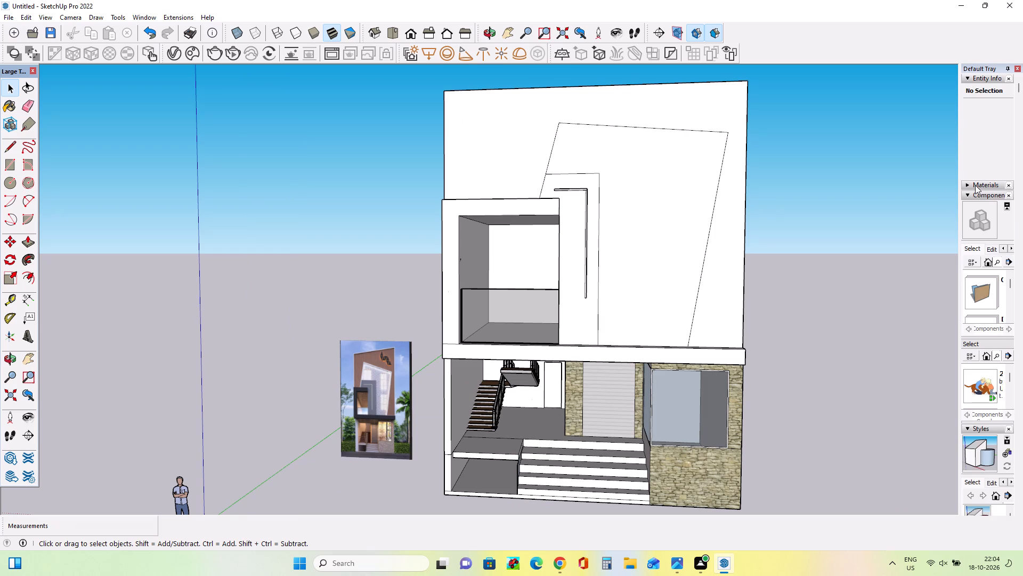
{"action": "left_click_drag", "start_coordinate": [959, 245], "coordinate": [914, 250]}
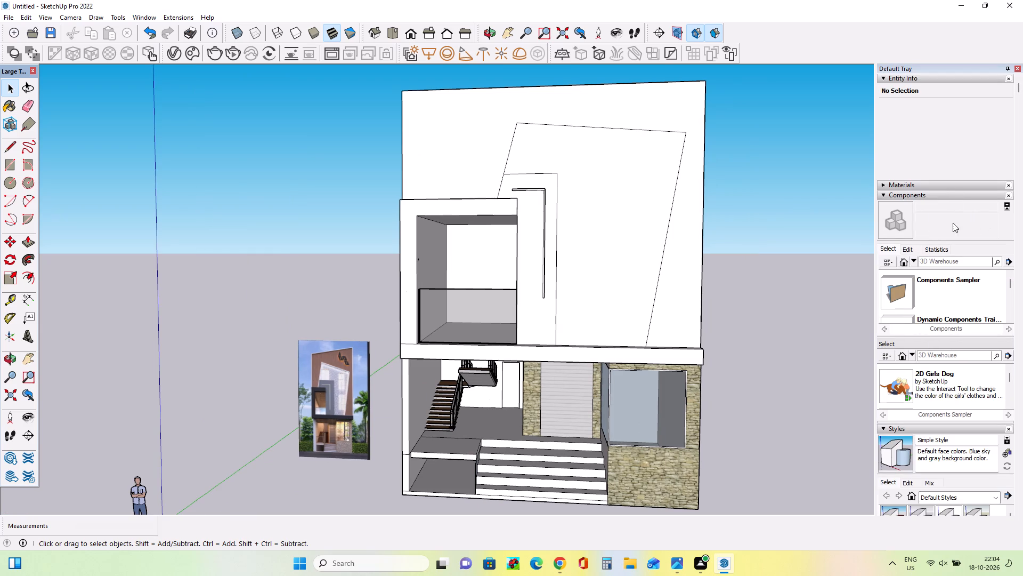
{"action": "scroll", "coordinate": [944, 203], "scroll_direction": "up", "scroll_amount": 4}
{"action": "scroll", "coordinate": [949, 150], "scroll_direction": "up", "scroll_amount": 4}
{"action": "left_click", "coordinate": [943, 187]}
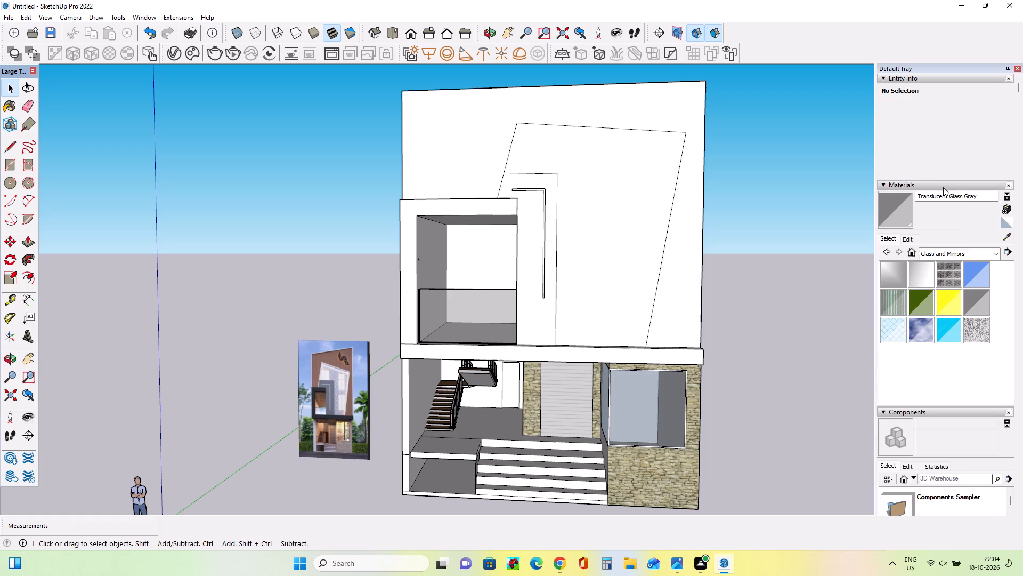
{"action": "left_click", "coordinate": [969, 255]}
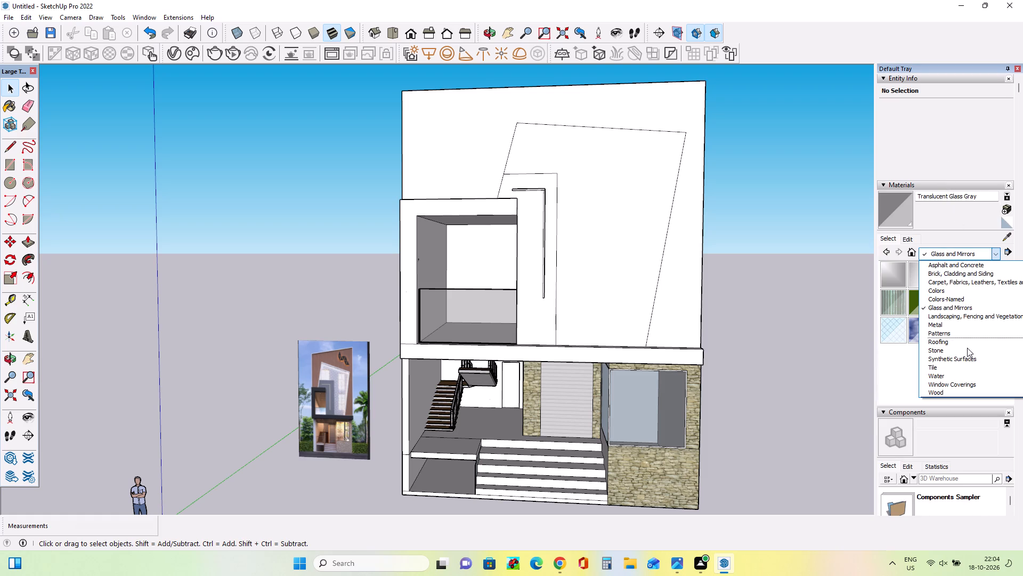
{"action": "left_click", "coordinate": [959, 267]}
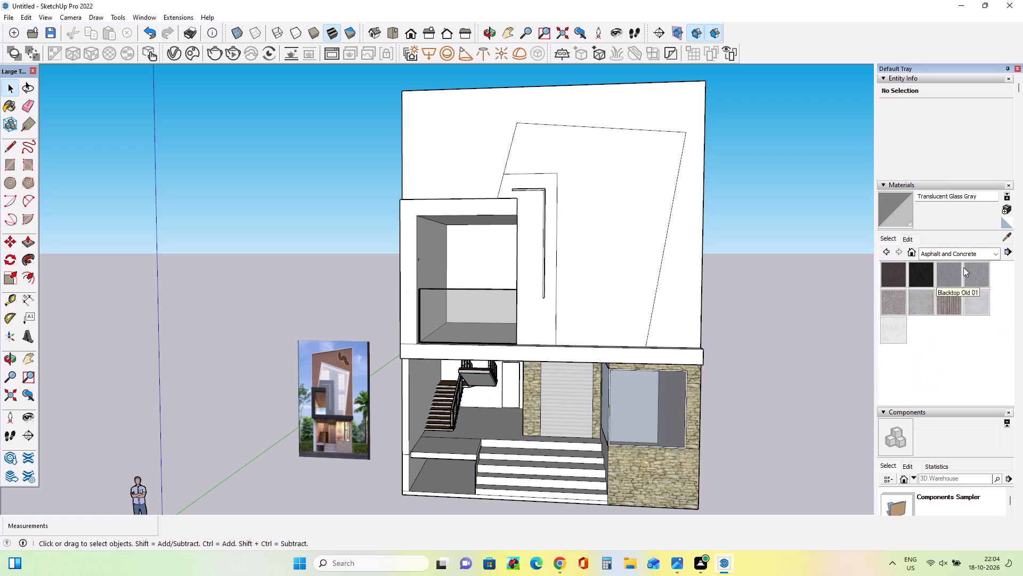
{"action": "left_click", "coordinate": [965, 255]}
{"action": "left_click", "coordinate": [962, 270]}
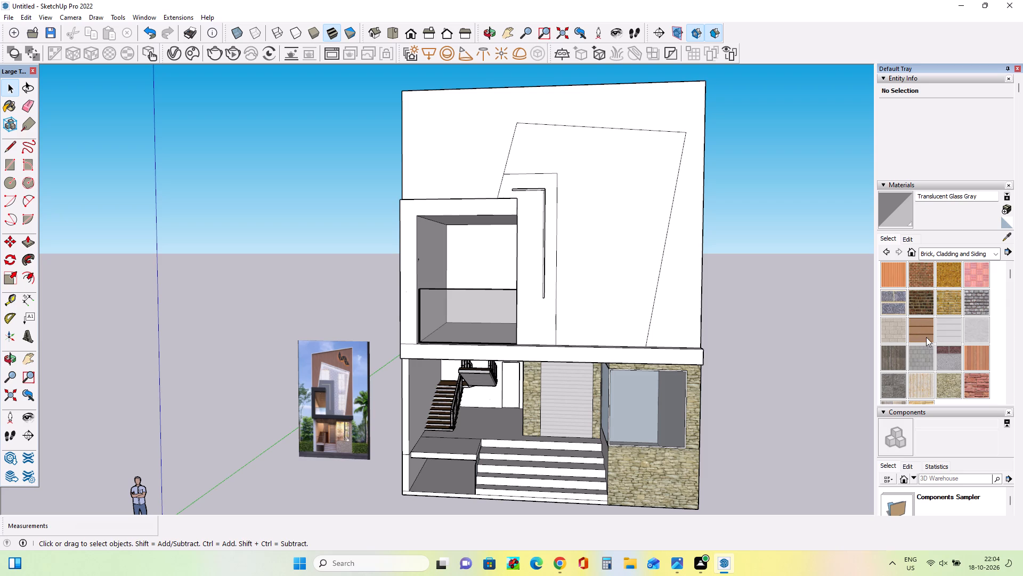
{"action": "left_click", "coordinate": [980, 358]}
{"action": "left_click", "coordinate": [489, 123]}
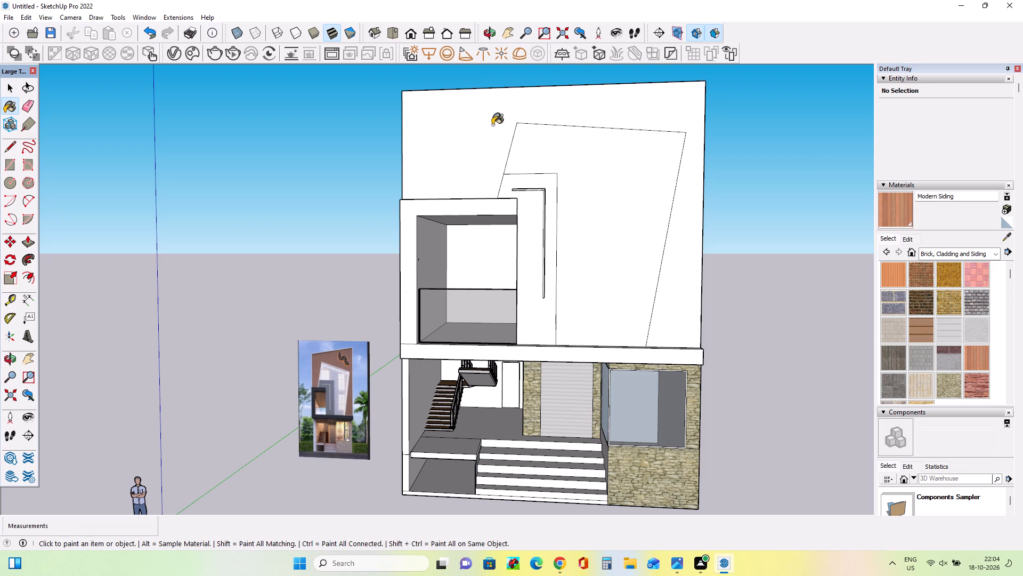
{"action": "left_click", "coordinate": [504, 122]}
{"action": "left_click", "coordinate": [474, 125]}
Examine the wood cladding, jali screen and dark frame finishes in the reference photo against the painted facade.
{"action": "middle_click_drag", "start_coordinate": [482, 149], "coordinate": [489, 159]}
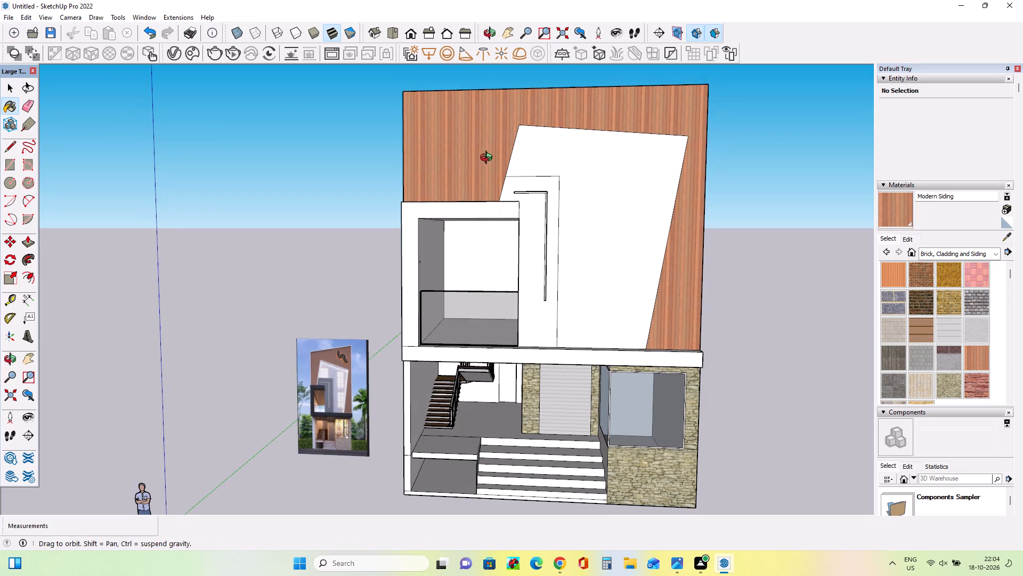
{"action": "middle_click_drag", "start_coordinate": [489, 159], "coordinate": [492, 163]}
{"action": "scroll", "coordinate": [589, 131], "scroll_direction": "up", "scroll_amount": 1}
{"action": "scroll", "coordinate": [334, 389], "scroll_direction": "up", "scroll_amount": 5}
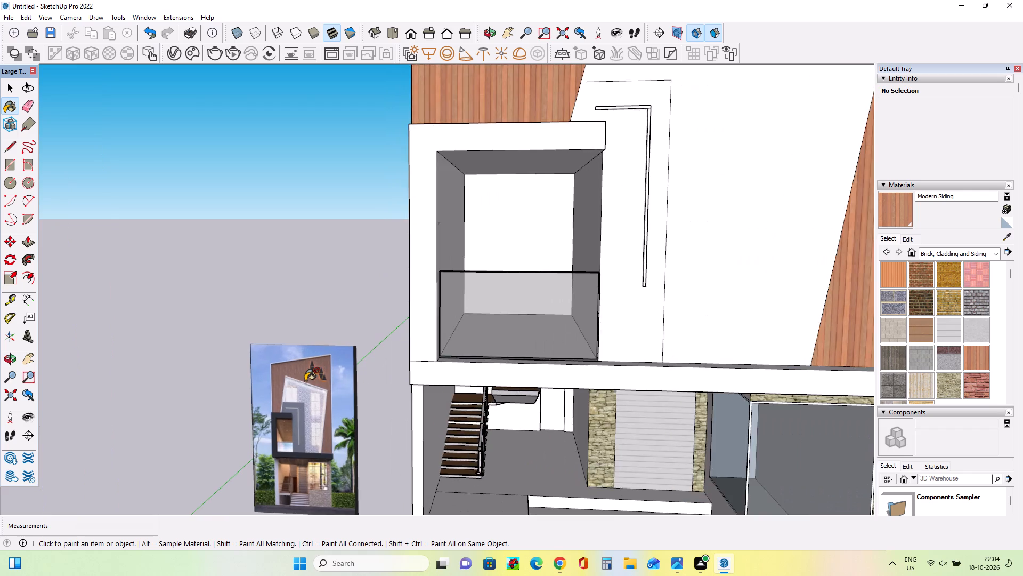
{"action": "scroll", "coordinate": [306, 380], "scroll_direction": "up", "scroll_amount": 18}
{"action": "scroll", "coordinate": [282, 385], "scroll_direction": "up", "scroll_amount": 4}
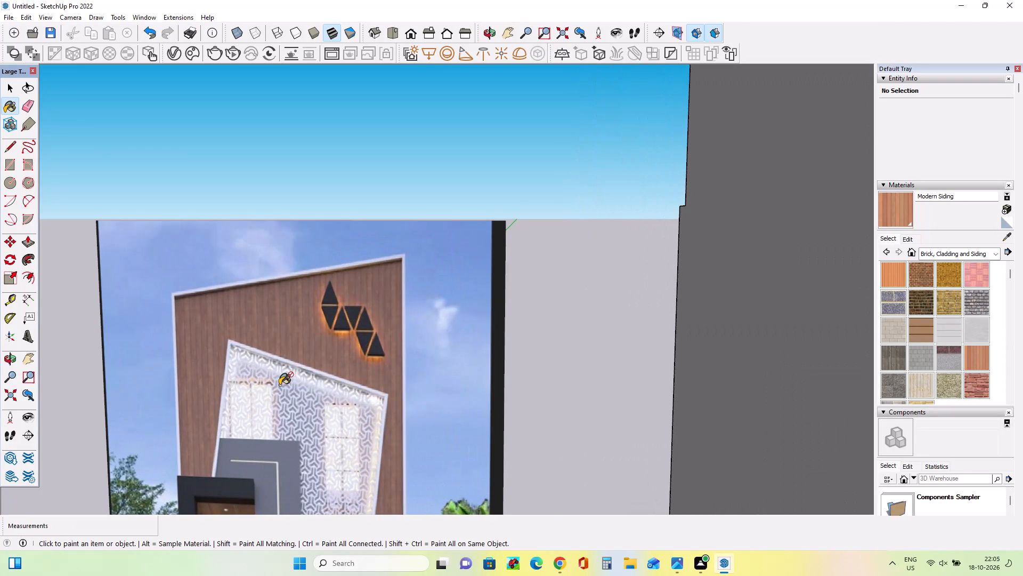
{"action": "scroll", "coordinate": [281, 385], "scroll_direction": "down", "scroll_amount": 19}
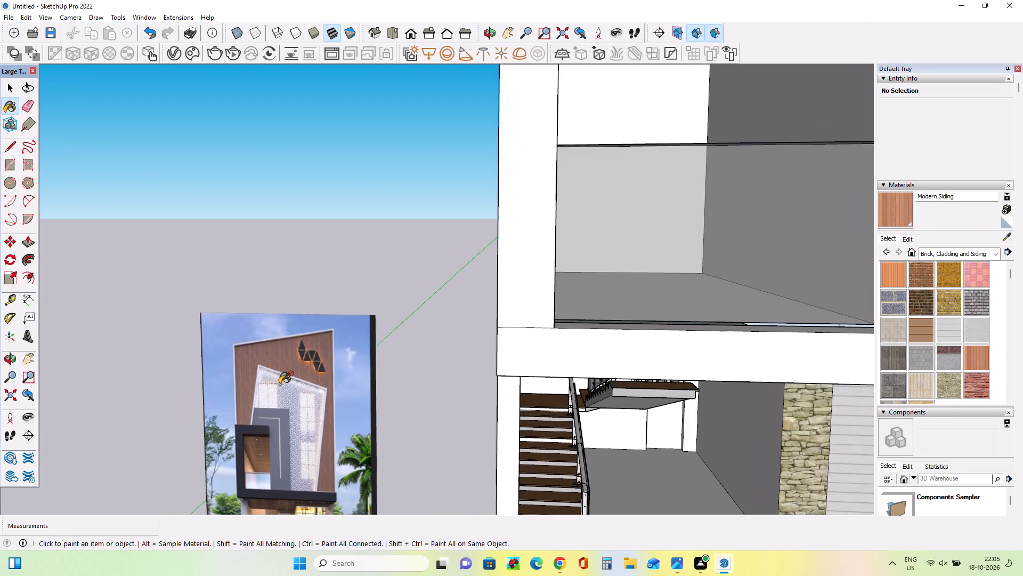
{"action": "scroll", "coordinate": [281, 383], "scroll_direction": "down", "scroll_amount": 12}
{"action": "scroll", "coordinate": [394, 391], "scroll_direction": "down", "scroll_amount": 10}
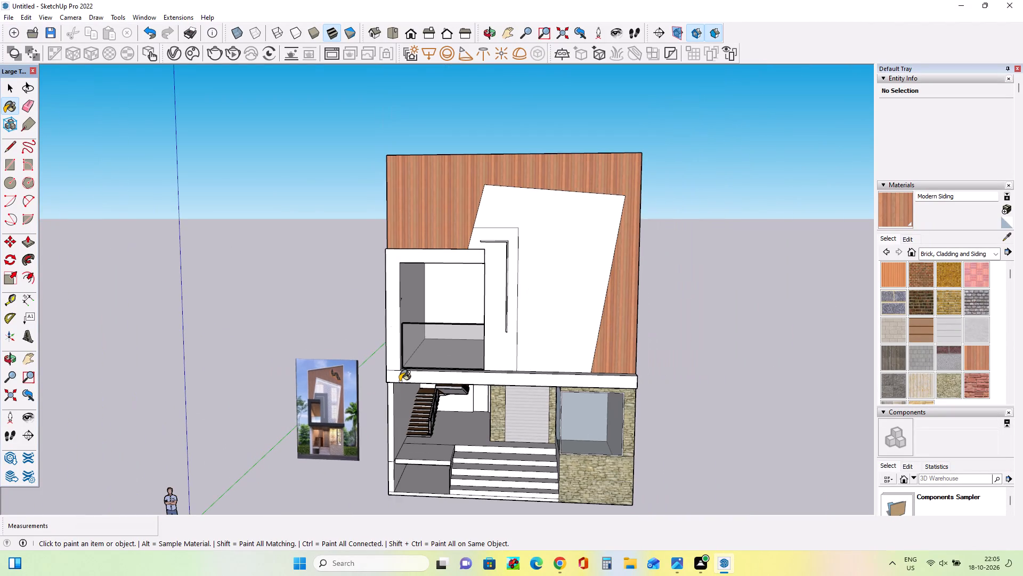
Draw a vertical line about 12' 11" long on the wood cladding above the balcony frame, inset about 8 3/8" from the wall edge.
{"action": "middle_click_drag", "start_coordinate": [404, 377], "coordinate": [409, 384]}
{"action": "scroll", "coordinate": [375, 313], "scroll_direction": "up", "scroll_amount": 3}
{"action": "scroll", "coordinate": [375, 313], "scroll_direction": "down", "scroll_amount": 5}
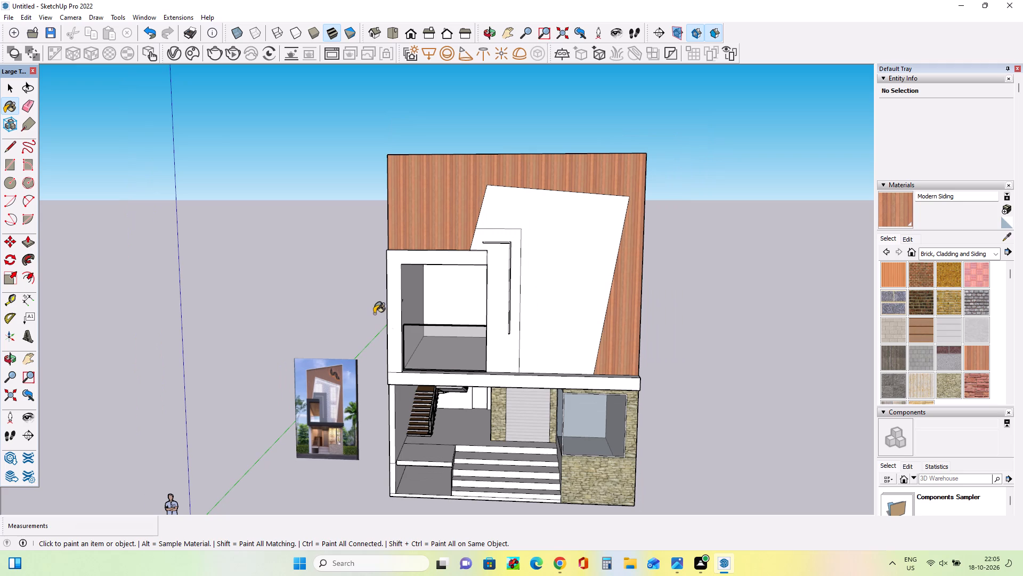
{"action": "left_click", "coordinate": [13, 151]}
{"action": "middle_click_drag", "start_coordinate": [452, 309], "coordinate": [456, 334]}
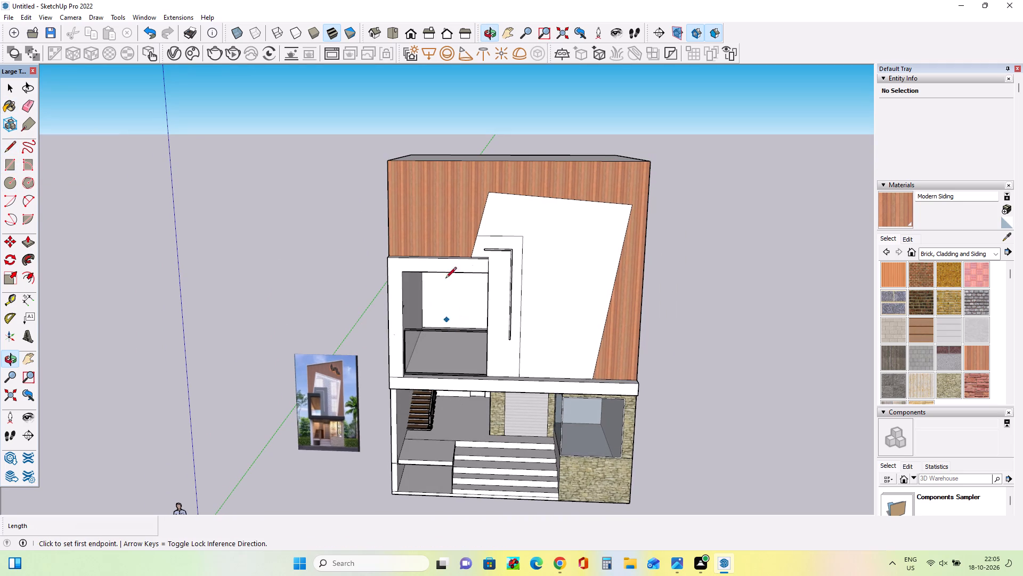
{"action": "scroll", "coordinate": [406, 252], "scroll_direction": "up", "scroll_amount": 8}
{"action": "middle_click_drag", "start_coordinate": [404, 270], "coordinate": [419, 333]}
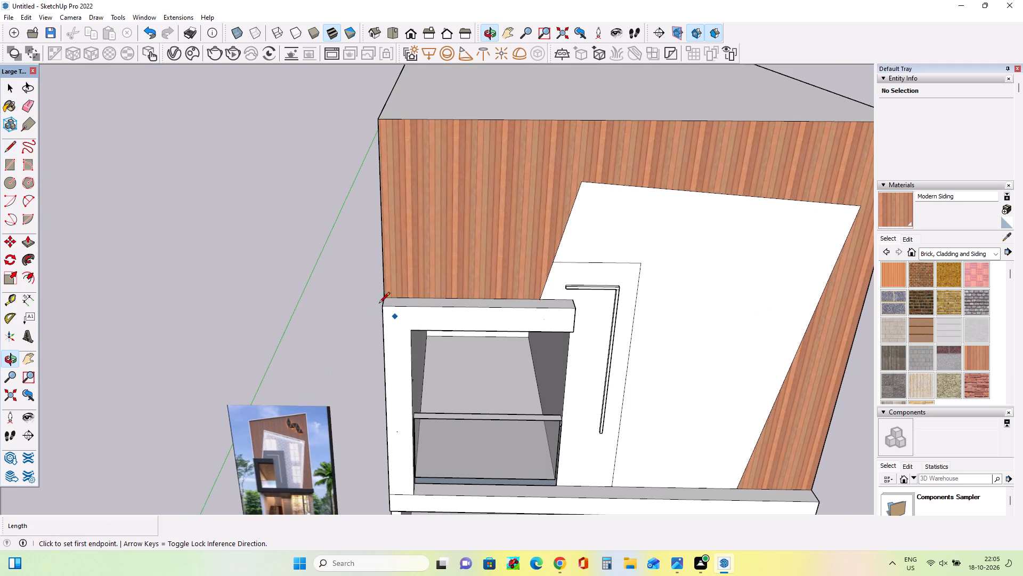
{"action": "scroll", "coordinate": [394, 298], "scroll_direction": "up", "scroll_amount": 3}
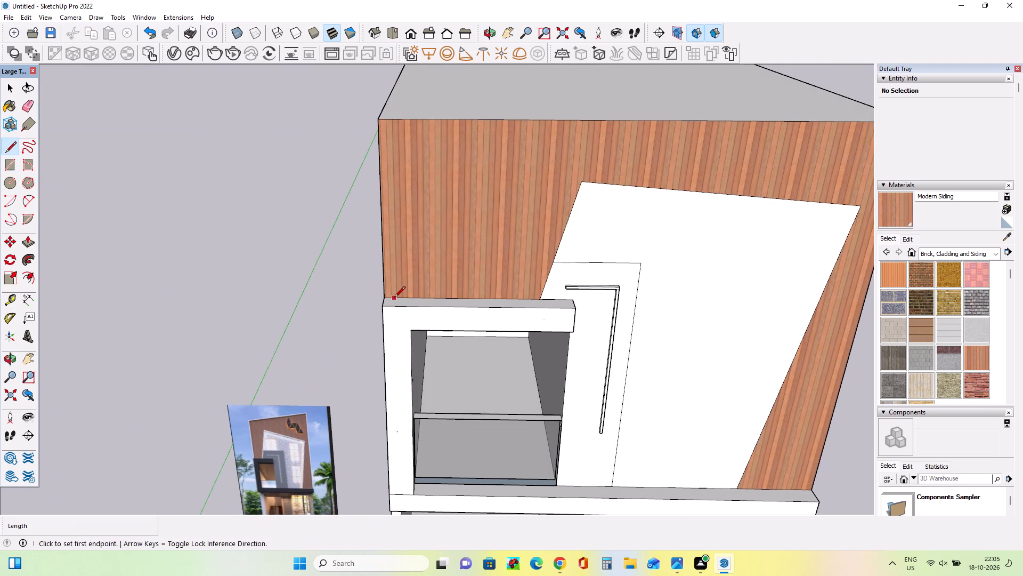
{"action": "scroll", "coordinate": [394, 298], "scroll_direction": "up", "scroll_amount": 1}
{"action": "left_click", "coordinate": [388, 301]}
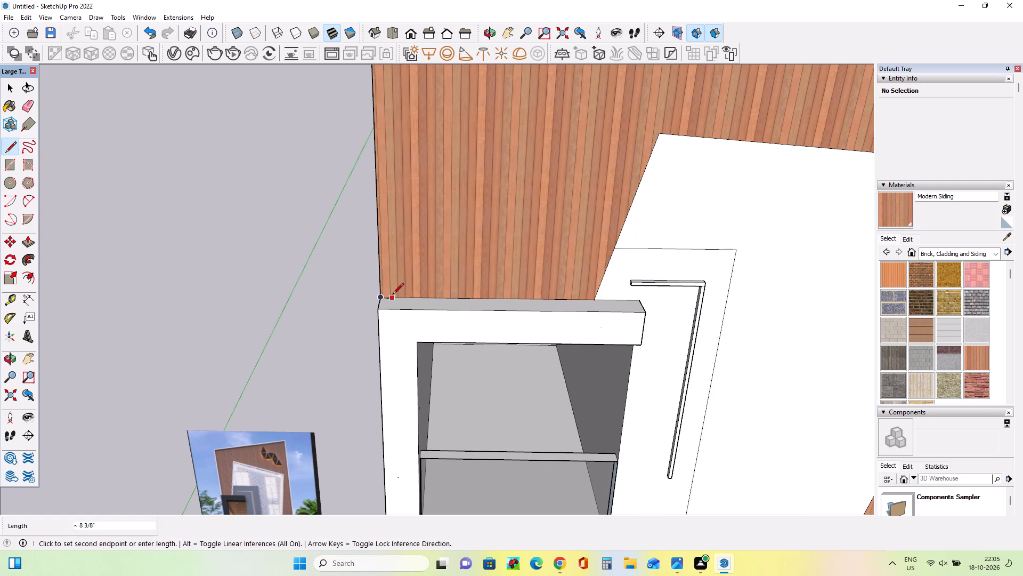
{"action": "left_click", "coordinate": [389, 297]}
{"action": "scroll", "coordinate": [401, 228], "scroll_direction": "down", "scroll_amount": 7}
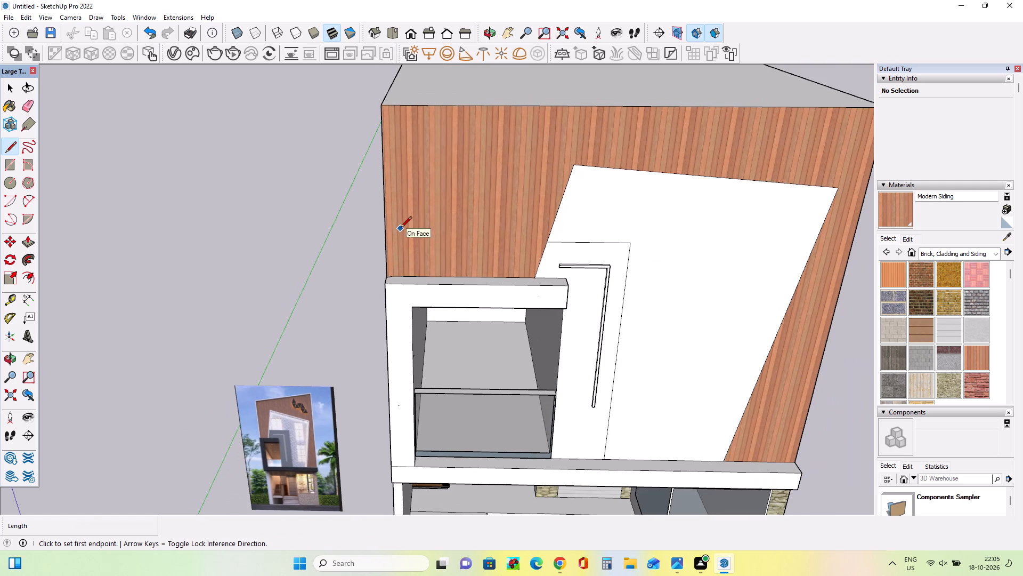
{"action": "left_click", "coordinate": [390, 106]}
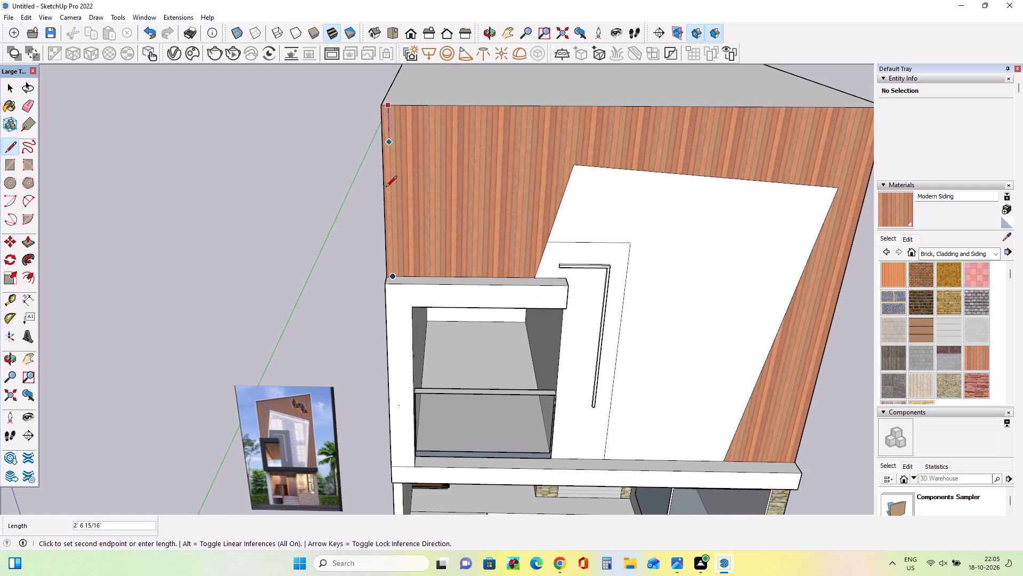
{"action": "left_click", "coordinate": [397, 276]}
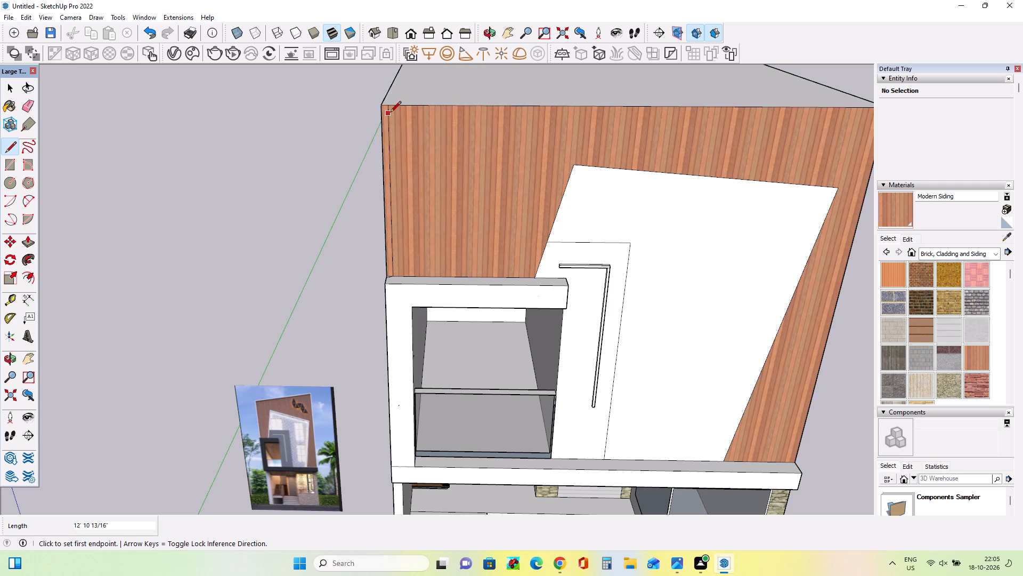
Draw border lines just inside the cladding's top edge, about 34' long, and down its far side, about 29' 11" long.
{"action": "left_click", "coordinate": [390, 113]}
{"action": "scroll", "coordinate": [494, 125], "scroll_direction": "down", "scroll_amount": 6}
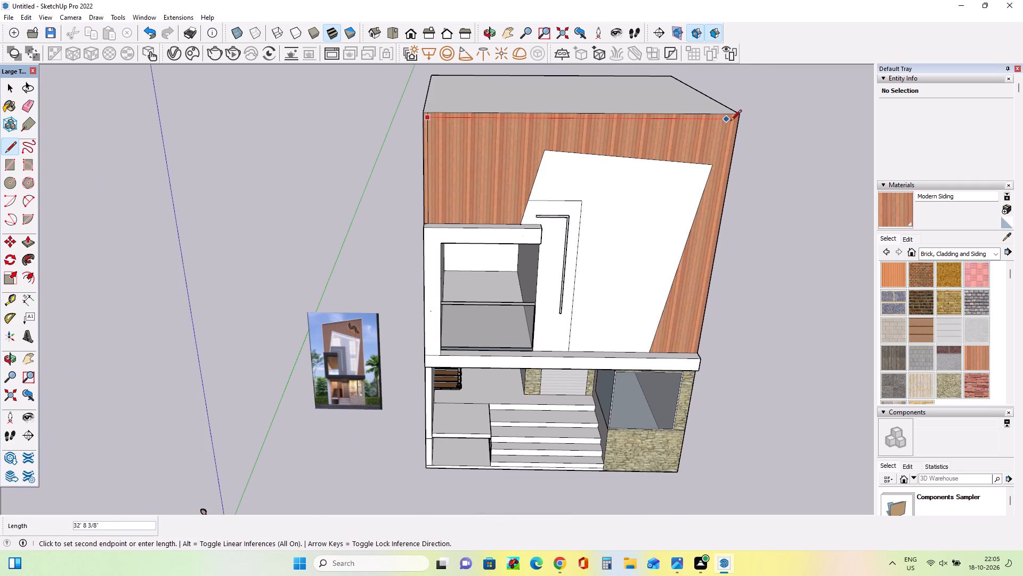
{"action": "left_click", "coordinate": [740, 123]}
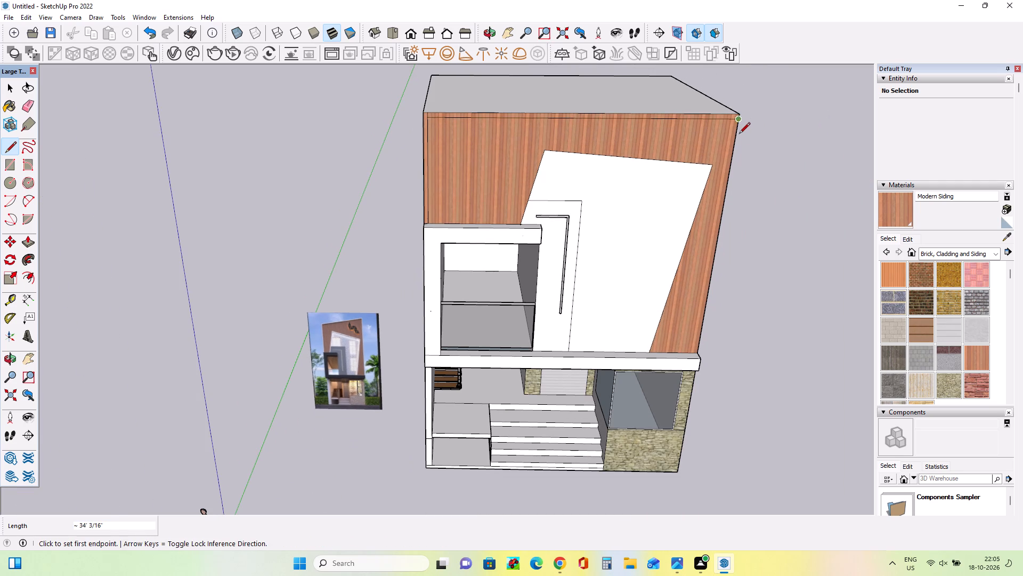
{"action": "middle_click_drag", "start_coordinate": [743, 141], "coordinate": [671, 148]}
{"action": "scroll", "coordinate": [734, 134], "scroll_direction": "up", "scroll_amount": 5}
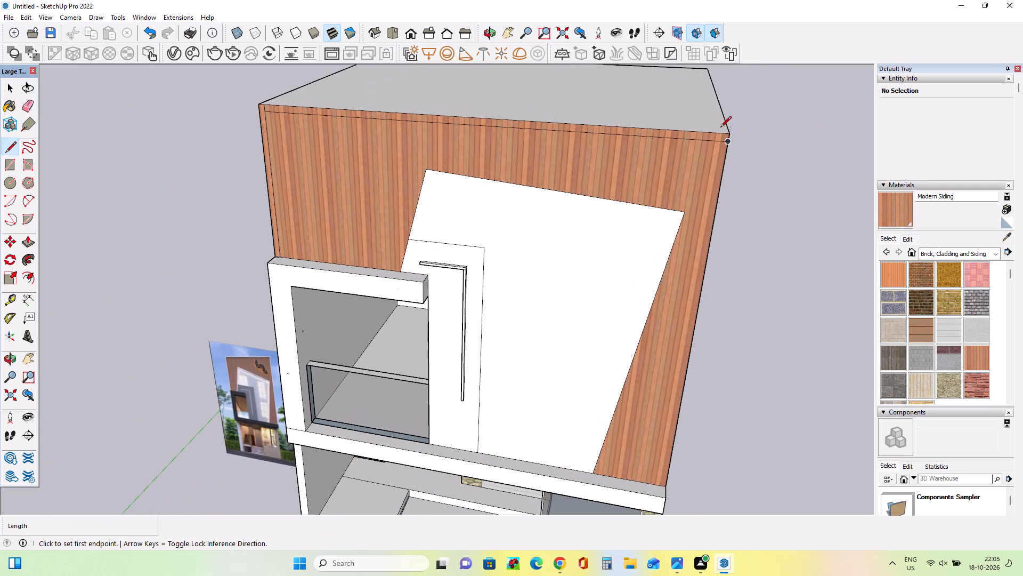
{"action": "left_click", "coordinate": [720, 134]}
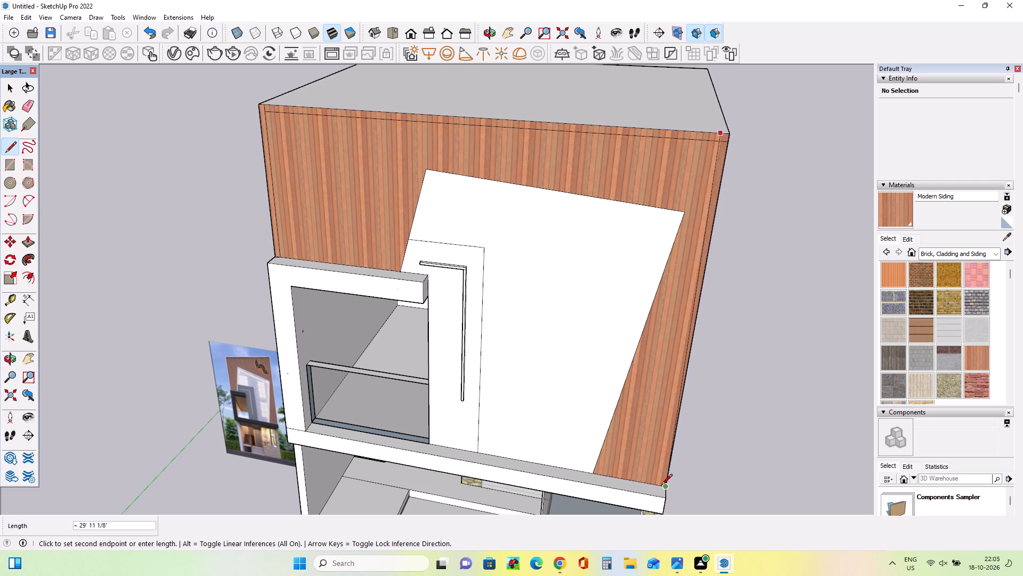
{"action": "left_click", "coordinate": [654, 487]}
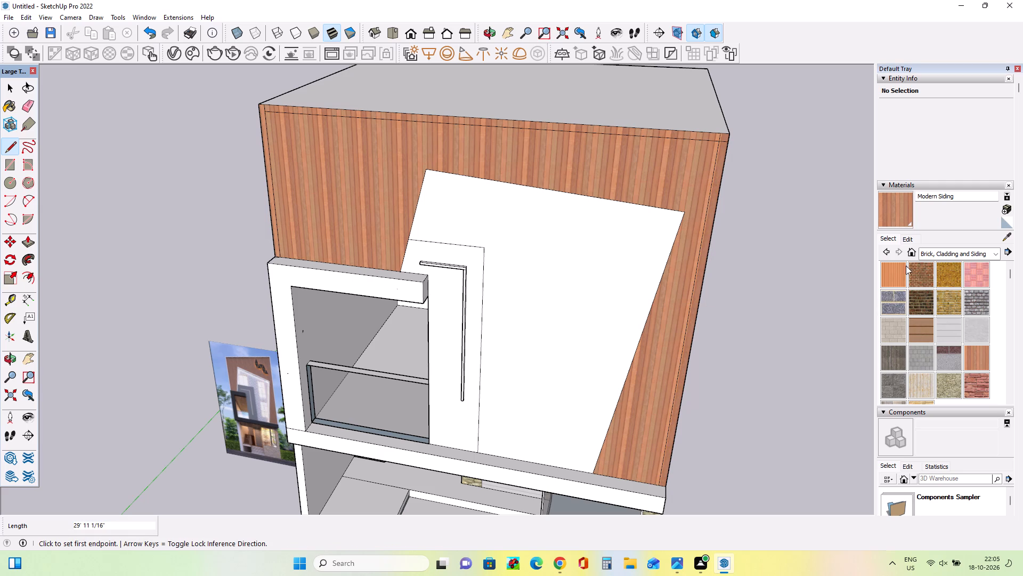
Paint the narrow border strips around the wood cladding with 0010_Snow from the Colors-Named materials.
{"action": "left_click", "coordinate": [937, 254]}
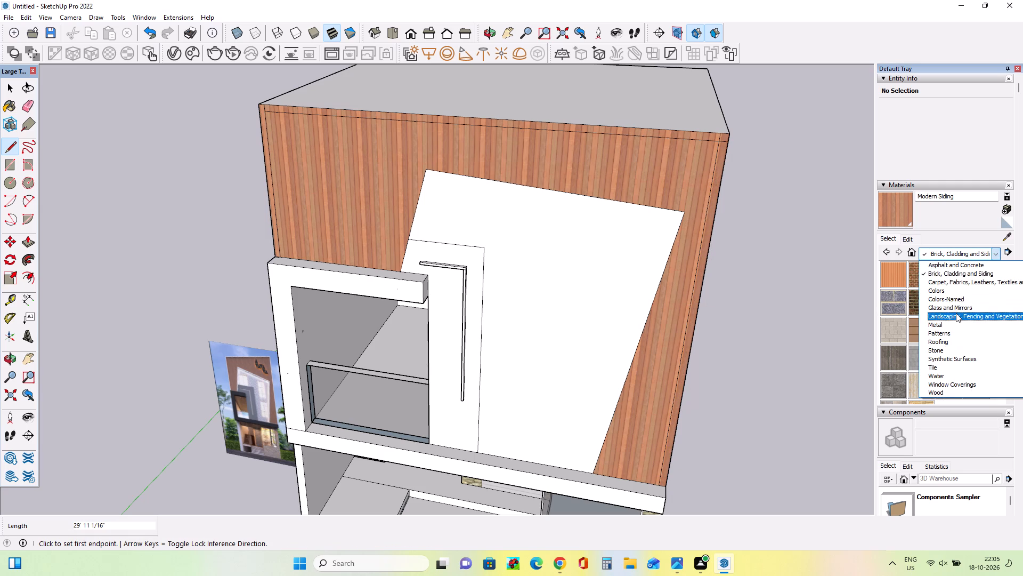
{"action": "left_click", "coordinate": [956, 313]}
{"action": "left_click", "coordinate": [938, 255]}
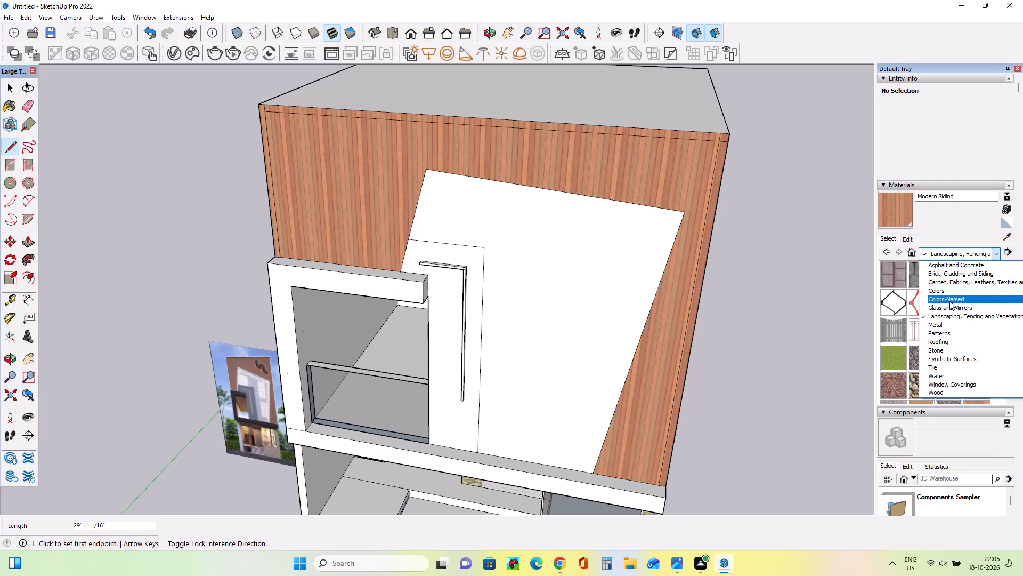
{"action": "left_click", "coordinate": [953, 297]}
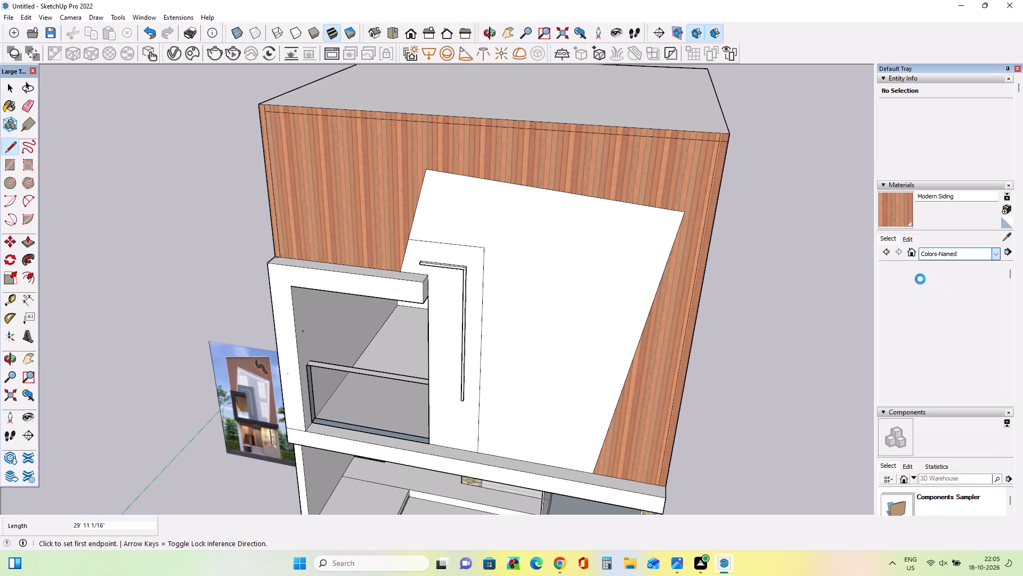
{"action": "left_click", "coordinate": [923, 332]}
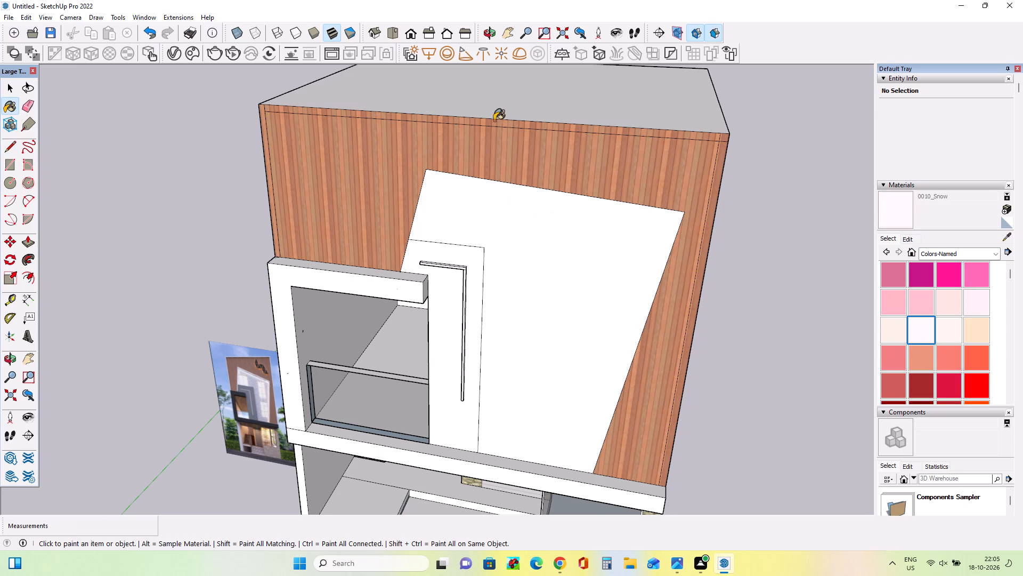
{"action": "left_click", "coordinate": [496, 121]}
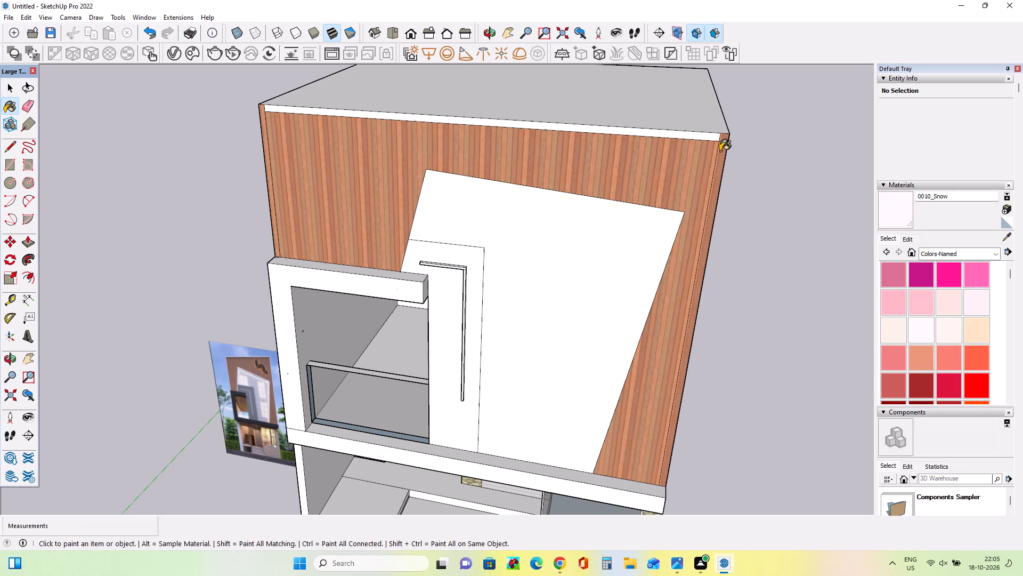
{"action": "left_click", "coordinate": [724, 140]}
{"action": "left_click", "coordinate": [725, 148]}
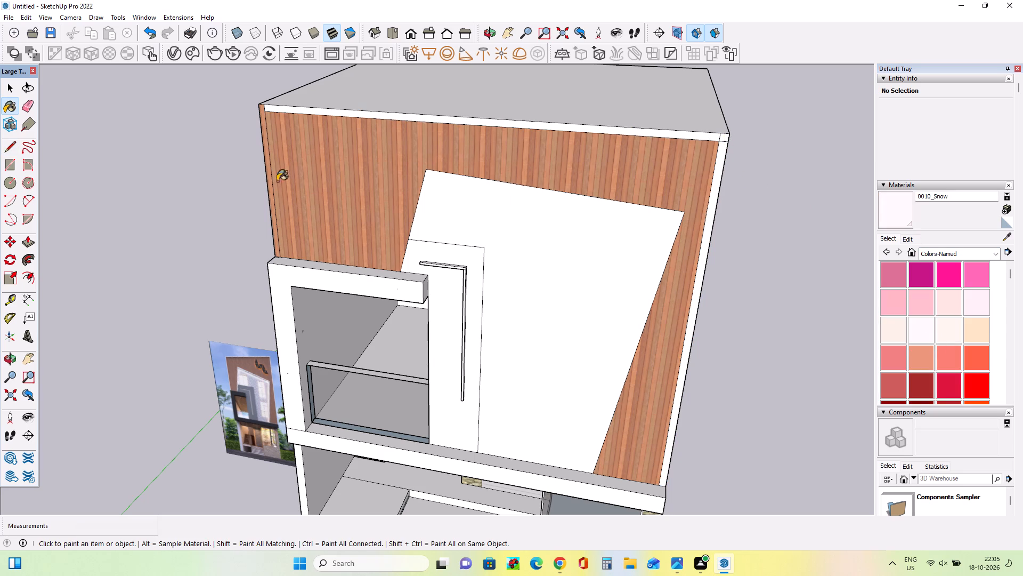
{"action": "left_click", "coordinate": [268, 166]}
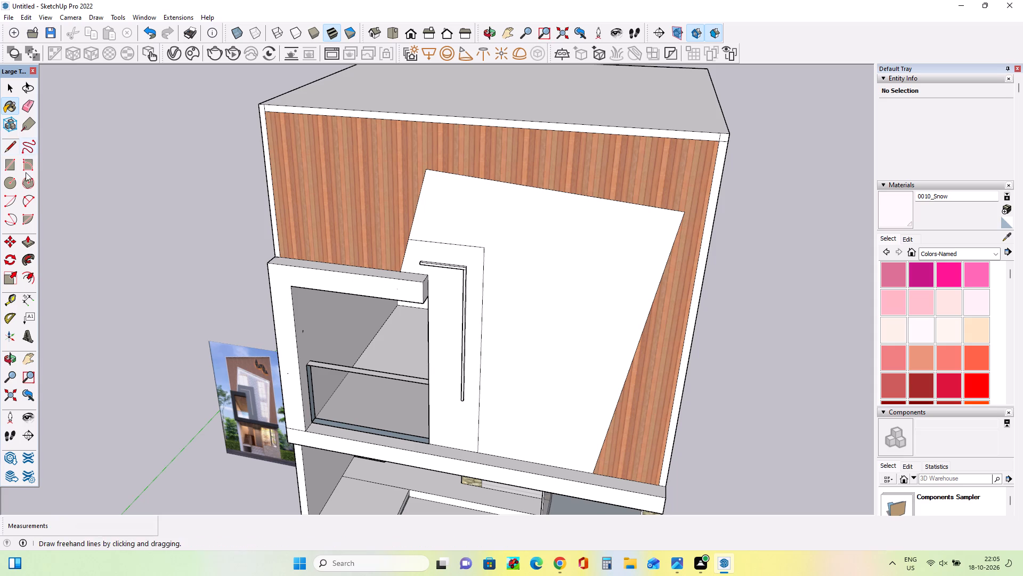
Erase the short leftover line segments at the upper corners of the white border.
{"action": "left_click", "coordinate": [30, 107]}
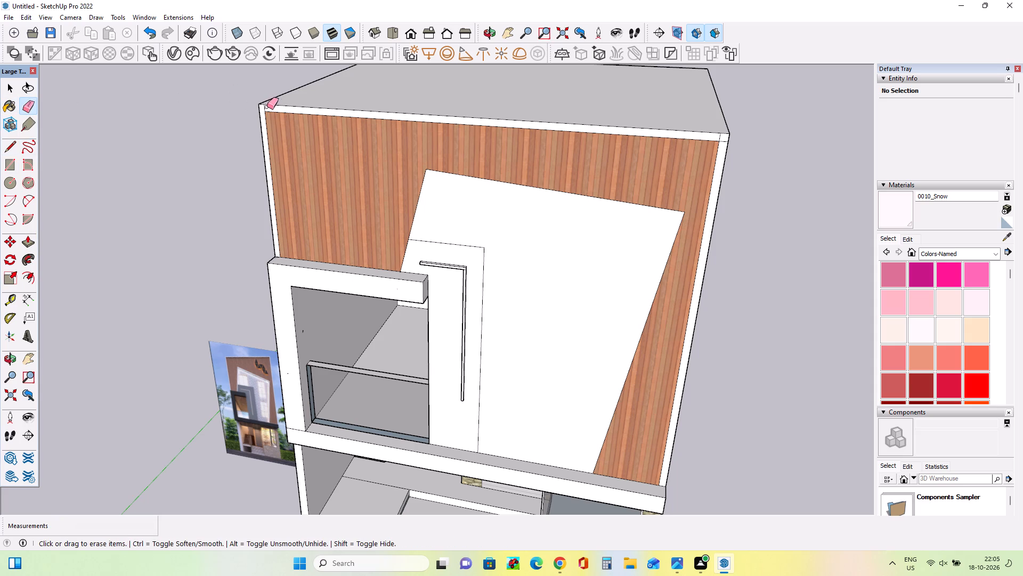
{"action": "left_click", "coordinate": [264, 107]}
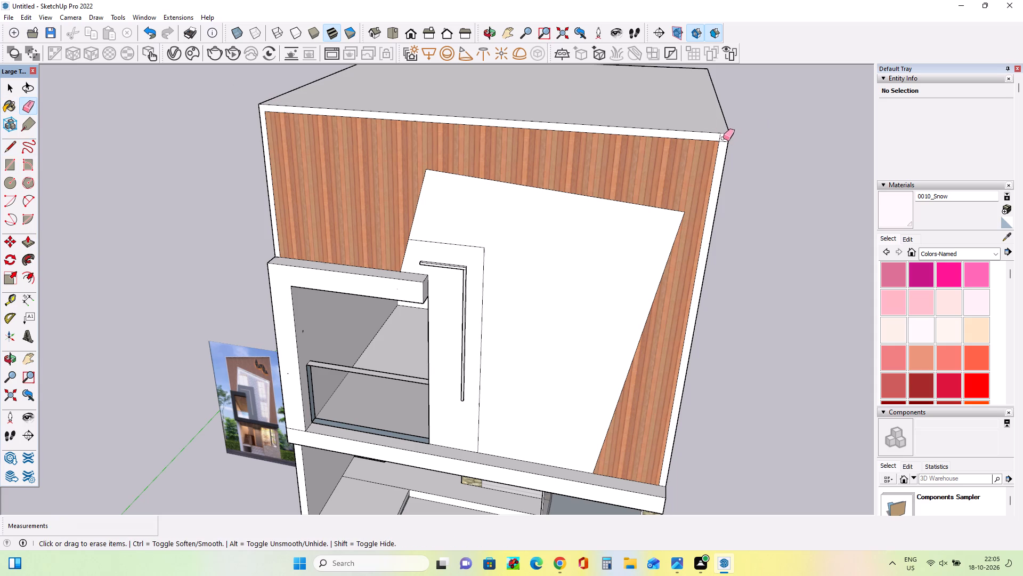
{"action": "left_click", "coordinate": [719, 135]}
{"action": "left_click", "coordinate": [724, 140]}
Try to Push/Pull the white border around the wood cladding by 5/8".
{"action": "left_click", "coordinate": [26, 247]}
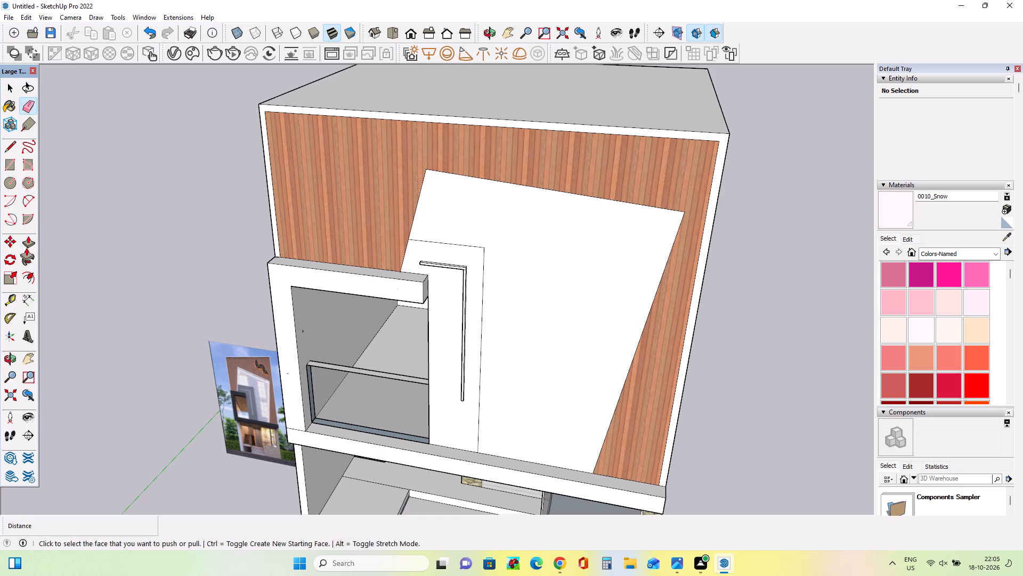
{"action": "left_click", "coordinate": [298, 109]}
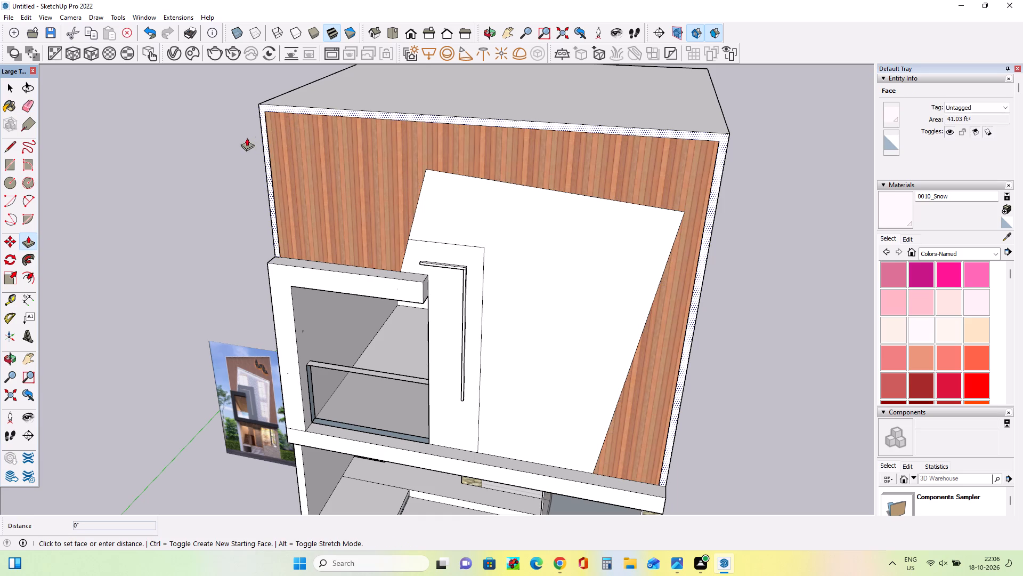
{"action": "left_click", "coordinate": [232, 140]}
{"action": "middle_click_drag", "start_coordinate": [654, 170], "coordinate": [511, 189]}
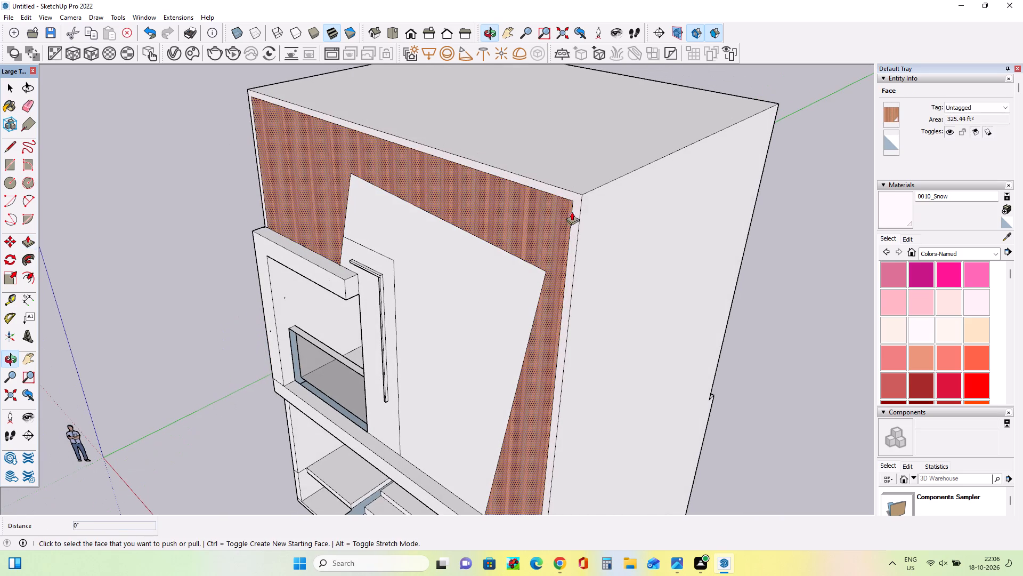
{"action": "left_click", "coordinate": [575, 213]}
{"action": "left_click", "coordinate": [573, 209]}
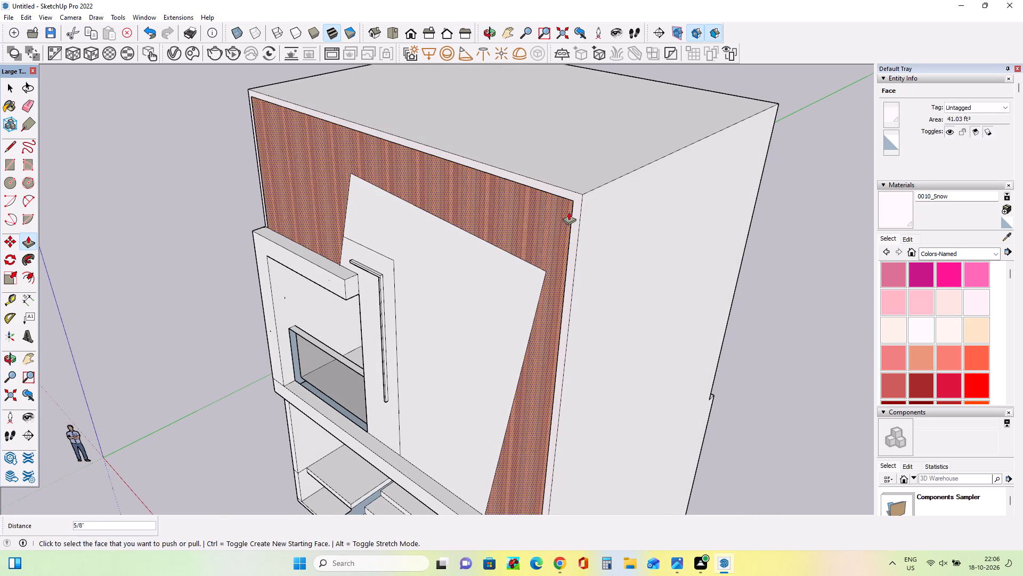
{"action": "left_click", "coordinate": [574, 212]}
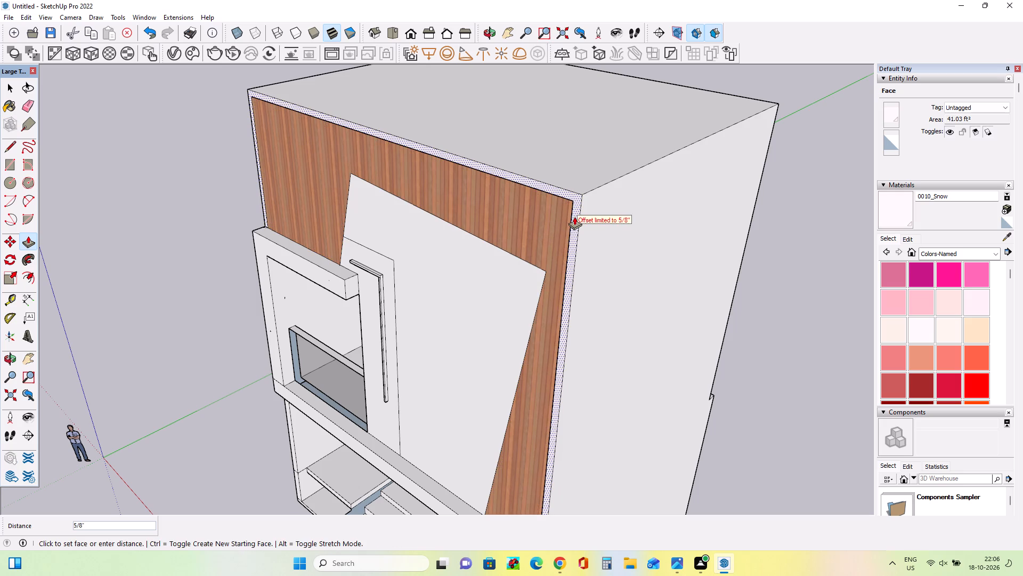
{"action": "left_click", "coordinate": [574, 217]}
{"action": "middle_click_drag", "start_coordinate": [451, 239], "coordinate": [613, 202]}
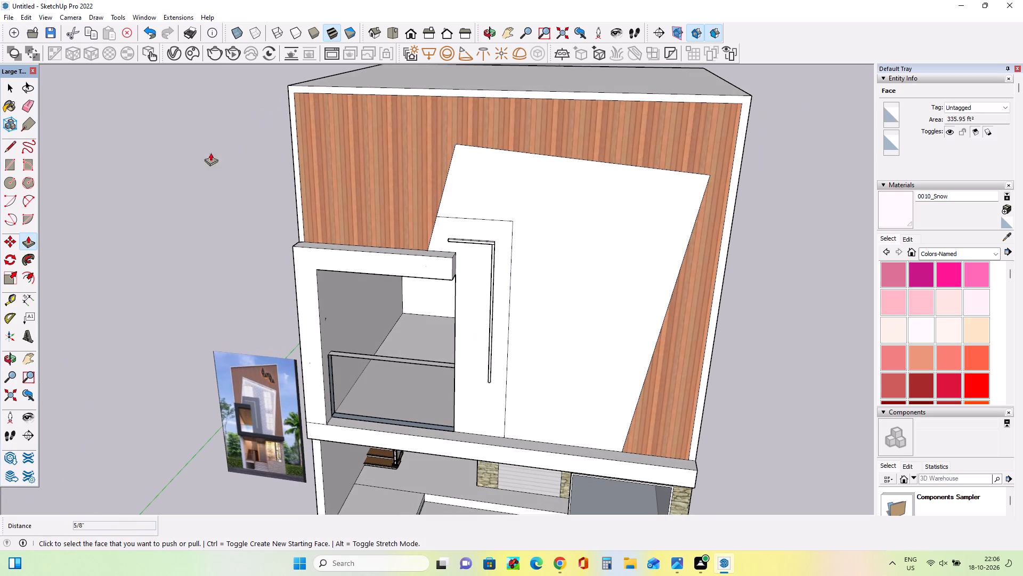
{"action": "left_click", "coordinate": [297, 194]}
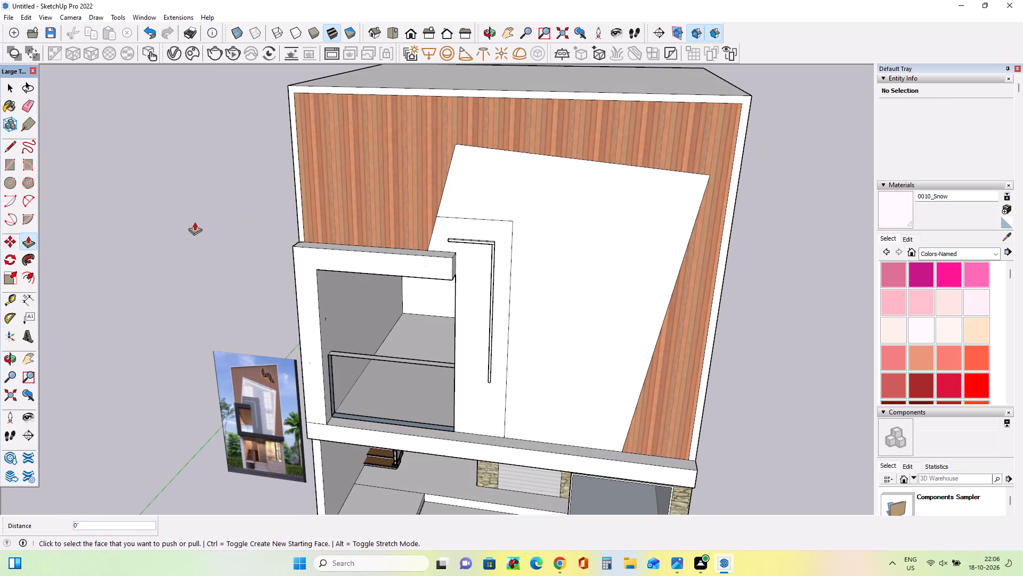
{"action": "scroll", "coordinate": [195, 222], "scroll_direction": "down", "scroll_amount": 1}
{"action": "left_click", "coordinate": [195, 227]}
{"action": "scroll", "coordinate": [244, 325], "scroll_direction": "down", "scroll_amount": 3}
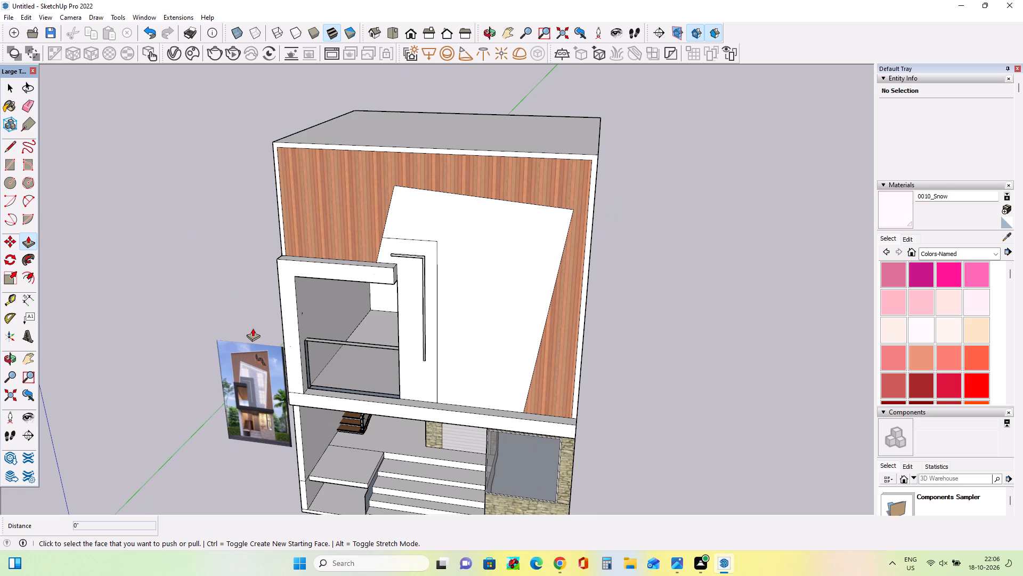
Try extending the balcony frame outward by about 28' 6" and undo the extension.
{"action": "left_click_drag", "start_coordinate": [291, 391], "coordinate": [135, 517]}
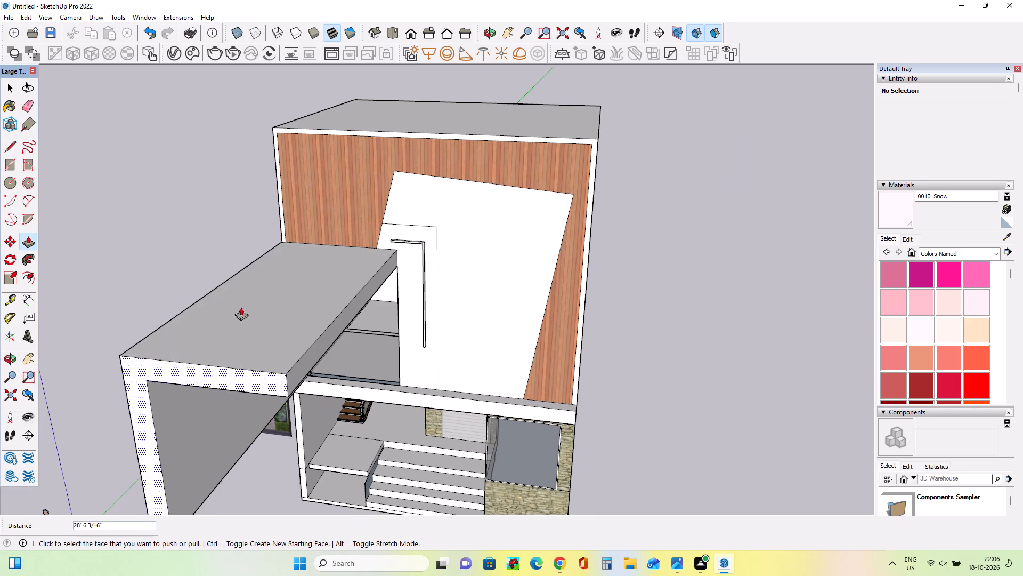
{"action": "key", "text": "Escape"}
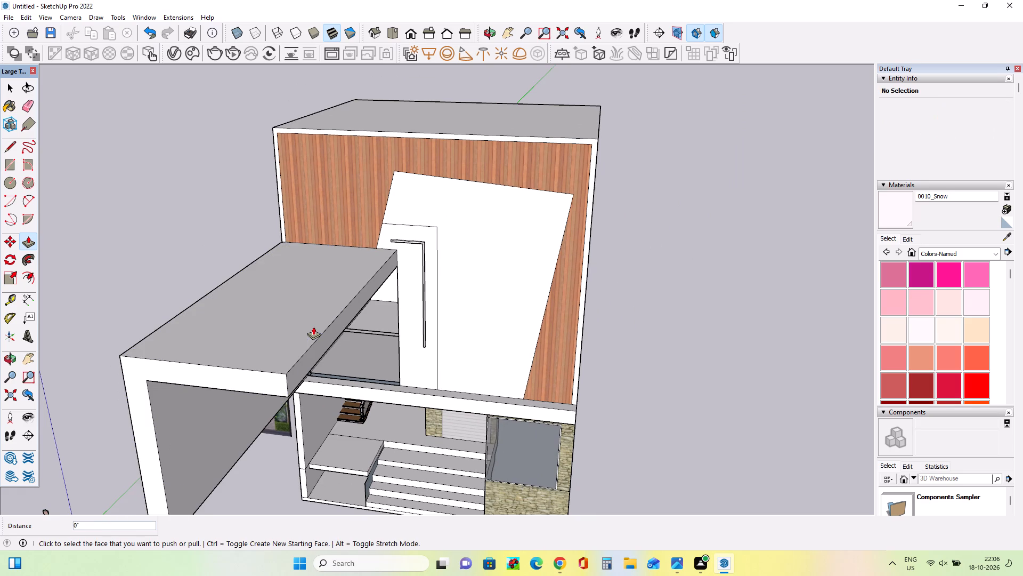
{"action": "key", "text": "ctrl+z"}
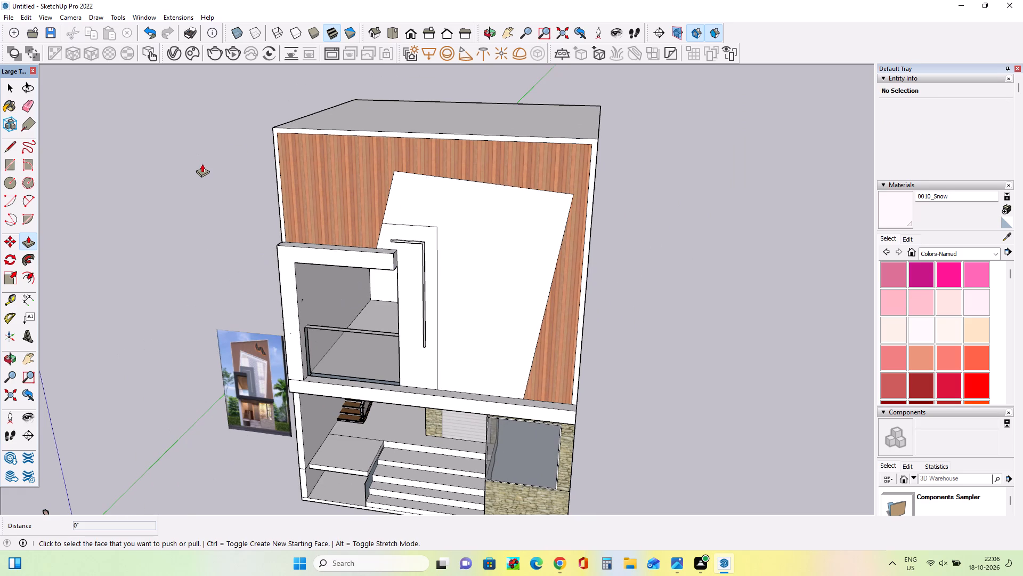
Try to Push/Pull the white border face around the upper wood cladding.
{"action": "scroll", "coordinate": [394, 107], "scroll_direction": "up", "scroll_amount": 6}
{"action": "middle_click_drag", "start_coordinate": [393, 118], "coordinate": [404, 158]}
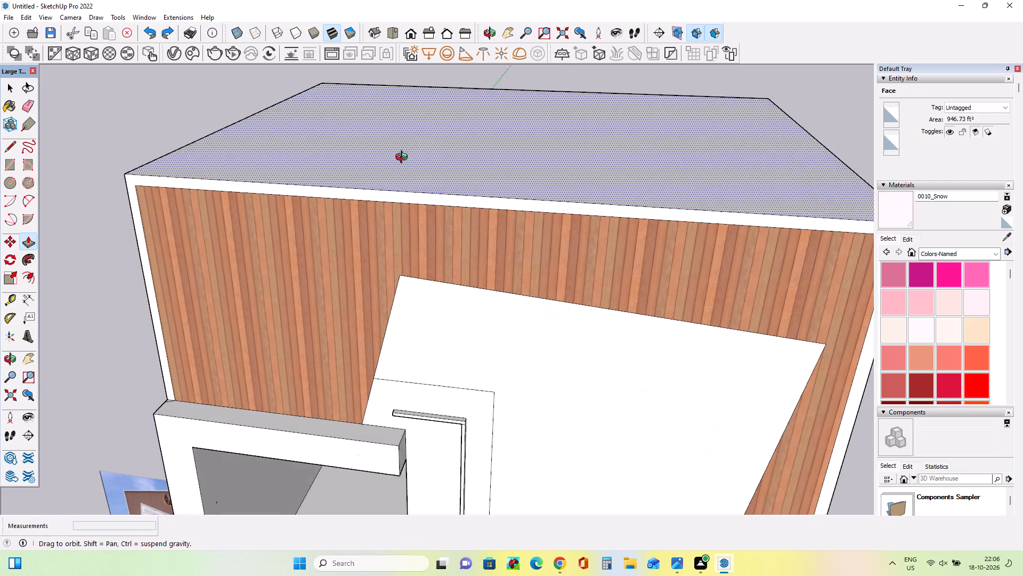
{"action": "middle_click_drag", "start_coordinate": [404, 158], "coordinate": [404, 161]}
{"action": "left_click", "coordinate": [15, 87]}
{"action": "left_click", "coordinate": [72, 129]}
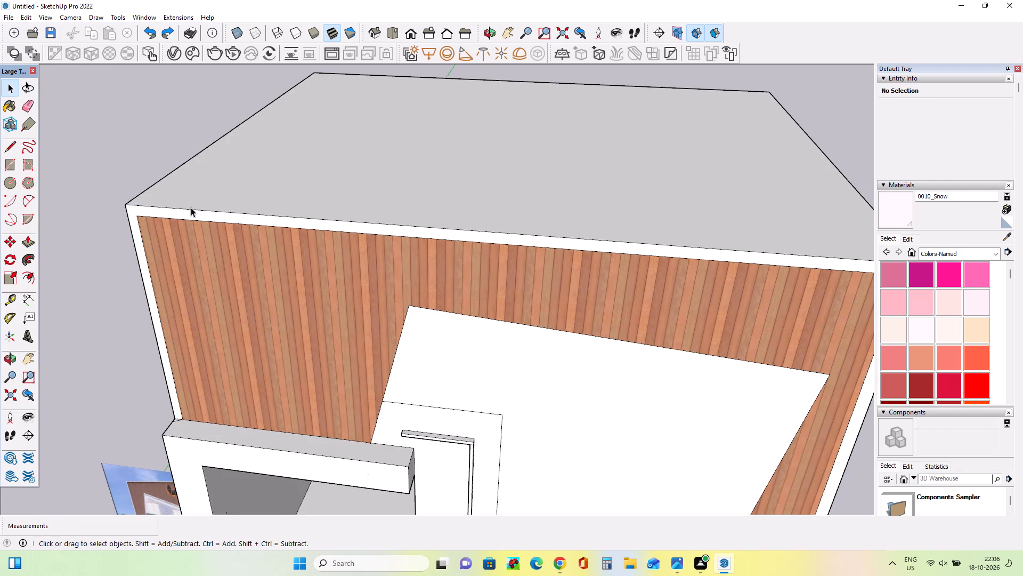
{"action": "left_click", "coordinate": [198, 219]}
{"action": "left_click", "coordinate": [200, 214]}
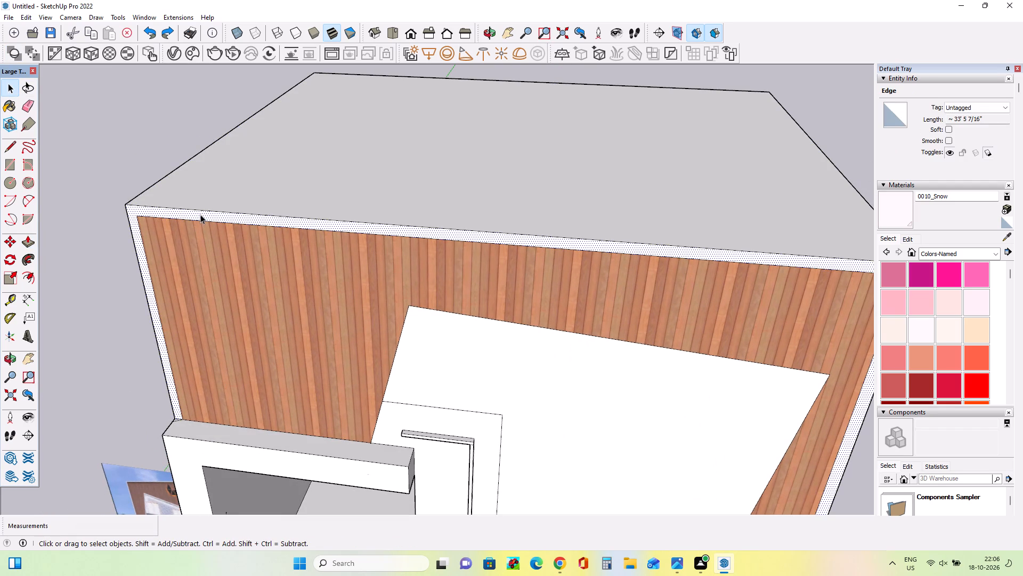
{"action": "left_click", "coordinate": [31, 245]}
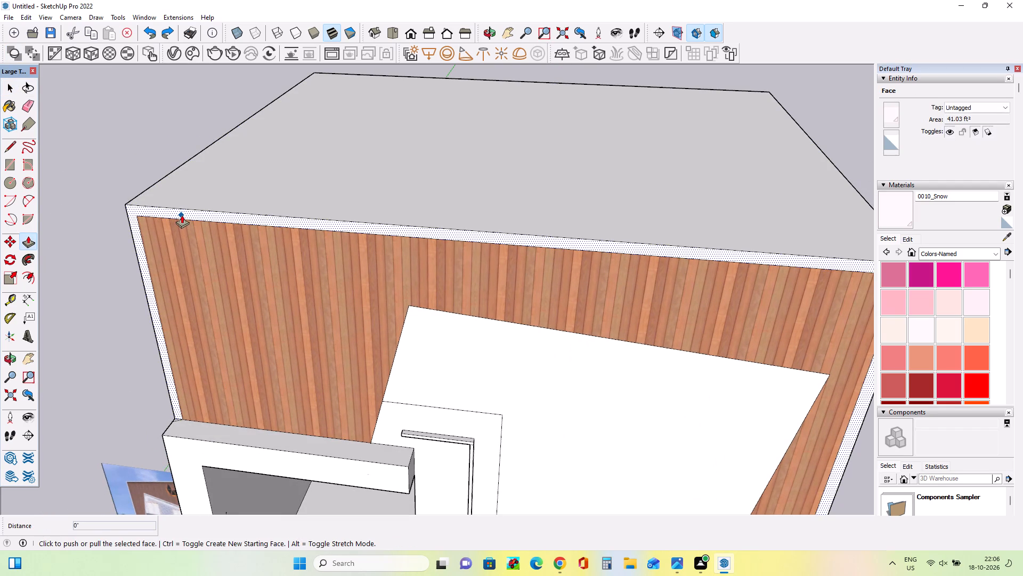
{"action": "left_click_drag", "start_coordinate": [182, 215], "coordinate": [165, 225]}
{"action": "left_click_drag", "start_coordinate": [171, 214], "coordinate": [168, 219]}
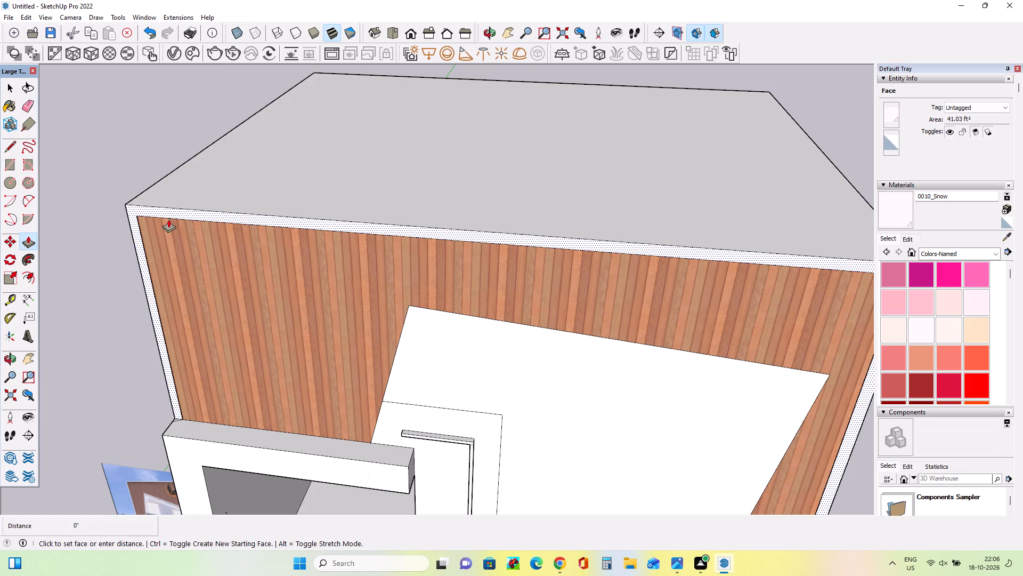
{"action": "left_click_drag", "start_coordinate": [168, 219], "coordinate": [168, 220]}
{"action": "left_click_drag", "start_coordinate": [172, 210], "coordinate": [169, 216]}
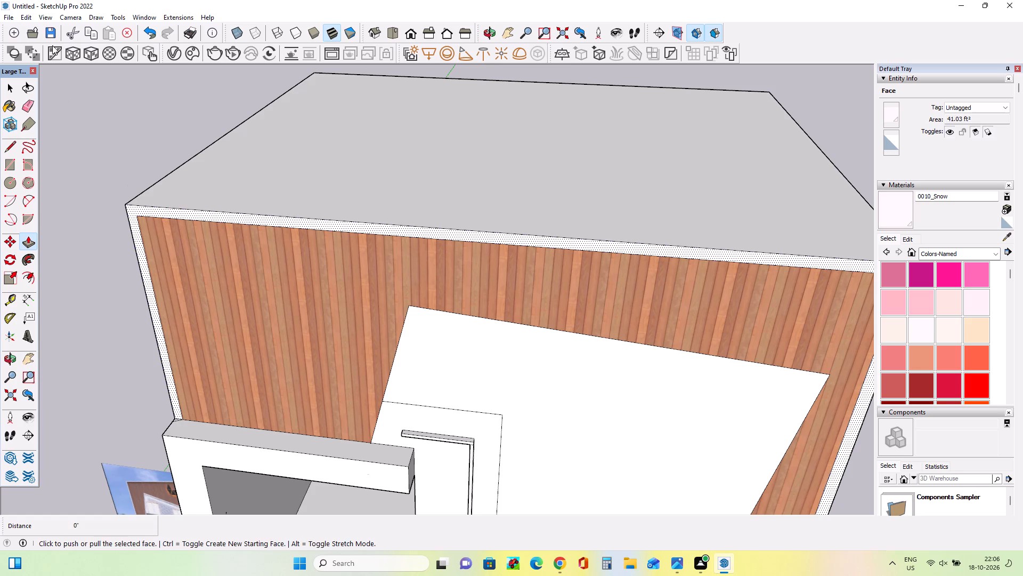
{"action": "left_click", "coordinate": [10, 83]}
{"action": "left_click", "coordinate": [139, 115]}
Select the upper wood cladding face and load Modern Siding from the Brick, Cladding and Siding materials.
{"action": "middle_click_drag", "start_coordinate": [177, 156], "coordinate": [188, 115]}
{"action": "scroll", "coordinate": [188, 115], "scroll_direction": "down", "scroll_amount": 14}
{"action": "middle_click_drag", "start_coordinate": [261, 192], "coordinate": [327, 177]}
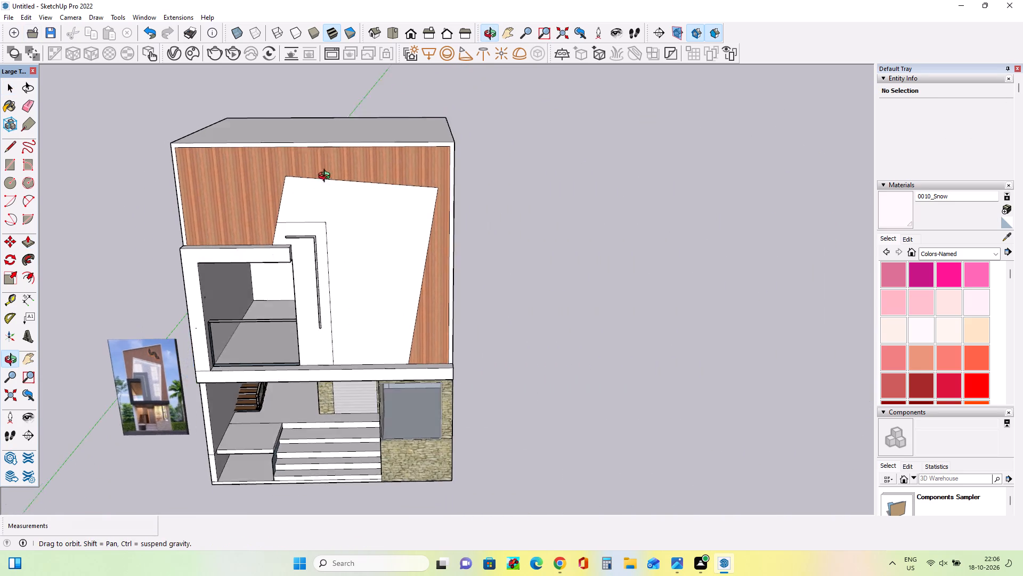
{"action": "middle_click_drag", "start_coordinate": [327, 177], "coordinate": [347, 168]}
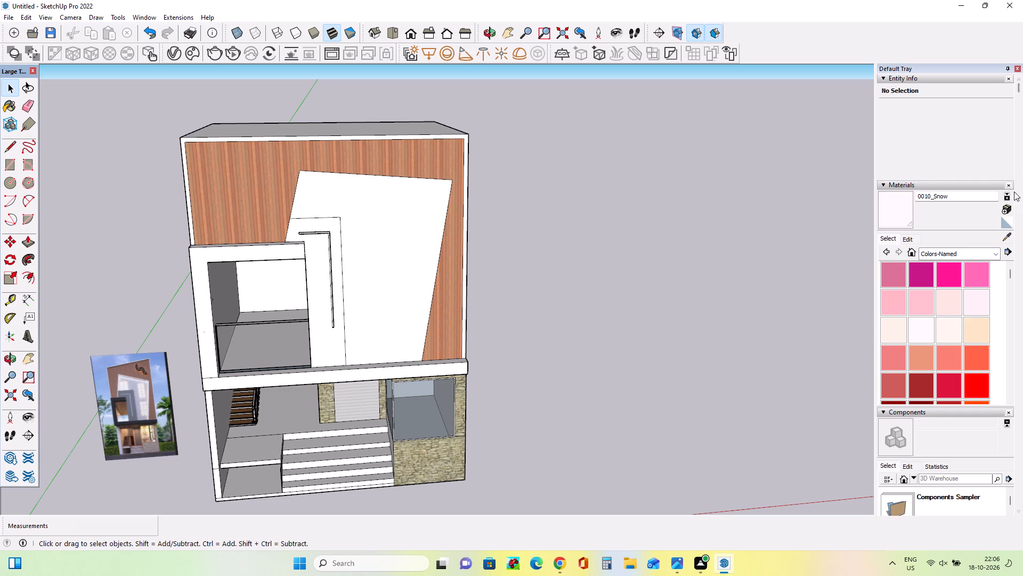
{"action": "left_click", "coordinate": [400, 146]}
{"action": "left_click", "coordinate": [400, 166]}
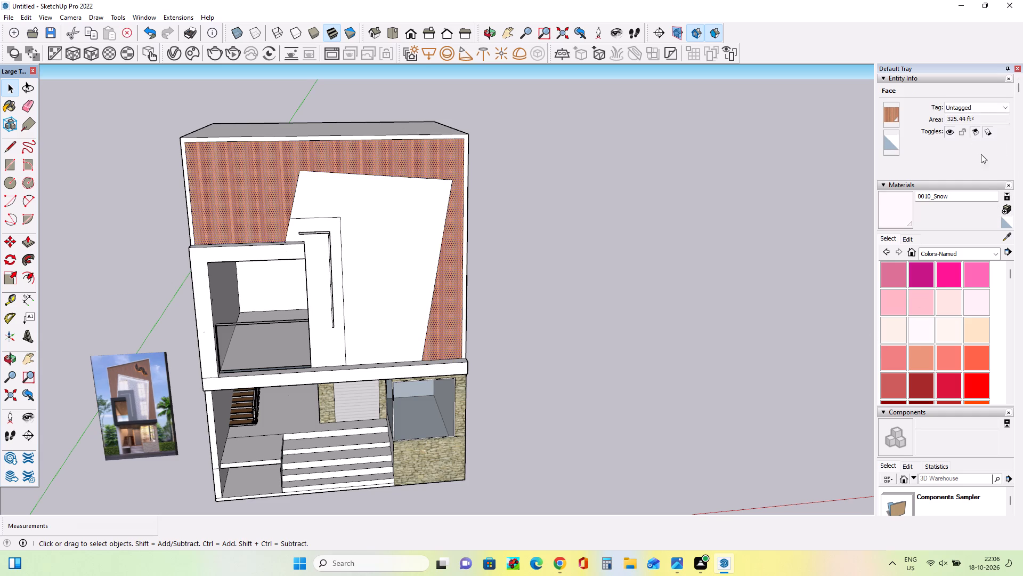
{"action": "scroll", "coordinate": [921, 244], "scroll_direction": "down", "scroll_amount": 2}
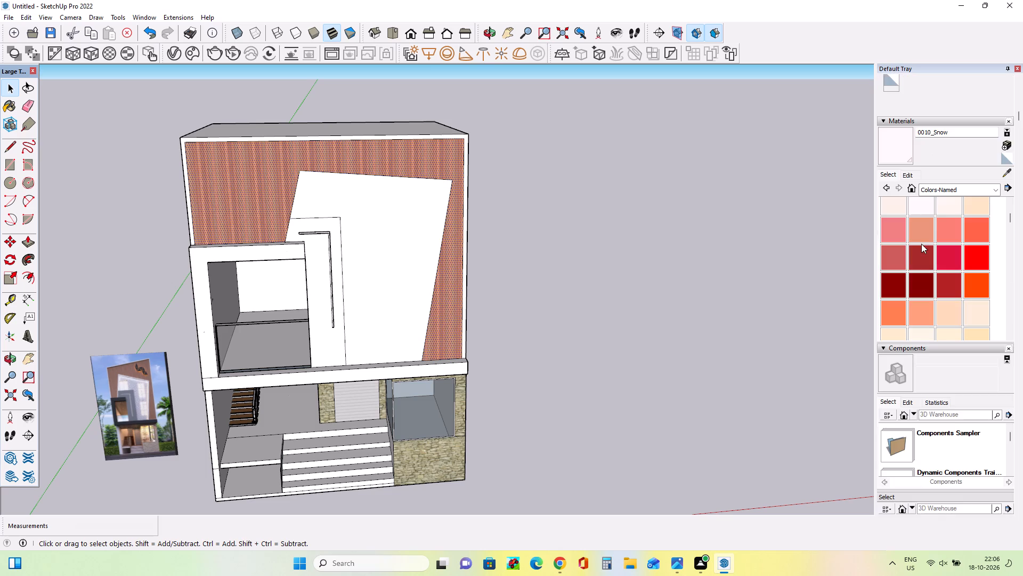
{"action": "scroll", "coordinate": [946, 221], "scroll_direction": "up", "scroll_amount": 2}
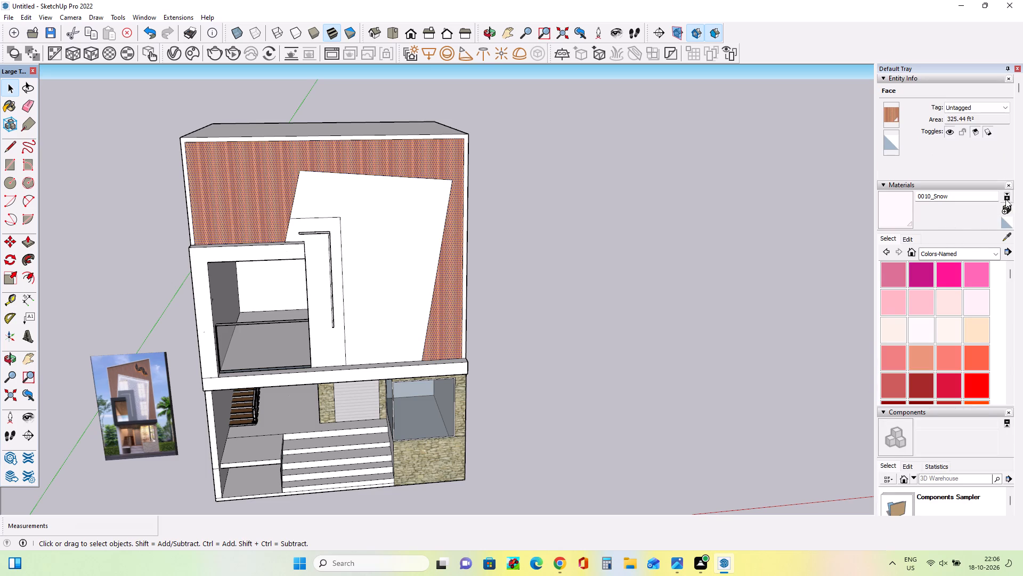
{"action": "left_click", "coordinate": [948, 248]}
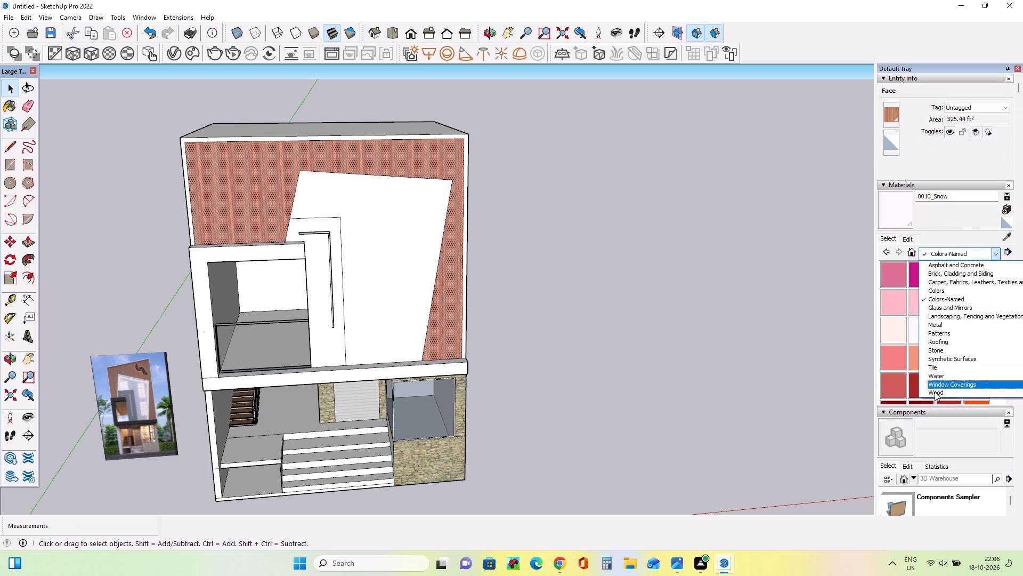
{"action": "left_click", "coordinate": [935, 399]}
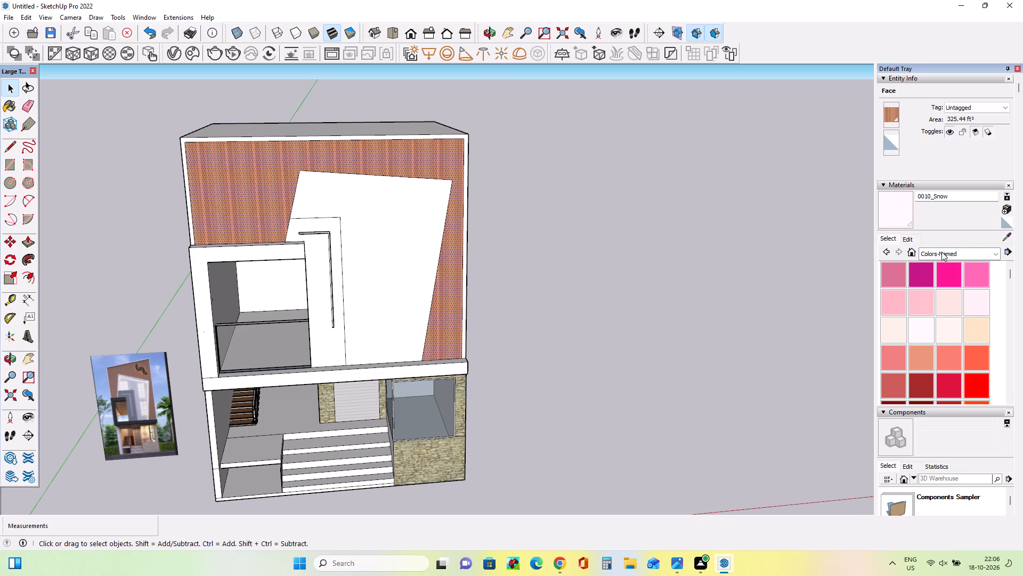
{"action": "left_click", "coordinate": [943, 250]}
{"action": "left_click", "coordinate": [965, 271]}
{"action": "left_click", "coordinate": [984, 354]}
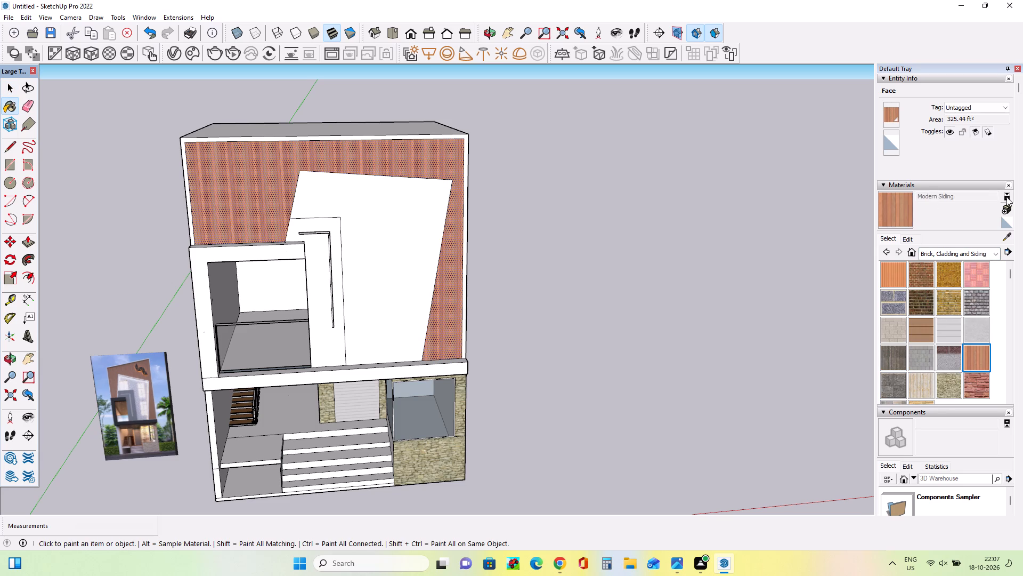
Create a darker material based on Modern Siding and paint the upper wood cladding with it.
{"action": "left_click", "coordinate": [1010, 211]}
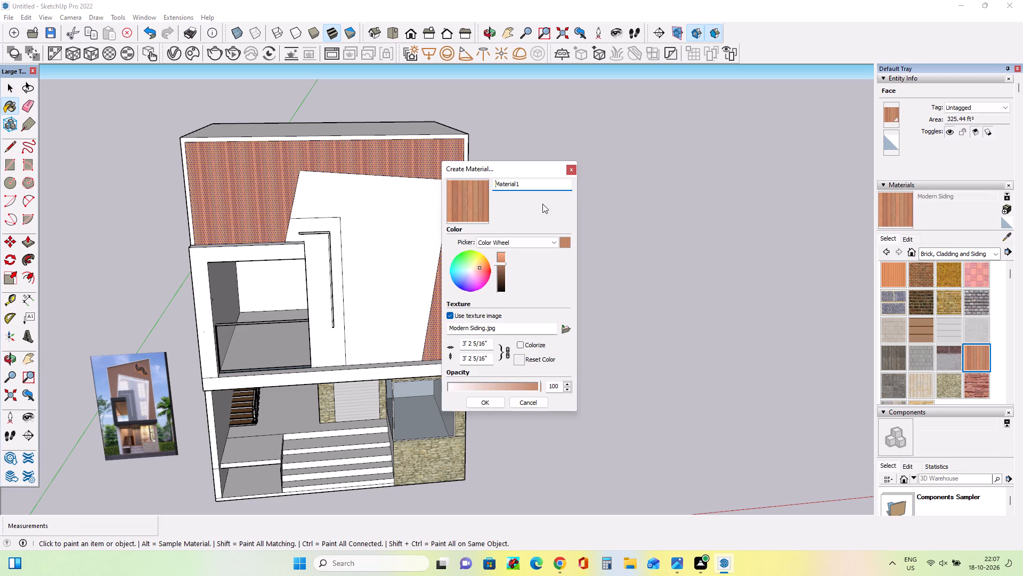
{"action": "left_click", "coordinate": [501, 268]}
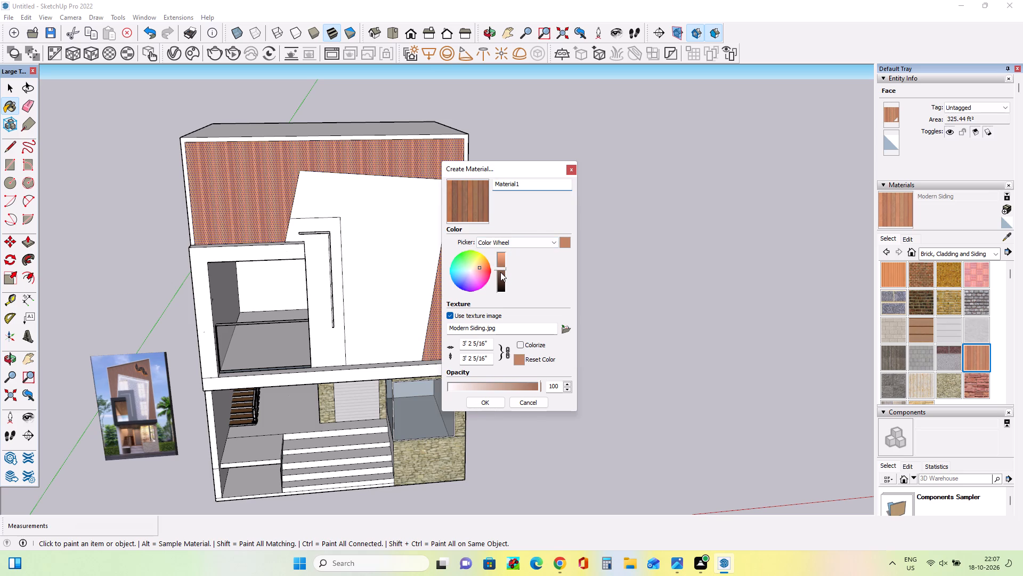
{"action": "left_click", "coordinate": [500, 272]}
{"action": "left_click", "coordinate": [503, 267]}
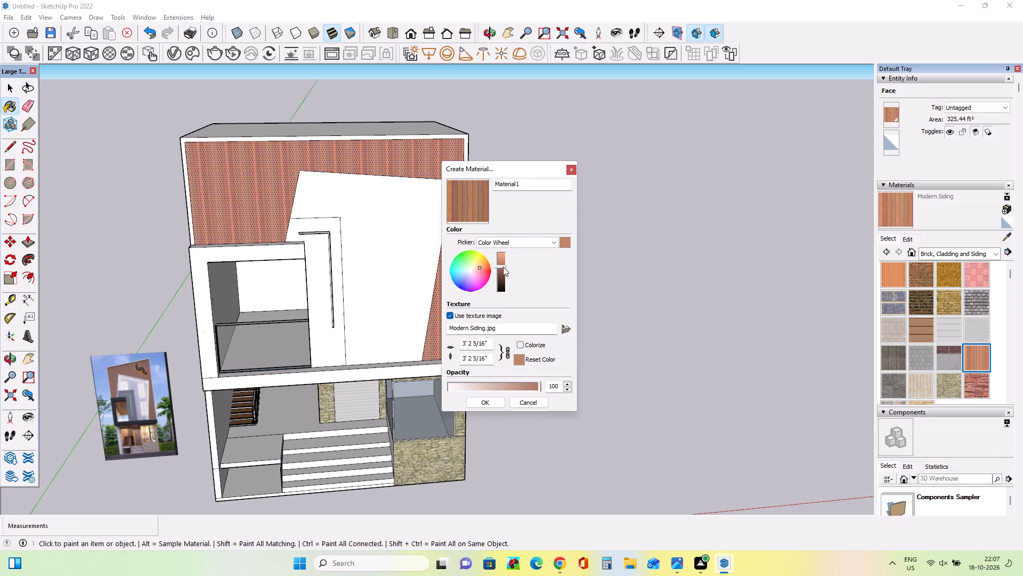
{"action": "left_click", "coordinate": [503, 268]}
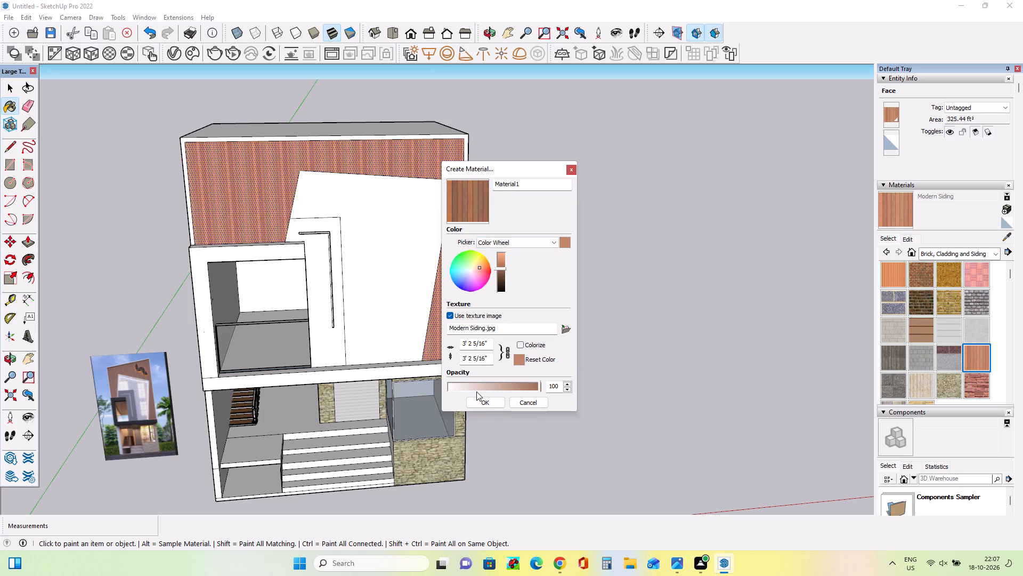
{"action": "left_click", "coordinate": [485, 402]}
{"action": "left_click", "coordinate": [456, 171]}
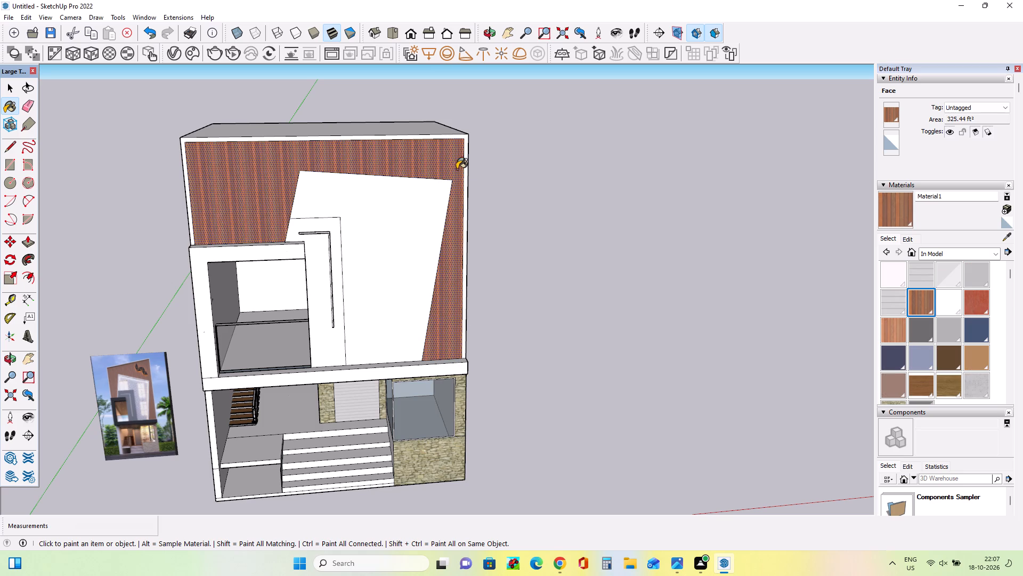
{"action": "left_click", "coordinate": [5, 82]}
{"action": "left_click", "coordinate": [109, 149]}
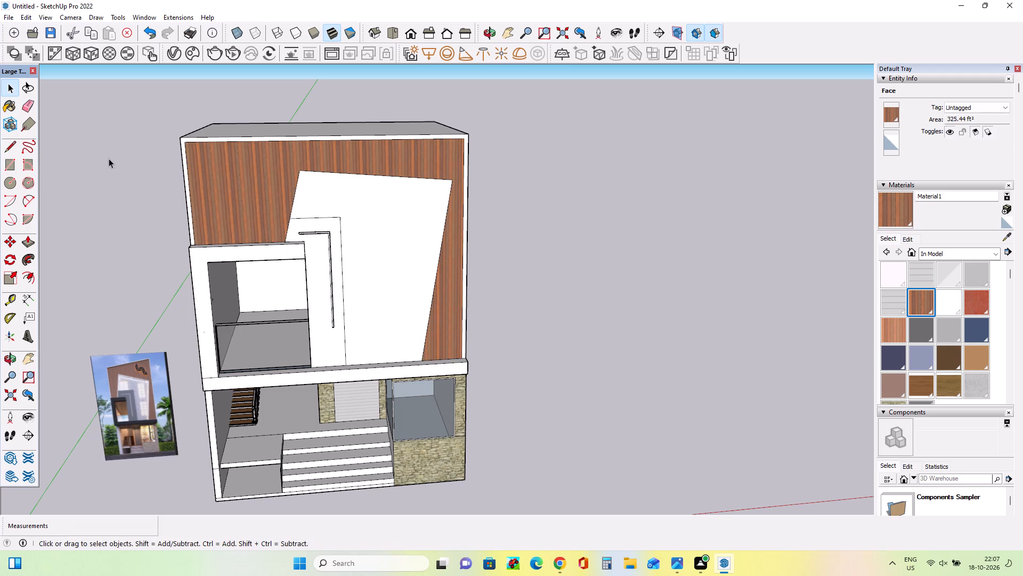
Paint the tall panel around the L-shaped strip beside the balcony with Niraj_Hair_Dark from the In Model materials.
{"action": "scroll", "coordinate": [132, 233], "scroll_direction": "up", "scroll_amount": 1}
{"action": "middle_click_drag", "start_coordinate": [132, 233], "coordinate": [143, 208]}
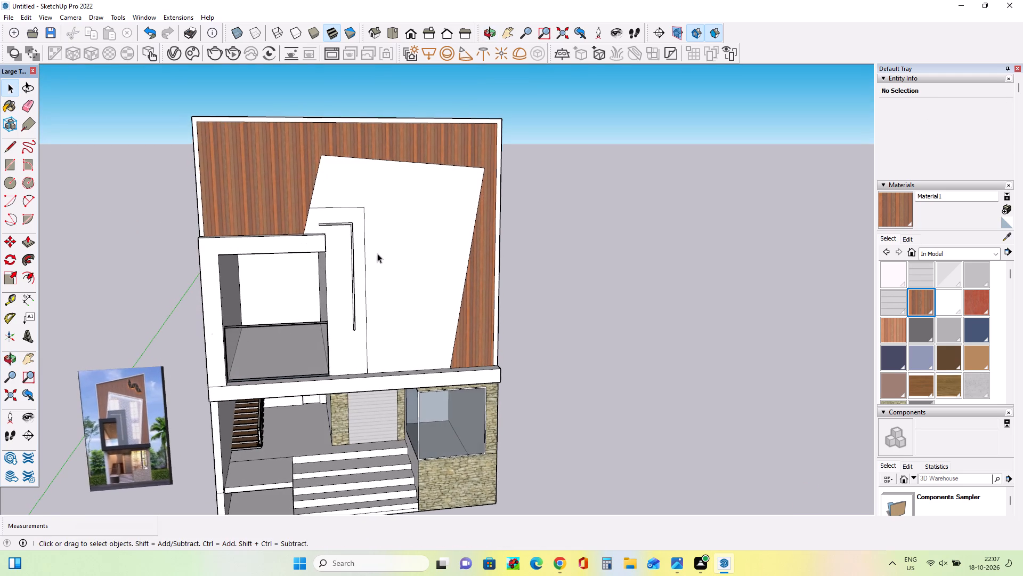
{"action": "scroll", "coordinate": [377, 253], "scroll_direction": "down", "scroll_amount": 3}
{"action": "middle_click_drag", "start_coordinate": [470, 302], "coordinate": [437, 310]}
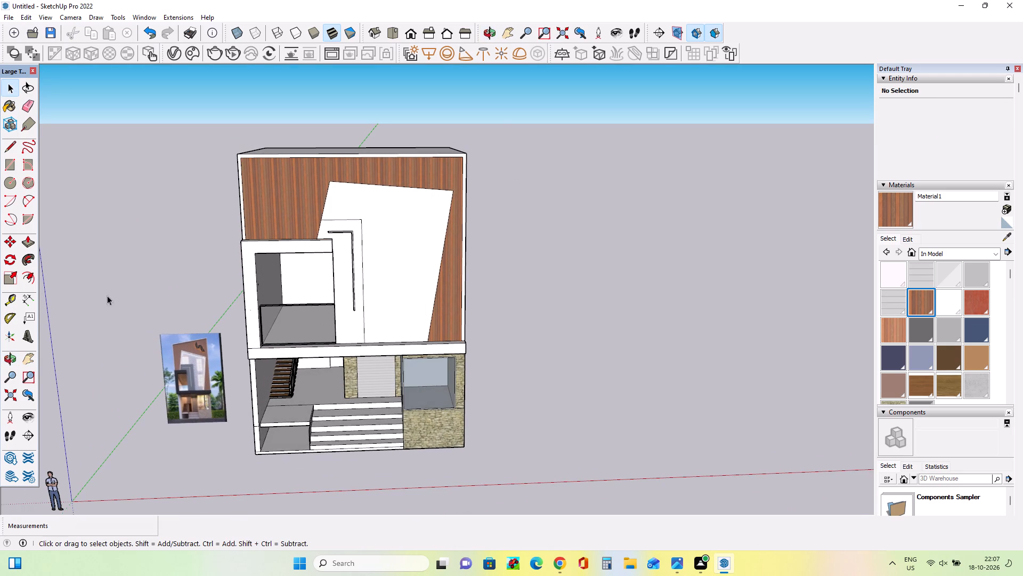
{"action": "scroll", "coordinate": [178, 390], "scroll_direction": "up", "scroll_amount": 13}
{"action": "scroll", "coordinate": [185, 388], "scroll_direction": "down", "scroll_amount": 1}
{"action": "scroll", "coordinate": [185, 388], "scroll_direction": "up", "scroll_amount": 5}
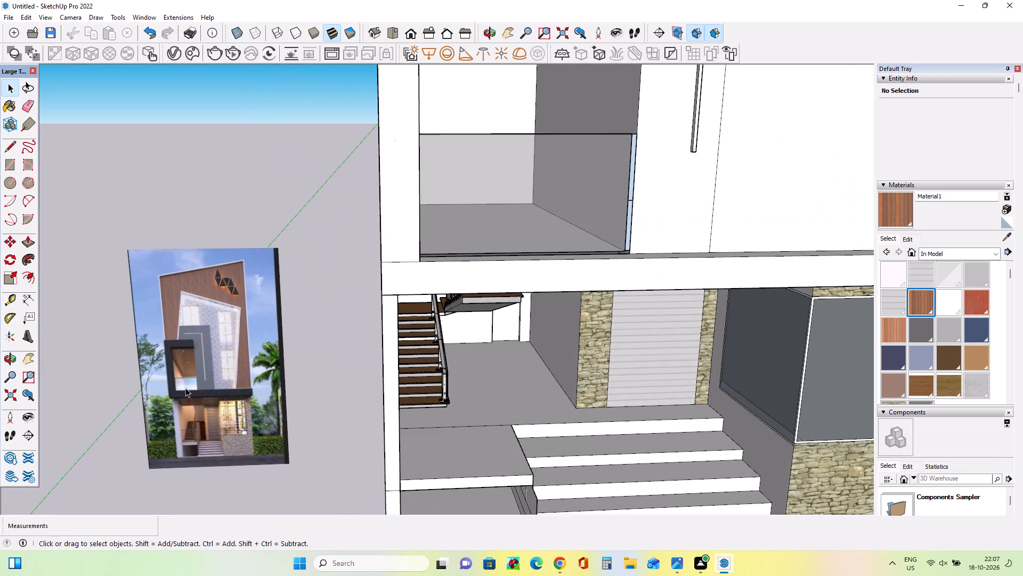
{"action": "scroll", "coordinate": [185, 388], "scroll_direction": "up", "scroll_amount": 5}
{"action": "scroll", "coordinate": [185, 388], "scroll_direction": "down", "scroll_amount": 17}
{"action": "left_click", "coordinate": [916, 327]}
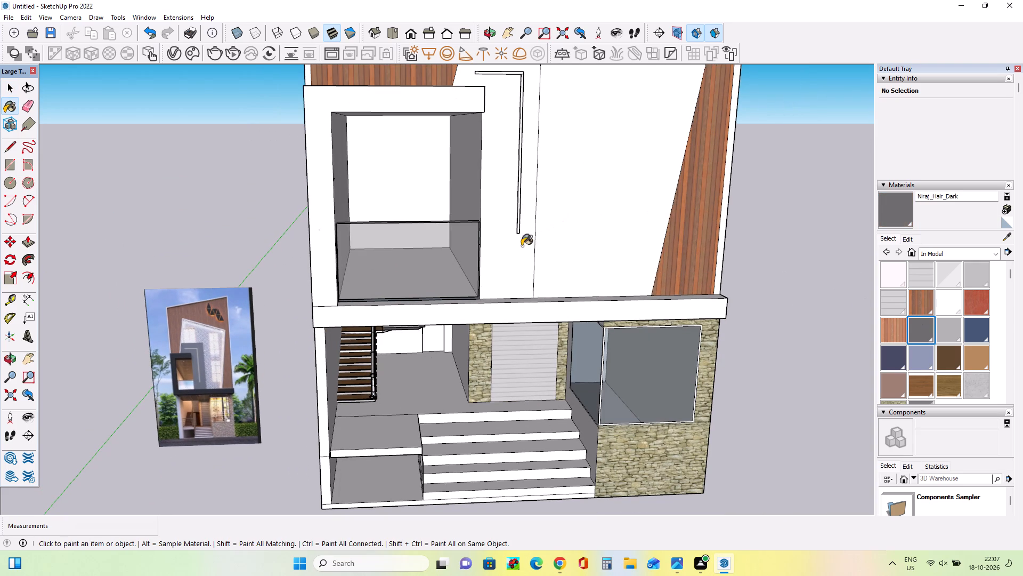
{"action": "left_click", "coordinate": [502, 257]}
Examine the reference image for the finish of the balcony frame and the slab below it.
{"action": "middle_click_drag", "start_coordinate": [504, 274], "coordinate": [484, 284]}
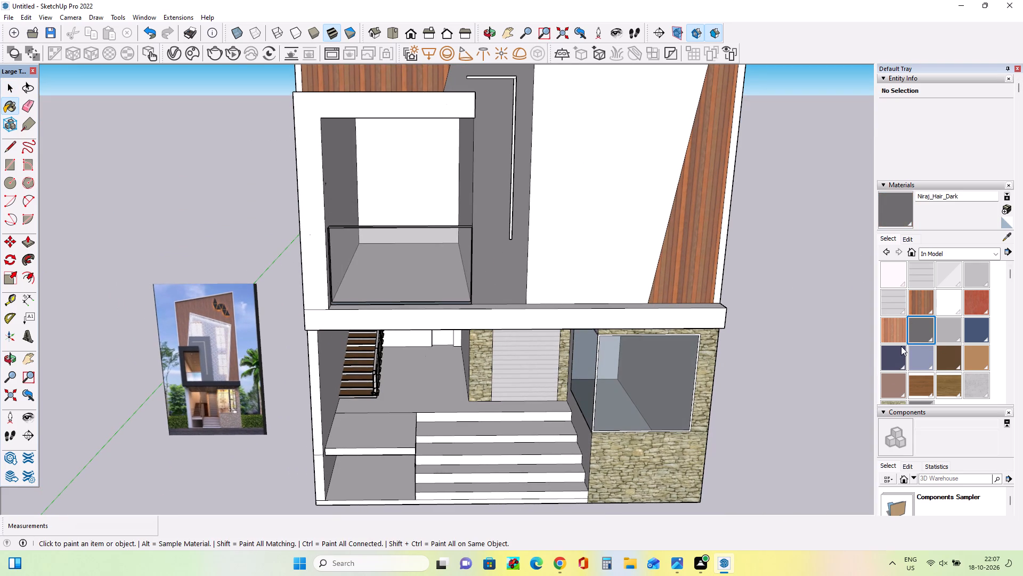
{"action": "scroll", "coordinate": [178, 394], "scroll_direction": "up", "scroll_amount": 15}
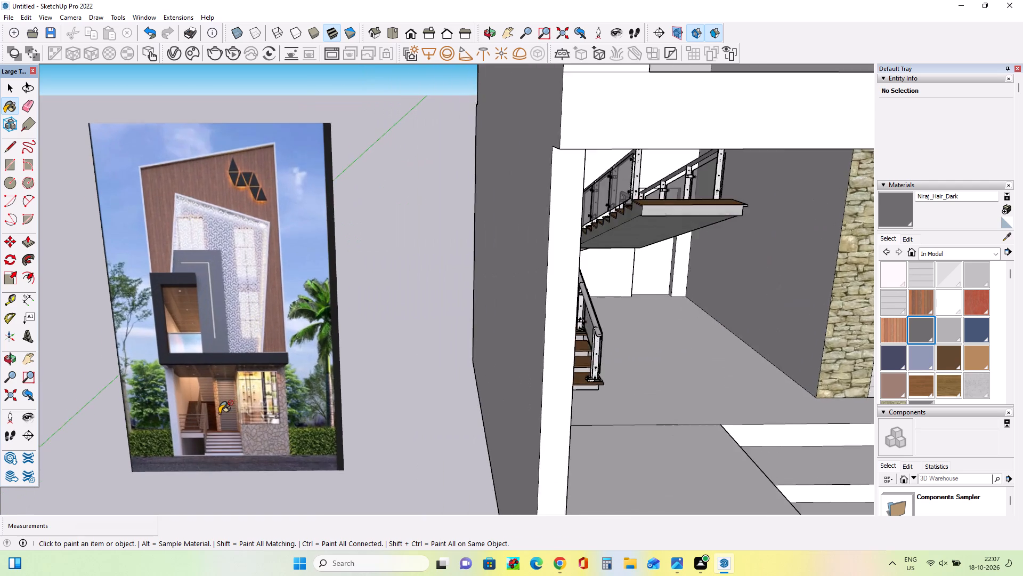
{"action": "scroll", "coordinate": [221, 413], "scroll_direction": "up", "scroll_amount": 5}
{"action": "scroll", "coordinate": [222, 413], "scroll_direction": "down", "scroll_amount": 2}
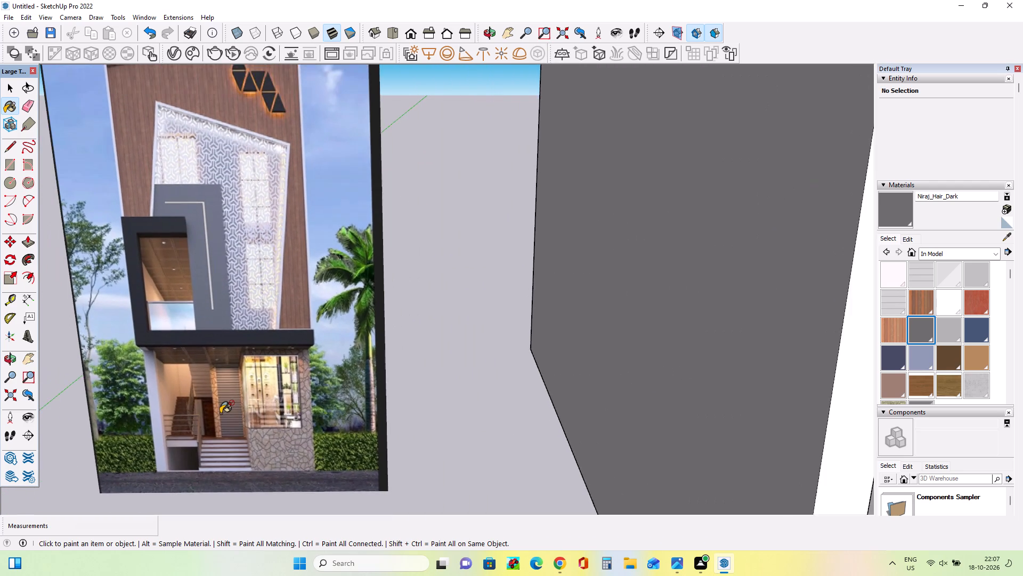
{"action": "scroll", "coordinate": [222, 413], "scroll_direction": "down", "scroll_amount": 3}
{"action": "scroll", "coordinate": [222, 413], "scroll_direction": "up", "scroll_amount": 1}
{"action": "scroll", "coordinate": [222, 413], "scroll_direction": "down", "scroll_amount": 19}
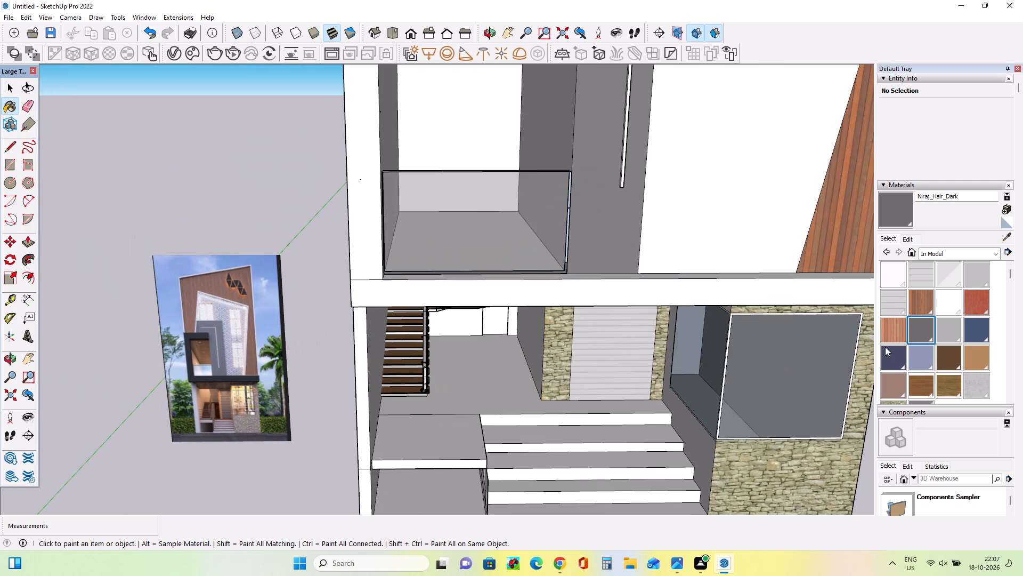
{"action": "scroll", "coordinate": [932, 347], "scroll_direction": "down", "scroll_amount": 3}
{"action": "scroll", "coordinate": [932, 347], "scroll_direction": "up", "scroll_amount": 2}
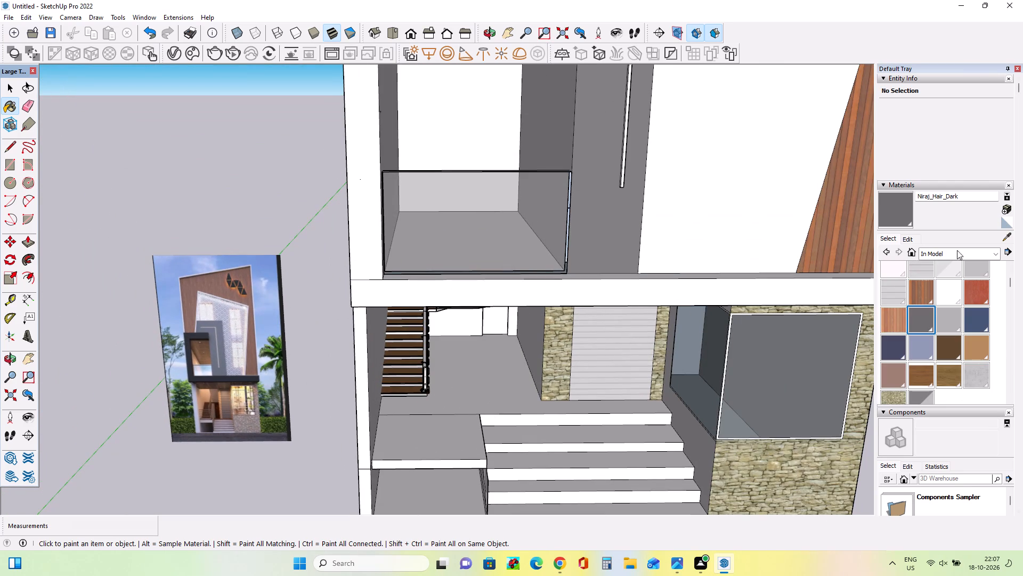
Paint the first-floor slab edge and the balcony frame with Asphalt New from the Asphalt and Concrete materials.
{"action": "left_click", "coordinate": [969, 250]}
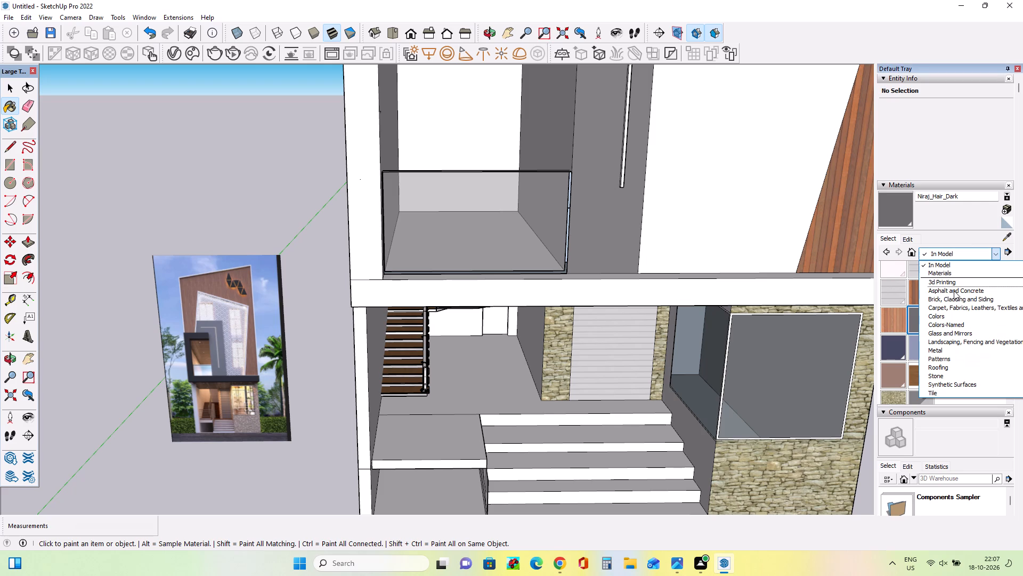
{"action": "left_click", "coordinate": [956, 298]}
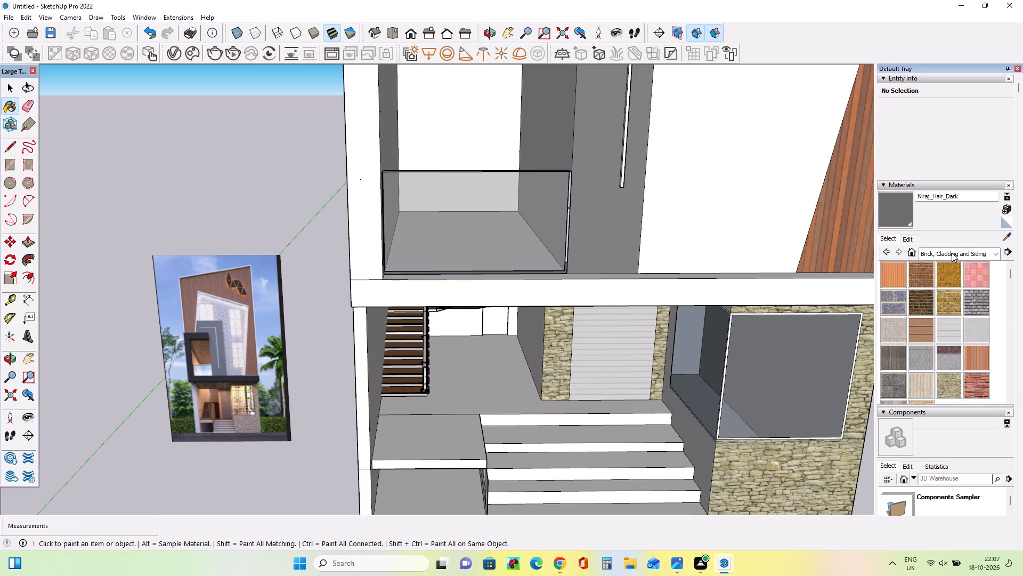
{"action": "left_click", "coordinate": [952, 253]}
{"action": "scroll", "coordinate": [949, 270], "scroll_direction": "up", "scroll_amount": 3}
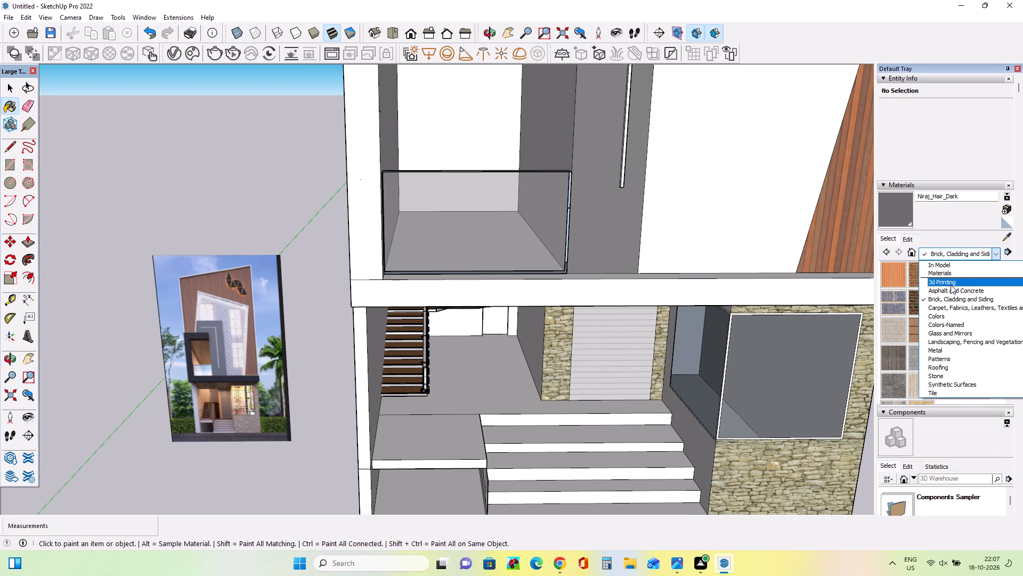
{"action": "left_click", "coordinate": [951, 287]}
{"action": "left_click", "coordinate": [899, 276]}
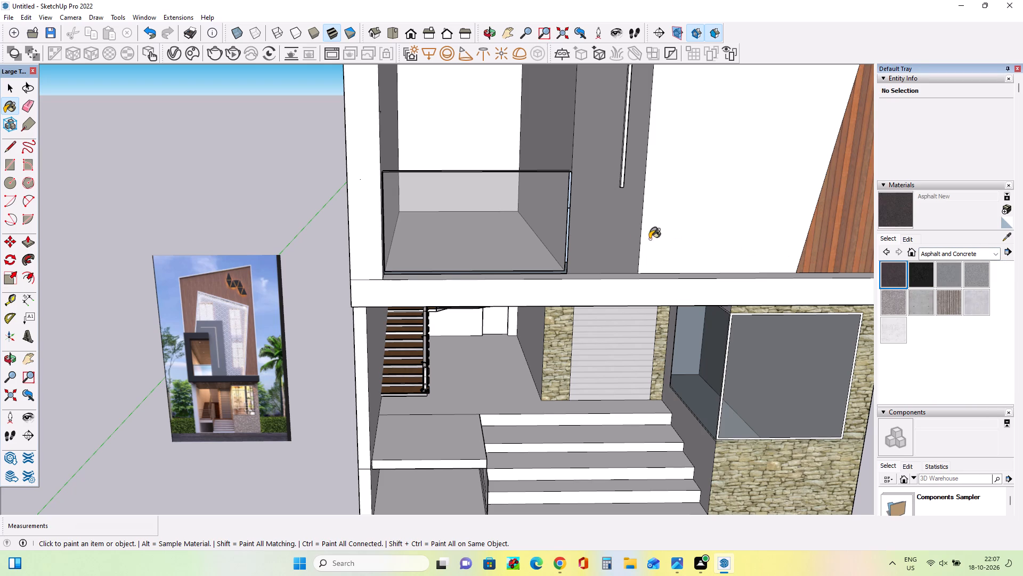
{"action": "left_click", "coordinate": [602, 292]}
{"action": "left_click", "coordinate": [591, 292]}
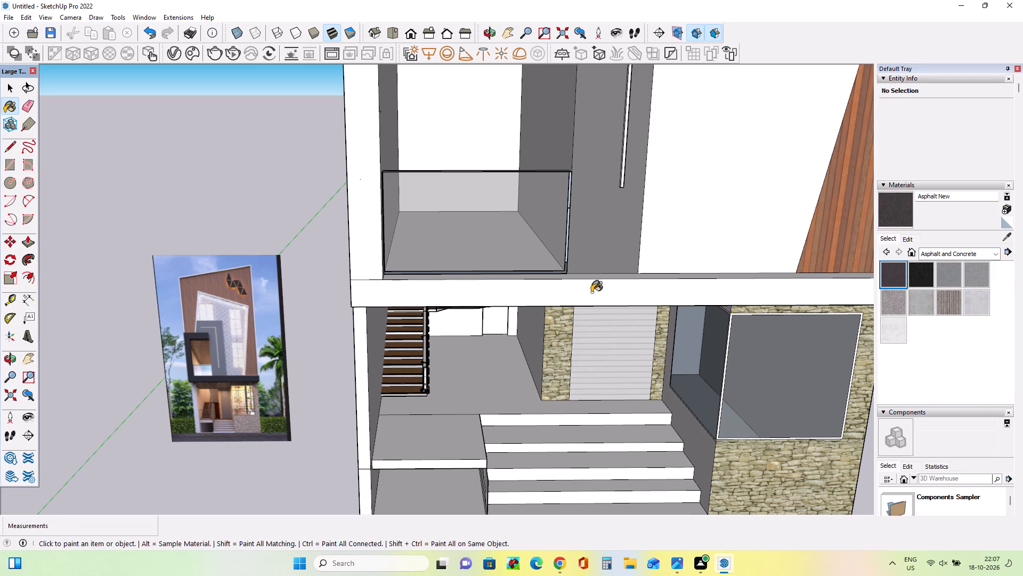
{"action": "left_click", "coordinate": [513, 288]}
{"action": "left_click", "coordinate": [363, 258]}
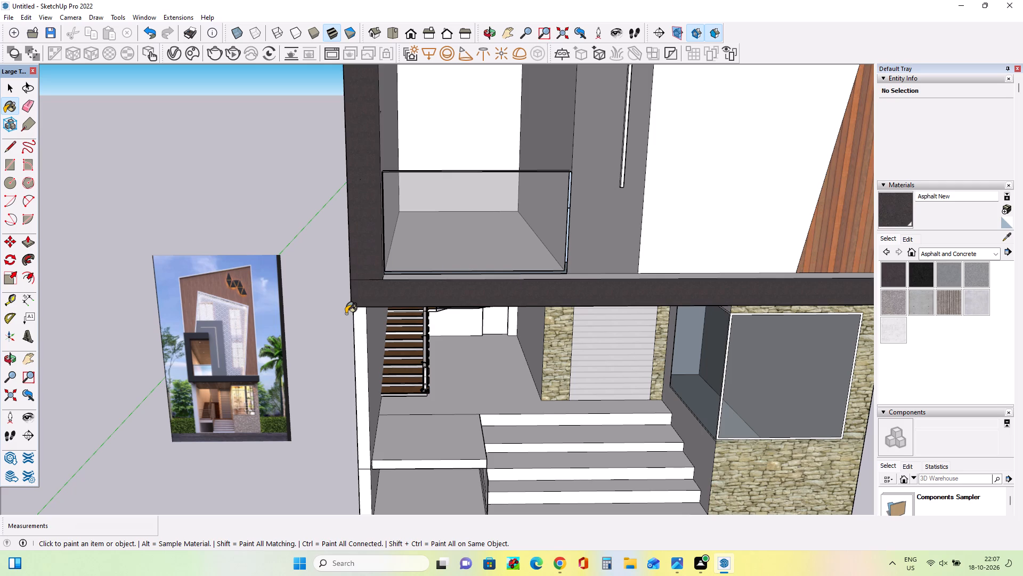
Review the whole front elevation and compare it with the reference image's balcony, grey panel and jali screen.
{"action": "scroll", "coordinate": [346, 314], "scroll_direction": "down", "scroll_amount": 13}
{"action": "scroll", "coordinate": [403, 321], "scroll_direction": "down", "scroll_amount": 4}
{"action": "middle_click_drag", "start_coordinate": [470, 342], "coordinate": [482, 290]}
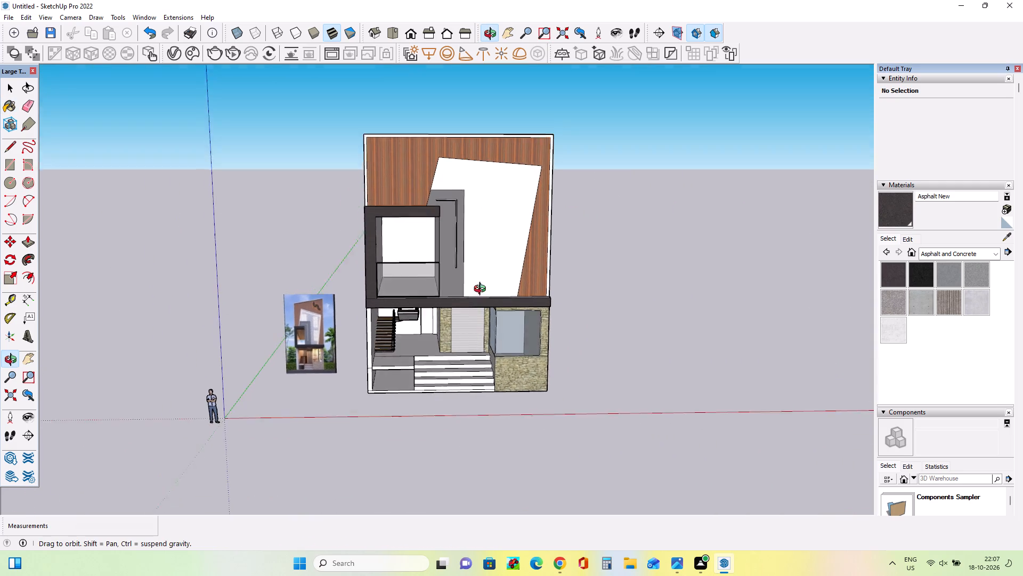
{"action": "middle_click_drag", "start_coordinate": [482, 290], "coordinate": [483, 289]}
{"action": "scroll", "coordinate": [458, 301], "scroll_direction": "up", "scroll_amount": 2}
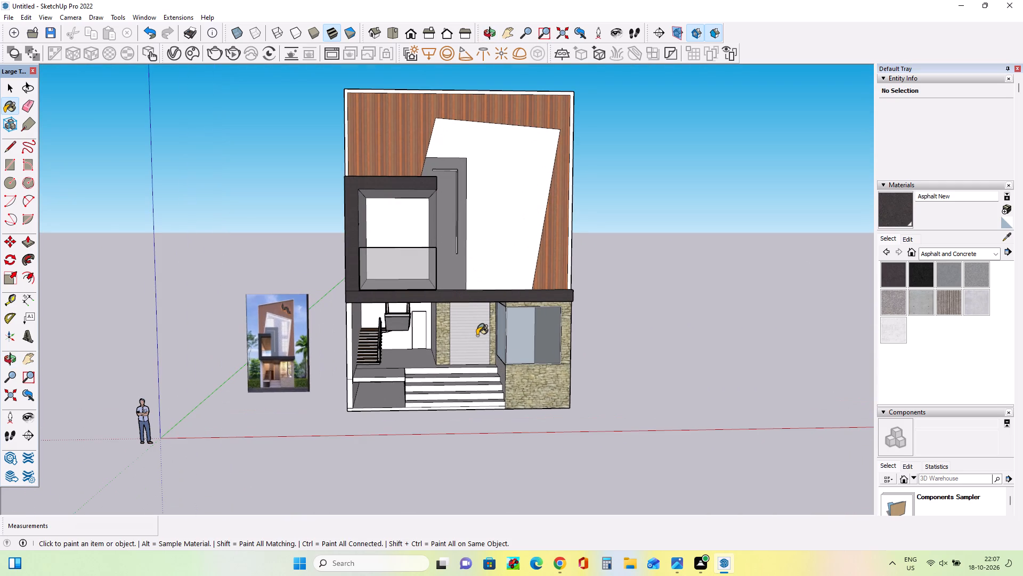
{"action": "scroll", "coordinate": [477, 335], "scroll_direction": "up", "scroll_amount": 1}
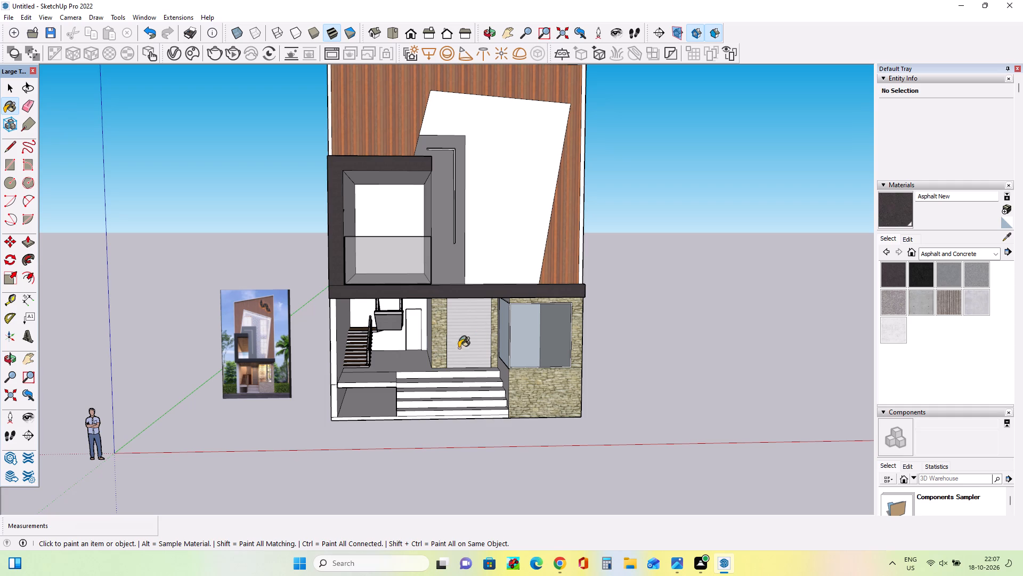
{"action": "middle_click_drag", "start_coordinate": [558, 403], "coordinate": [513, 410]}
{"action": "scroll", "coordinate": [513, 410], "scroll_direction": "down", "scroll_amount": 2}
{"action": "middle_click_drag", "start_coordinate": [513, 413], "coordinate": [525, 394]}
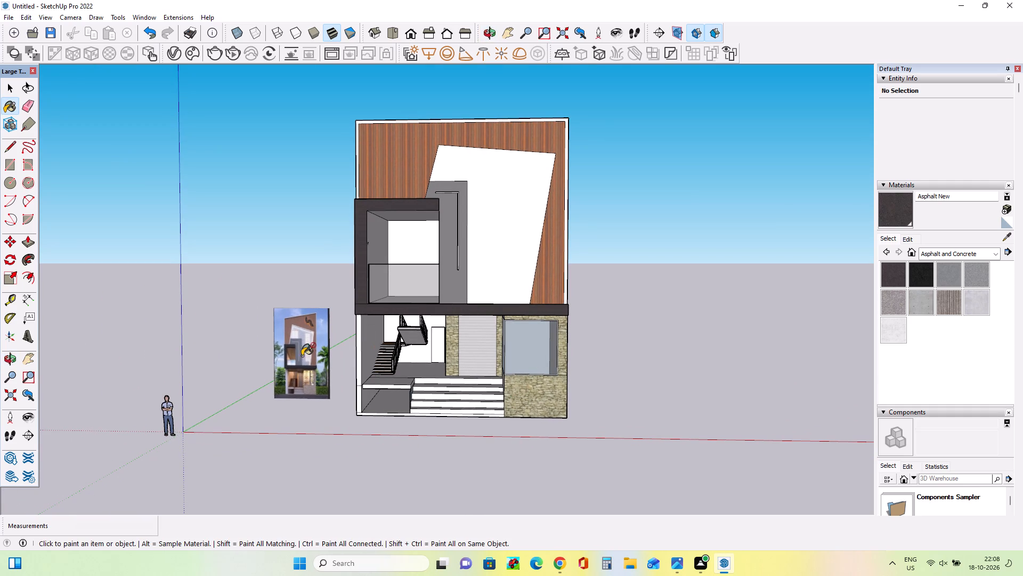
{"action": "scroll", "coordinate": [289, 356], "scroll_direction": "up", "scroll_amount": 20}
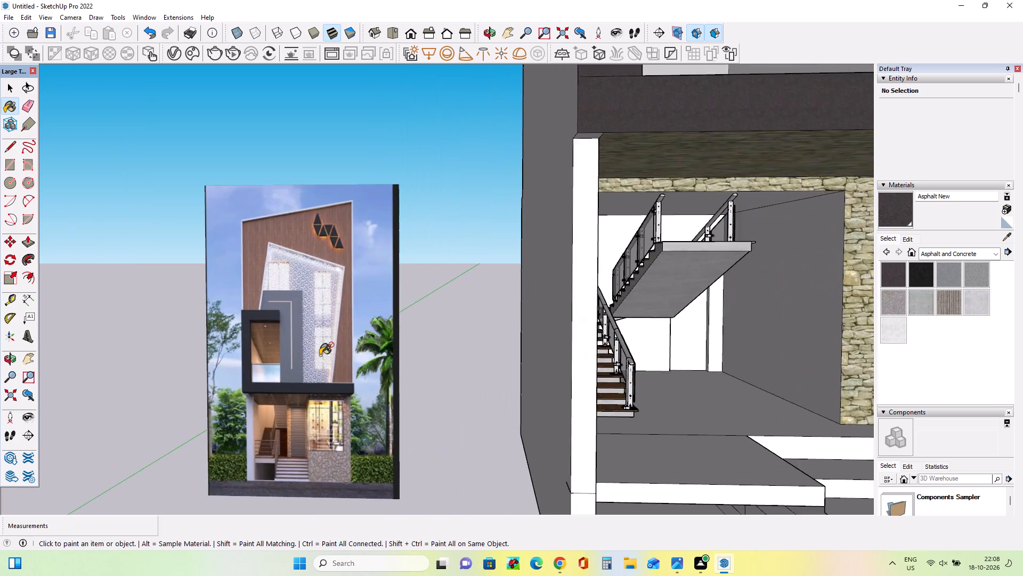
{"action": "scroll", "coordinate": [321, 355], "scroll_direction": "up", "scroll_amount": 18}
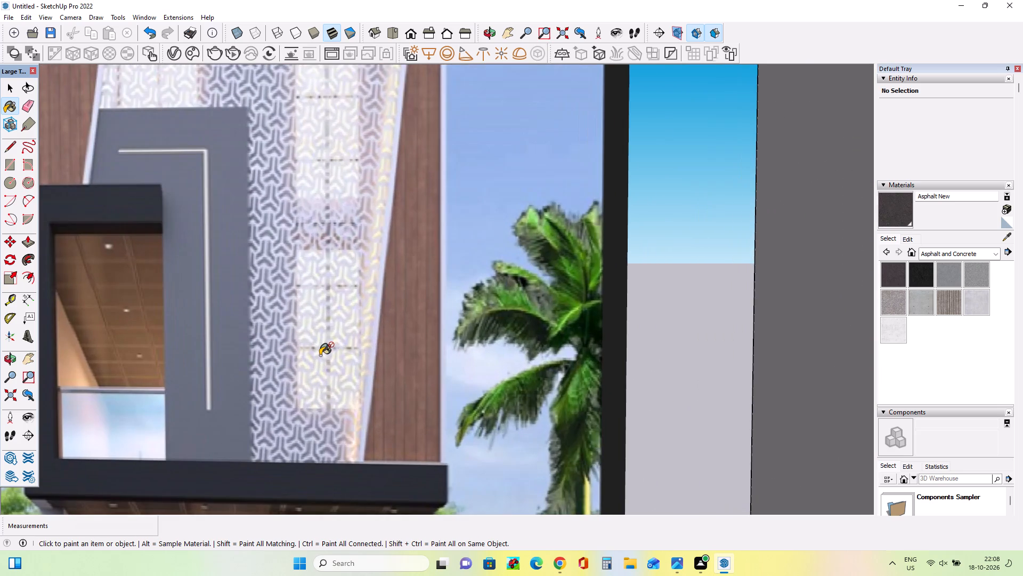
{"action": "scroll", "coordinate": [321, 355], "scroll_direction": "down", "scroll_amount": 4}
{"action": "scroll", "coordinate": [321, 355], "scroll_direction": "up", "scroll_amount": 1}
{"action": "scroll", "coordinate": [321, 355], "scroll_direction": "down", "scroll_amount": 20}
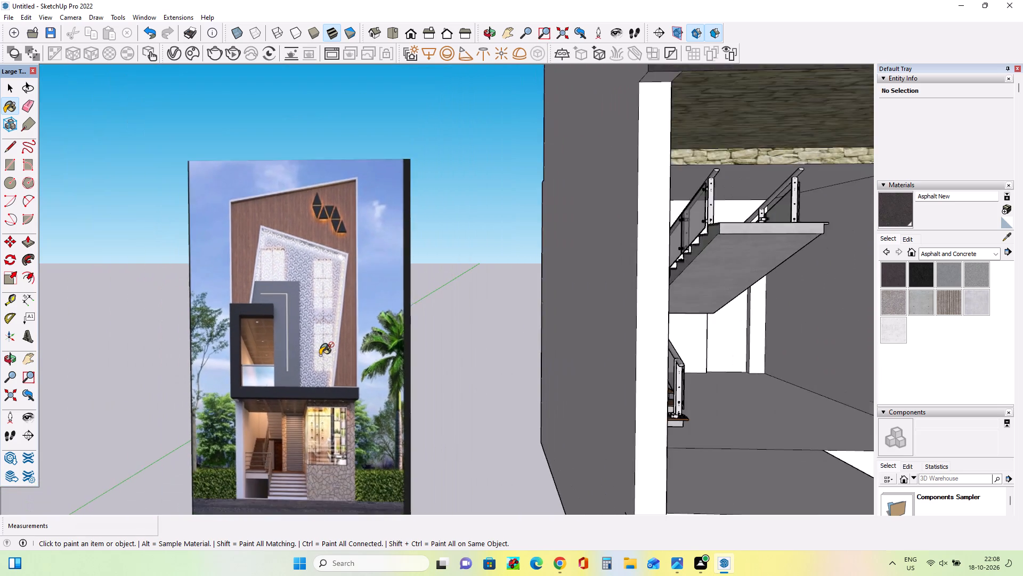
{"action": "scroll", "coordinate": [321, 355], "scroll_direction": "down", "scroll_amount": 13}
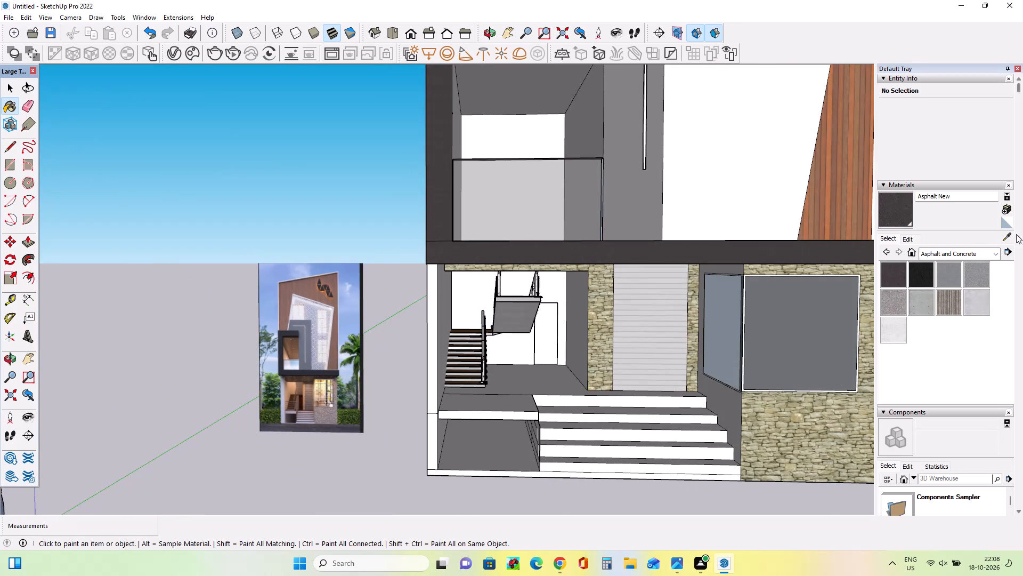
Paint the balcony ceiling with Wood Floor Parquet from the Wood materials.
{"action": "left_click", "coordinate": [961, 260]}
{"action": "left_click", "coordinate": [961, 254]}
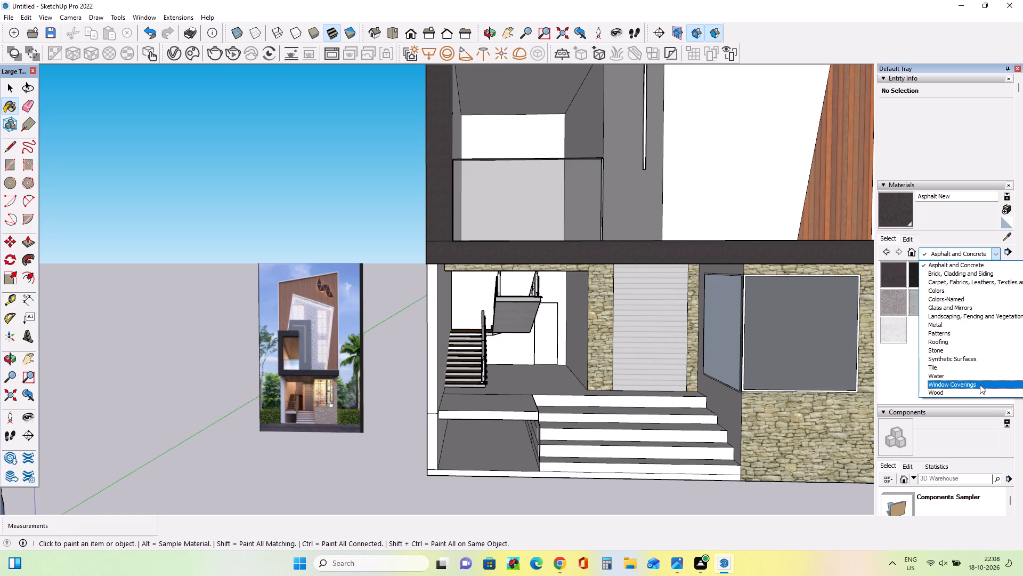
{"action": "left_click", "coordinate": [980, 394]}
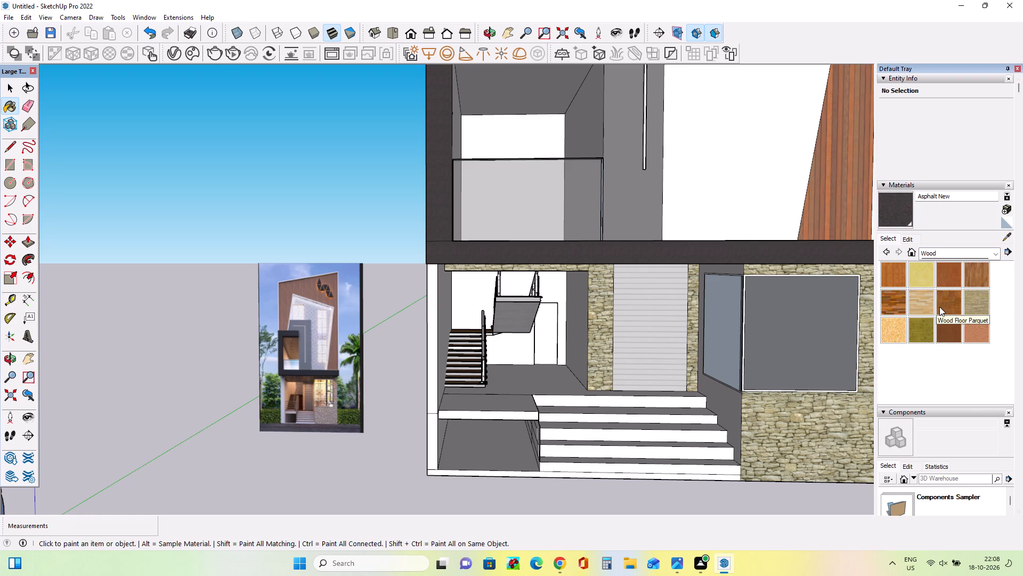
{"action": "left_click", "coordinate": [940, 305]}
{"action": "middle_click_drag", "start_coordinate": [651, 343], "coordinate": [639, 270]}
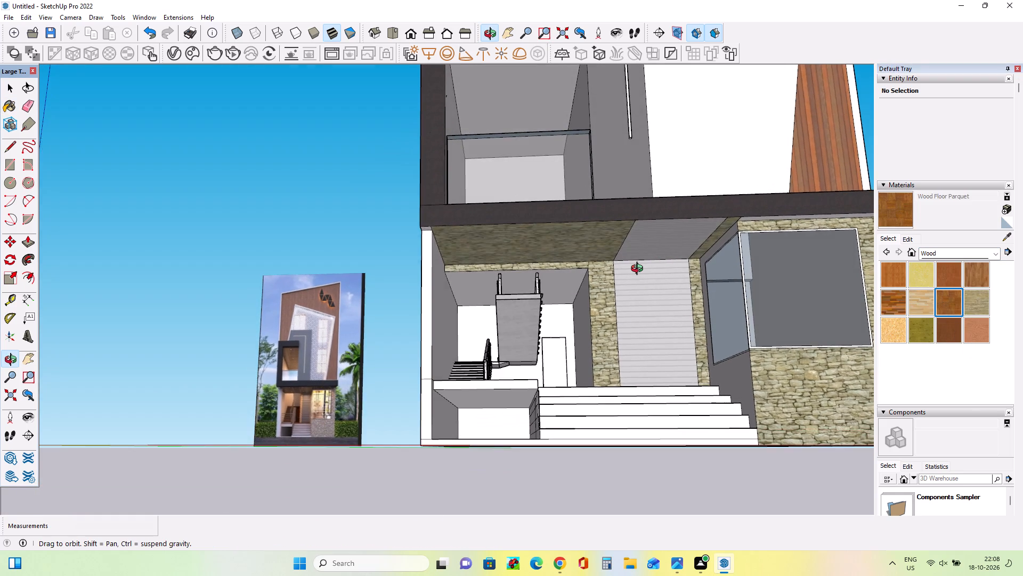
{"action": "middle_click_drag", "start_coordinate": [639, 270], "coordinate": [622, 339]}
{"action": "left_click", "coordinate": [542, 78]}
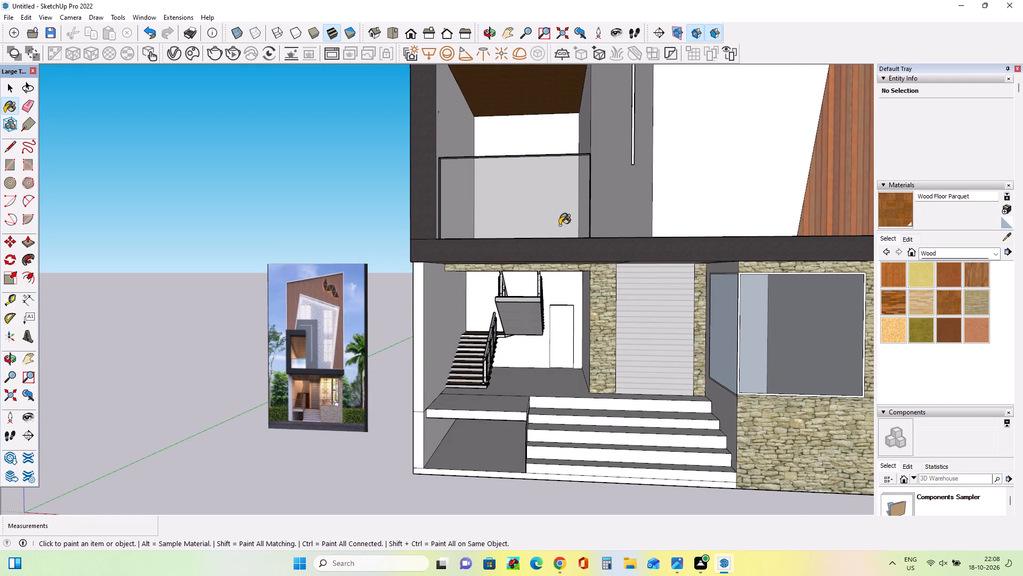
Inspect the painted facade from several angles and compare the full elevation with the reference image.
{"action": "scroll", "coordinate": [559, 225], "scroll_direction": "down", "scroll_amount": 3}
{"action": "middle_click_drag", "start_coordinate": [619, 266], "coordinate": [651, 249]}
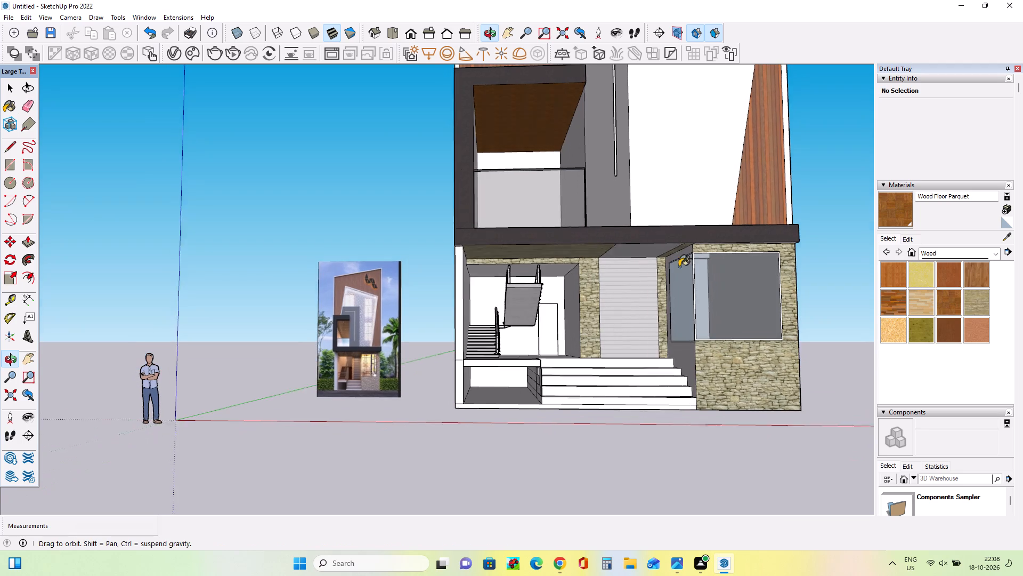
{"action": "middle_click_drag", "start_coordinate": [460, 338], "coordinate": [424, 359]}
{"action": "middle_click_drag", "start_coordinate": [498, 410], "coordinate": [505, 415]}
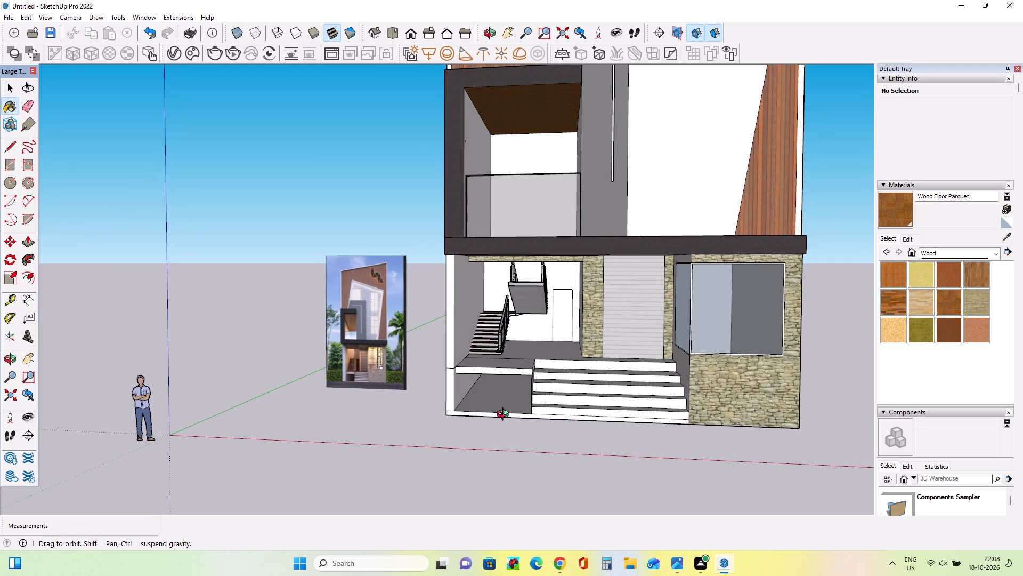
{"action": "middle_click_drag", "start_coordinate": [505, 415], "coordinate": [534, 411]}
{"action": "middle_click_drag", "start_coordinate": [517, 362], "coordinate": [511, 364]}
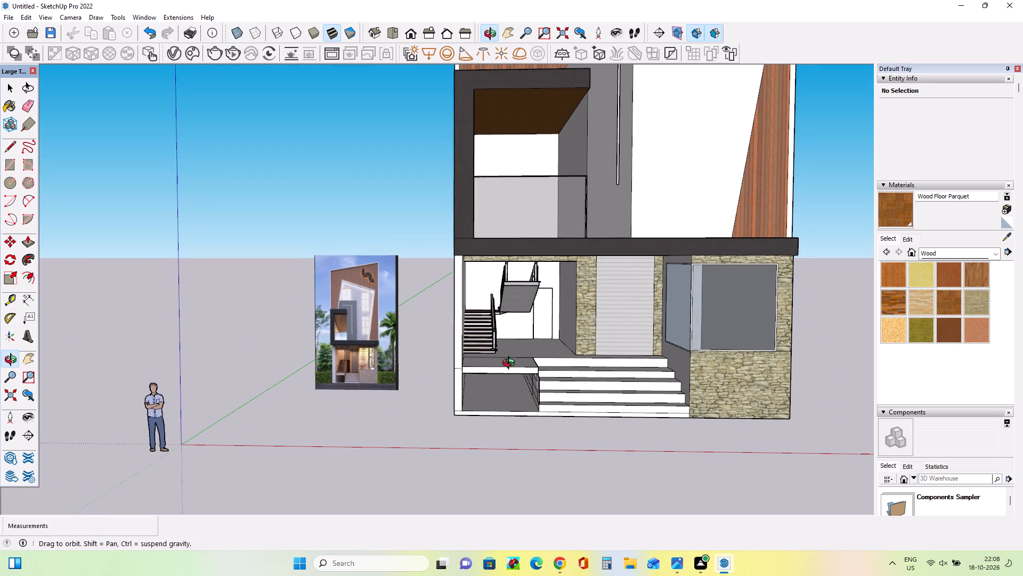
{"action": "middle_click_drag", "start_coordinate": [511, 364], "coordinate": [508, 365]}
{"action": "left_click", "coordinate": [31, 355]}
{"action": "left_click_drag", "start_coordinate": [258, 313], "coordinate": [195, 401]}
{"action": "scroll", "coordinate": [197, 398], "scroll_direction": "down", "scroll_amount": 2}
{"action": "scroll", "coordinate": [254, 389], "scroll_direction": "down", "scroll_amount": 3}
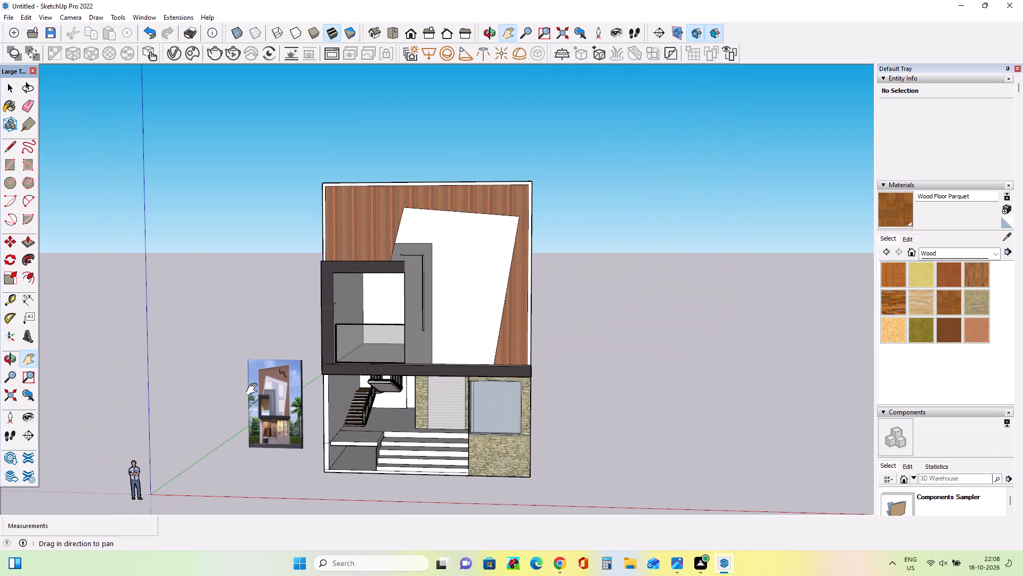
{"action": "scroll", "coordinate": [953, 300], "scroll_direction": "up", "scroll_amount": 2}
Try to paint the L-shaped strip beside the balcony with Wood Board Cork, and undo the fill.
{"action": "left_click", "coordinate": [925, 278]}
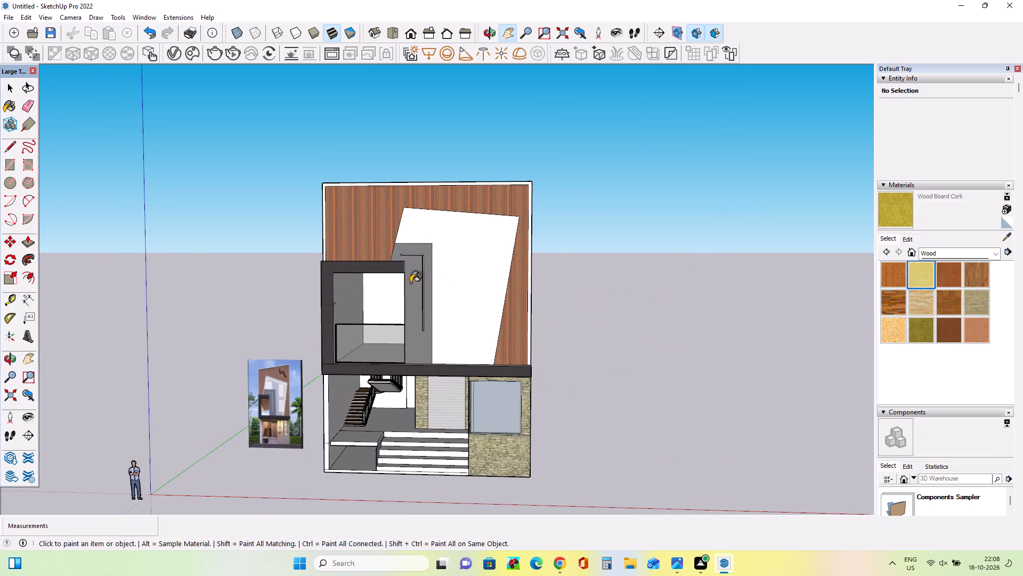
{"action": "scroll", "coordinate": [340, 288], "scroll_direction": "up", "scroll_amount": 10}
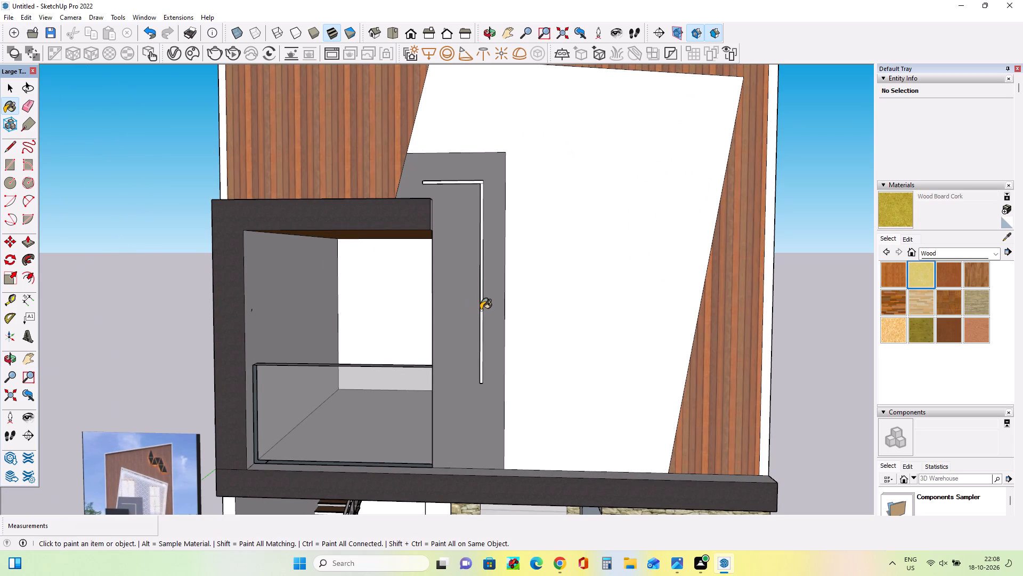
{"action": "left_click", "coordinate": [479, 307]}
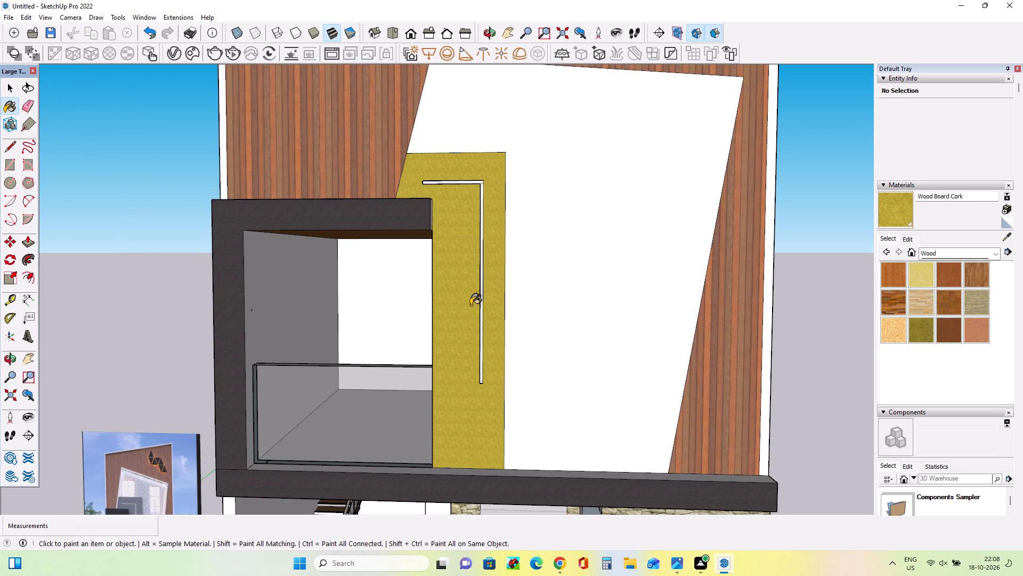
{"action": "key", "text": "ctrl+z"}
Paint the L-shaped strip on the grey panel beside the balcony with Wood OSB from the Wood materials.
{"action": "scroll", "coordinate": [494, 324], "scroll_direction": "up", "scroll_amount": 3}
{"action": "scroll", "coordinate": [437, 307], "scroll_direction": "up", "scroll_amount": 3}
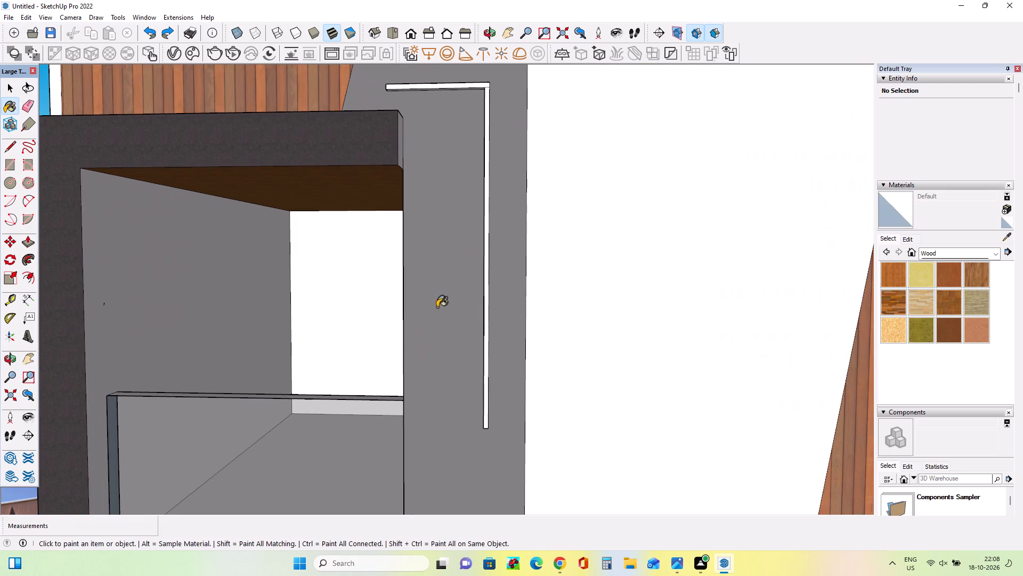
{"action": "left_click", "coordinate": [491, 306]}
{"action": "left_click", "coordinate": [490, 306]}
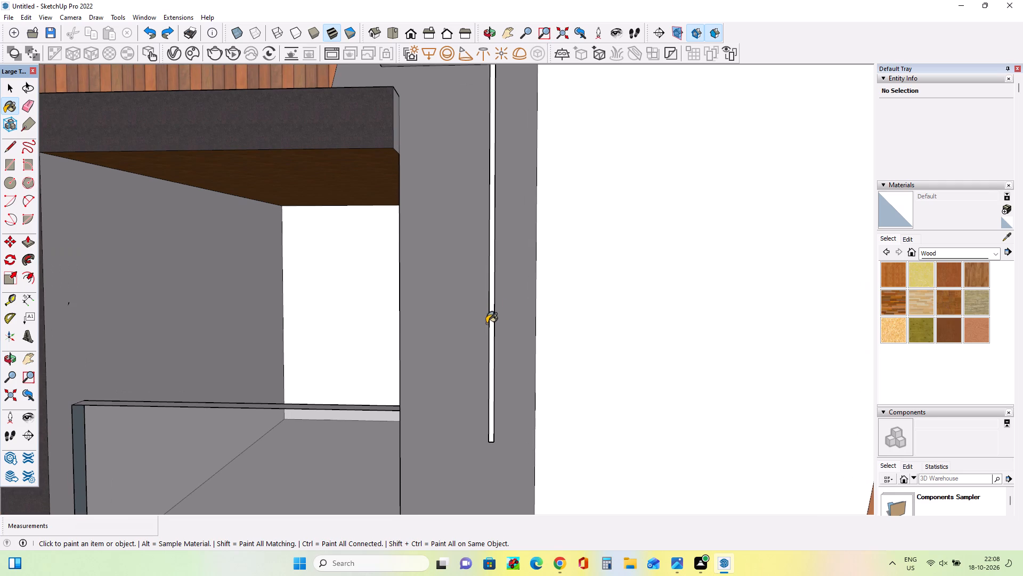
{"action": "scroll", "coordinate": [492, 334], "scroll_direction": "up", "scroll_amount": 6}
{"action": "left_click", "coordinate": [492, 319]}
{"action": "triple_click", "coordinate": [492, 319]}
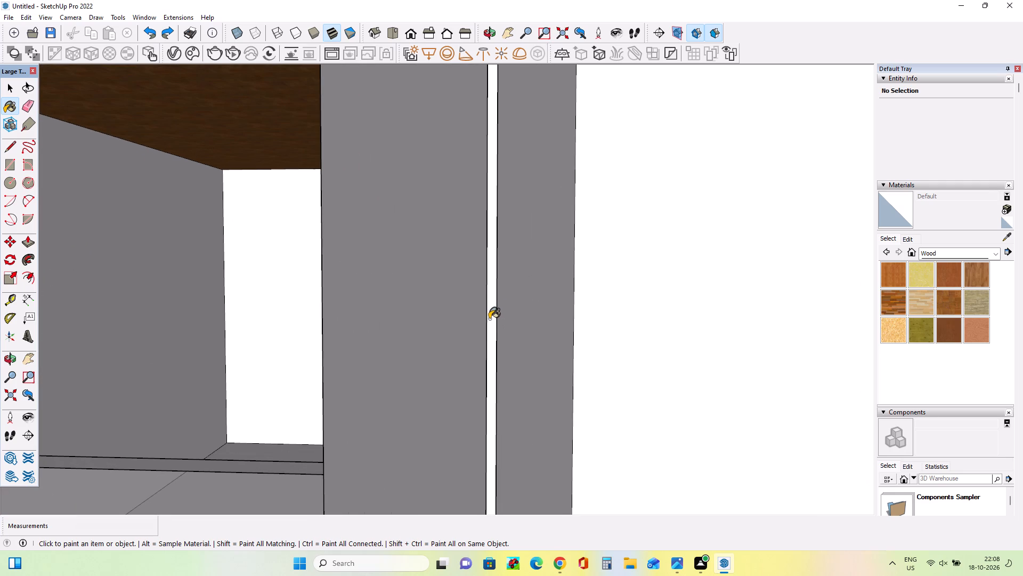
{"action": "left_click", "coordinate": [489, 320]}
{"action": "left_click", "coordinate": [882, 335]}
{"action": "double_click", "coordinate": [490, 358]}
{"action": "scroll", "coordinate": [491, 346], "scroll_direction": "down", "scroll_amount": 3}
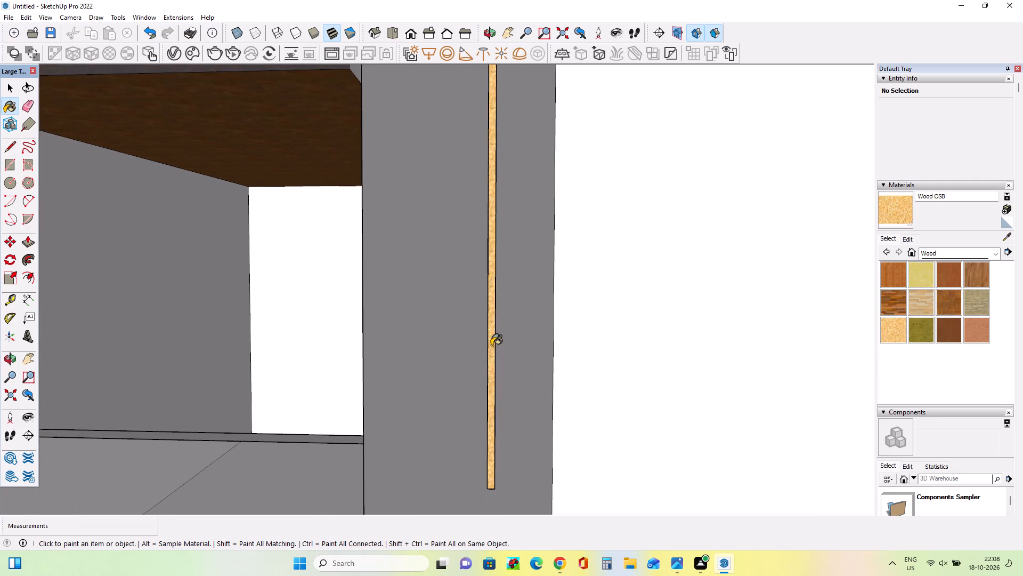
Paint the horizontal arm of the L-shaped strip beside the balcony with Wood OSB.
{"action": "scroll", "coordinate": [491, 346], "scroll_direction": "down", "scroll_amount": 9}
{"action": "scroll", "coordinate": [482, 187], "scroll_direction": "up", "scroll_amount": 7}
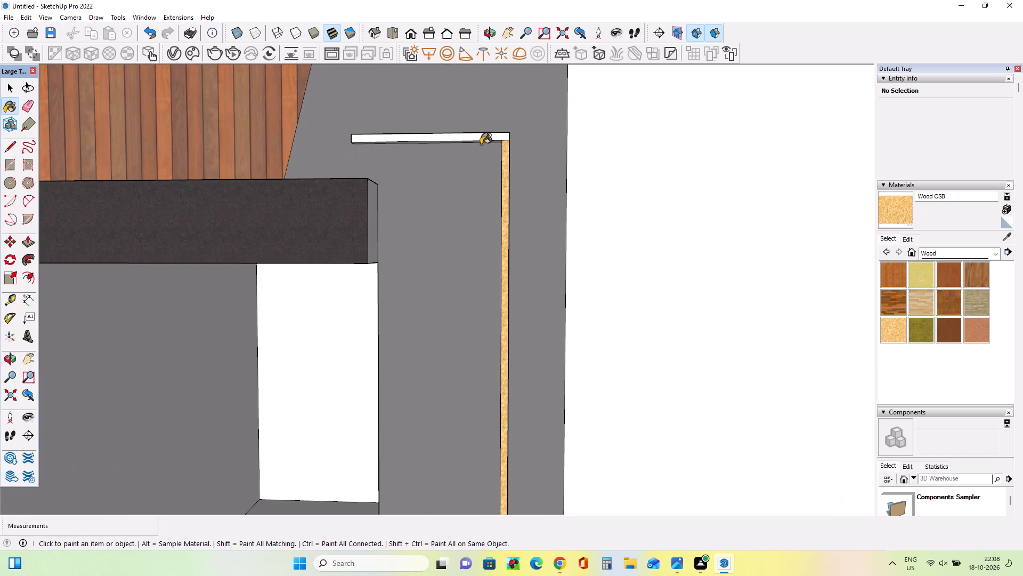
{"action": "left_click", "coordinate": [484, 137]}
Paint the ground-floor door beside the staircase with Wood Floor Parquet from the Wood materials.
{"action": "scroll", "coordinate": [501, 184], "scroll_direction": "down", "scroll_amount": 16}
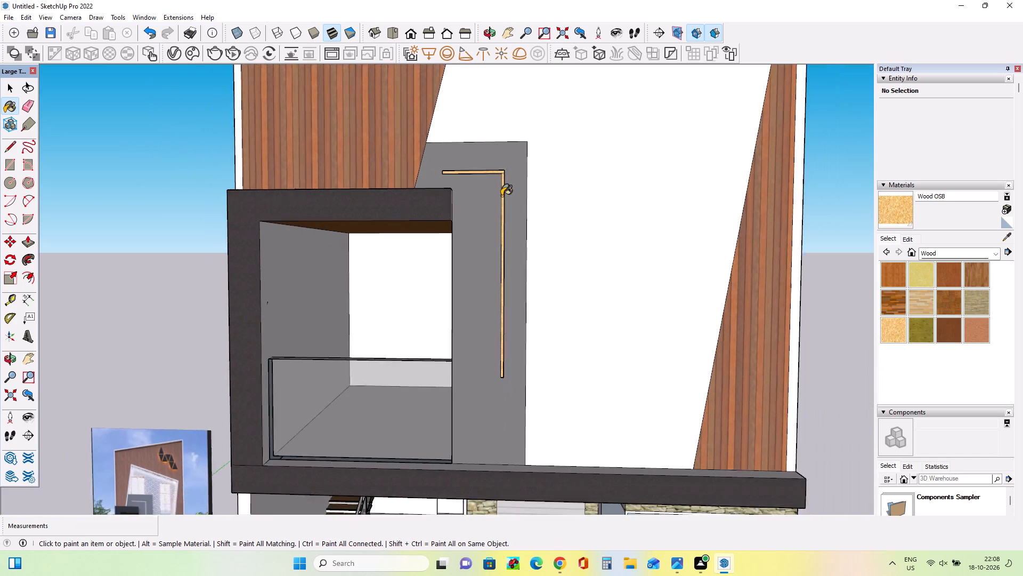
{"action": "scroll", "coordinate": [501, 196], "scroll_direction": "down", "scroll_amount": 8}
{"action": "middle_click_drag", "start_coordinate": [519, 242], "coordinate": [543, 240]}
{"action": "scroll", "coordinate": [542, 240], "scroll_direction": "down", "scroll_amount": 2}
{"action": "middle_click_drag", "start_coordinate": [588, 285], "coordinate": [549, 280]}
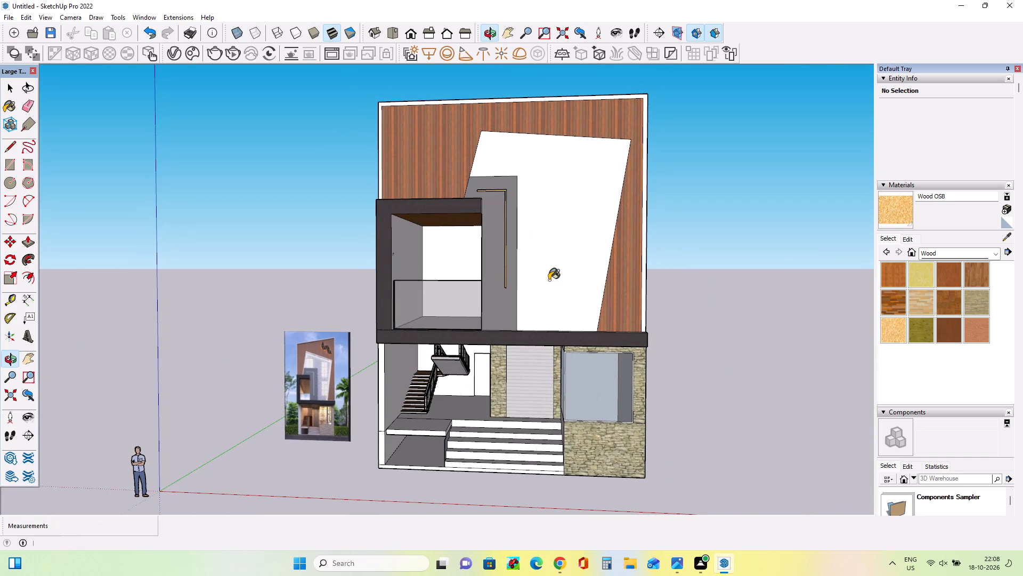
{"action": "scroll", "coordinate": [549, 280], "scroll_direction": "up", "scroll_amount": 1}
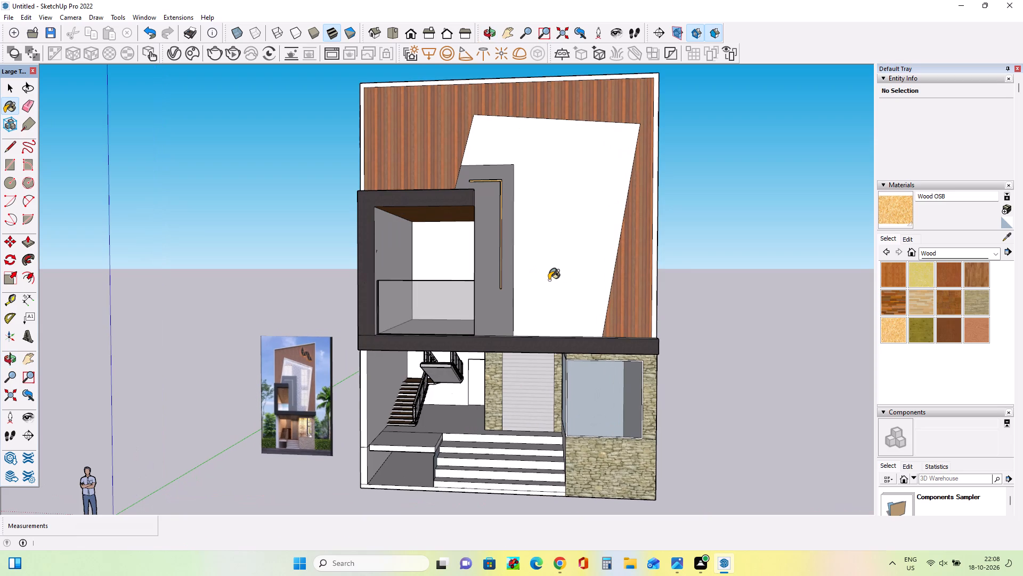
{"action": "middle_click_drag", "start_coordinate": [427, 264], "coordinate": [446, 223]}
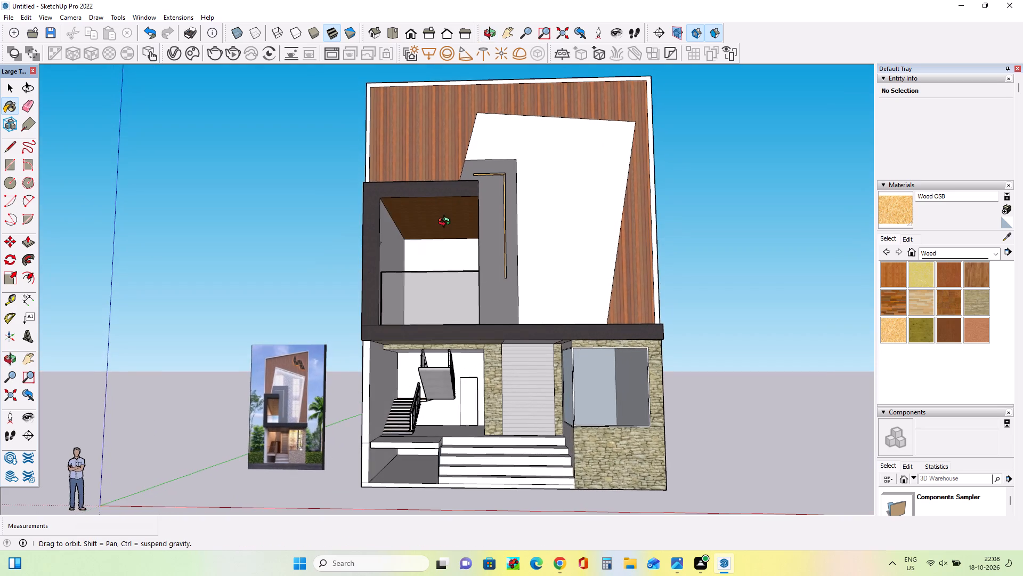
{"action": "middle_click_drag", "start_coordinate": [446, 223], "coordinate": [441, 228]}
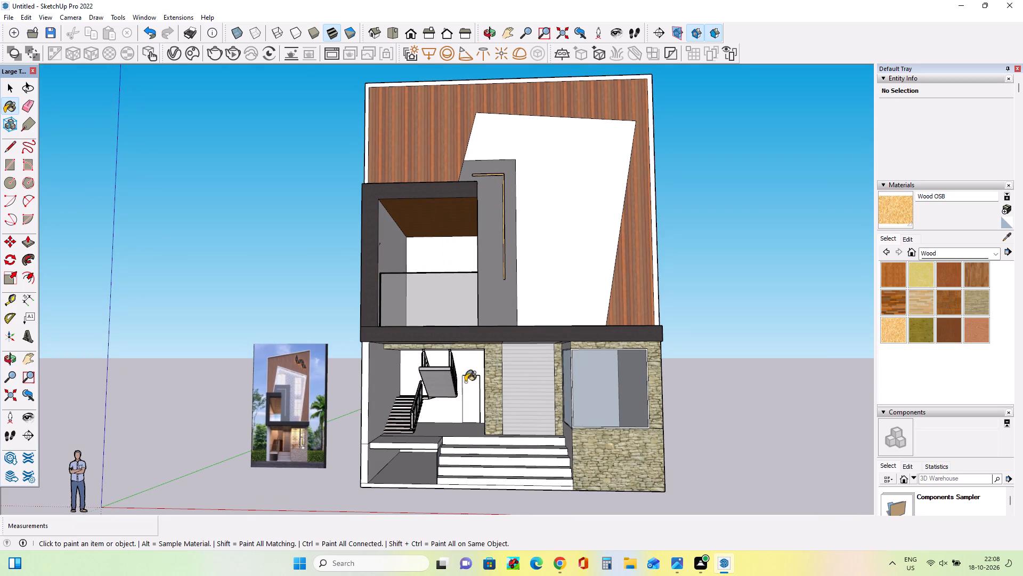
{"action": "left_click", "coordinate": [944, 299]}
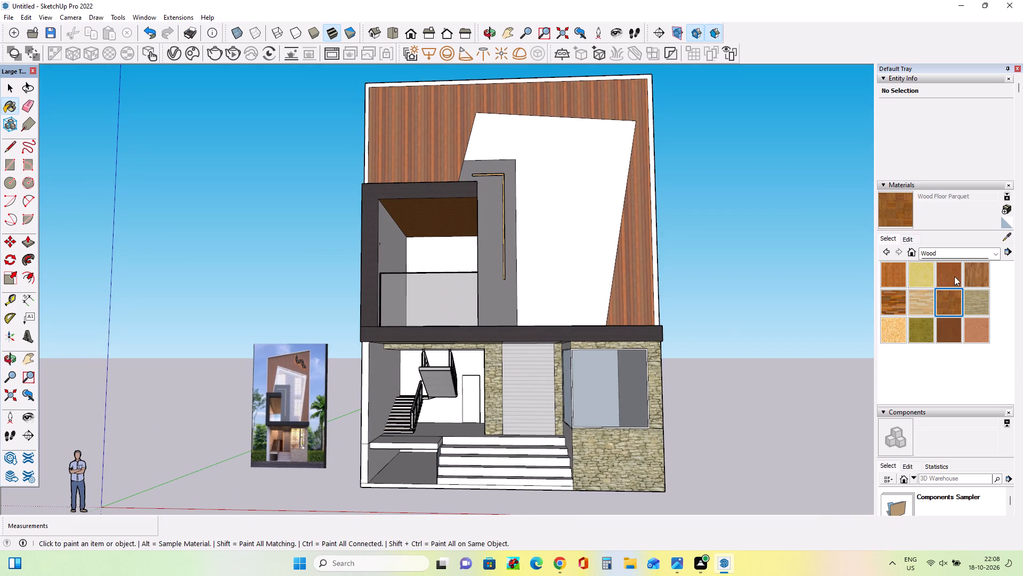
{"action": "left_click", "coordinate": [471, 395]}
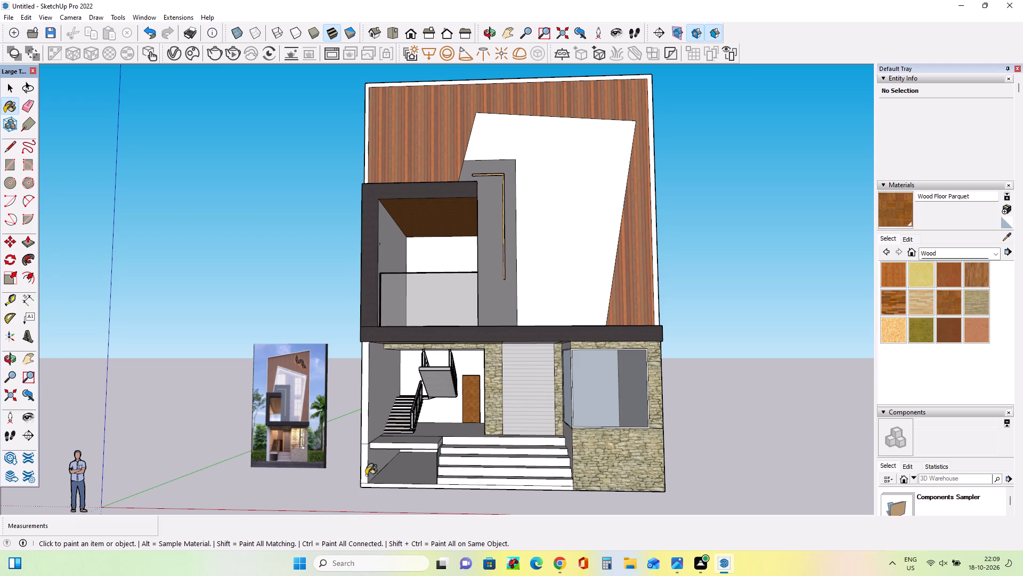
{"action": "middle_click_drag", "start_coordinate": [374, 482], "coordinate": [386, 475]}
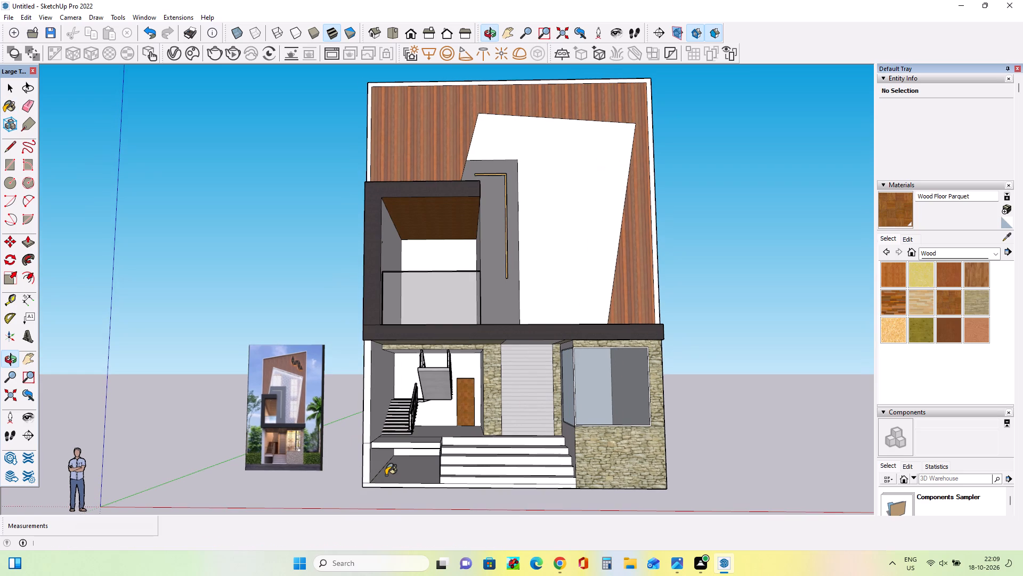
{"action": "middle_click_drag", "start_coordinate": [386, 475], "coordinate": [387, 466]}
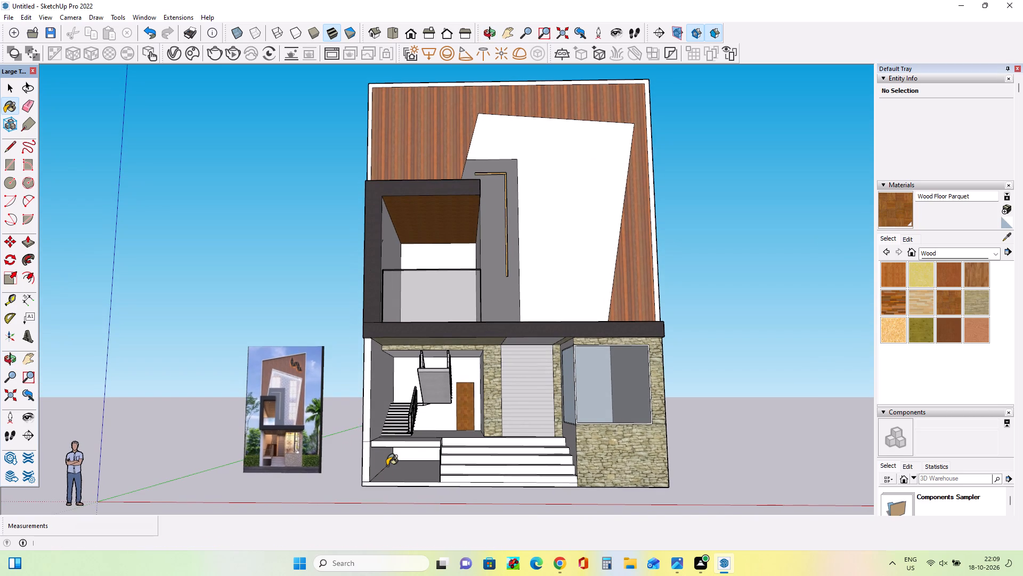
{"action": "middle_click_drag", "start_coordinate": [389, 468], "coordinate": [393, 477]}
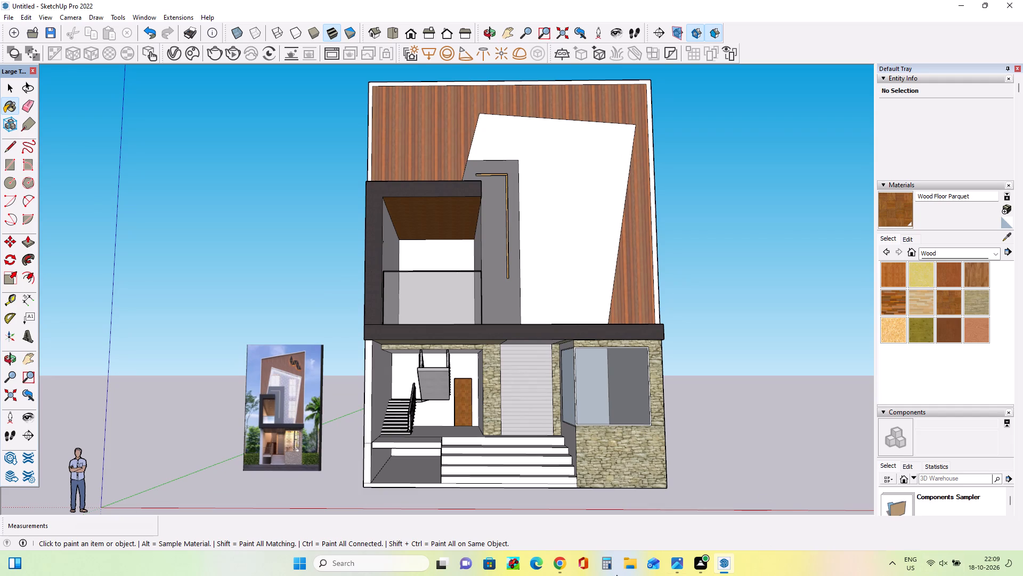
Switch to Chrome and search 3D Warehouse for "stairs grill".
{"action": "left_click", "coordinate": [559, 567]}
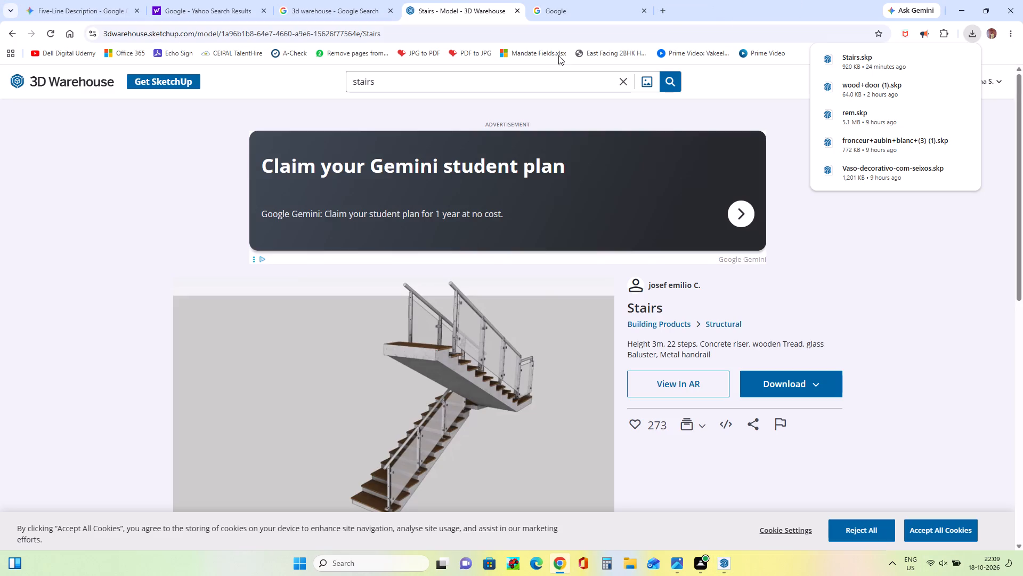
{"action": "left_click", "coordinate": [530, 79]}
{"action": "key", "text": "BackSpace"}
{"action": "key", "text": "BackSpace"}
{"action": "key", "text": "BackSpace"}
{"action": "key", "text": "BackSpace"}
{"action": "key", "text": "BackSpace"}
{"action": "key", "text": "BackSpace"}
{"action": "key", "text": "BackSpace"}
{"action": "key", "text": "BackSpace"}
{"action": "key", "text": "BackSpace"}
{"action": "key", "text": "BackSpace"}
{"action": "key", "text": "BackSpace"}
{"action": "key", "text": "BackSpace"}
{"action": "key", "text": "BackSpace"}
{"action": "key", "text": "BackSpace"}
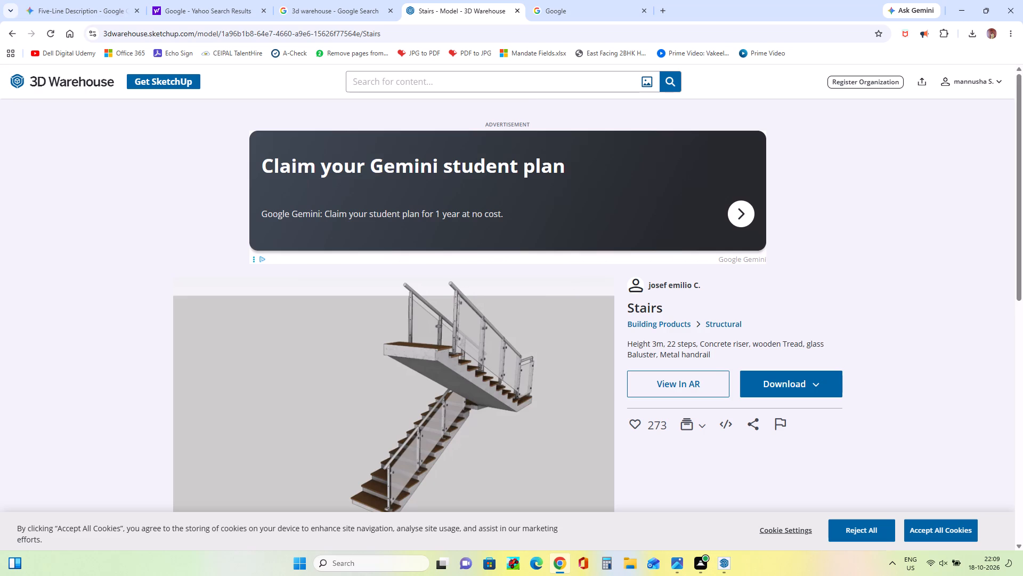
{"action": "key", "text": "s"}
{"action": "type", "text": "ta"}
{"action": "key", "text": "i"}
{"action": "type", "text": "rs"}
{"action": "key", "text": "space"}
{"action": "type", "text": "grill"}
{"action": "key", "text": "Return"}
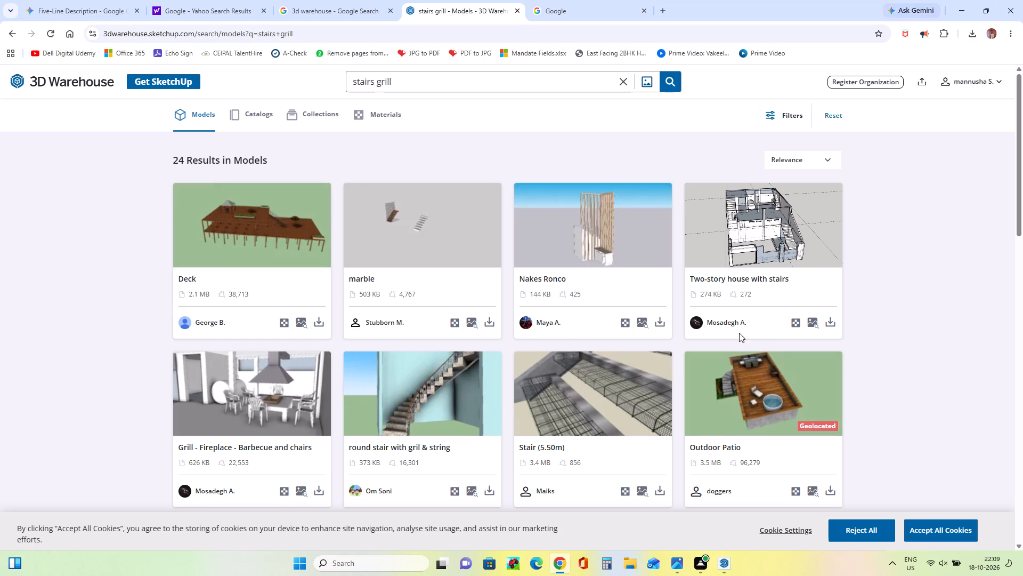
Examine the Nakes Ronco and marble models from the search results as stair grill candidates, returning to the results after each.
{"action": "left_click", "coordinate": [599, 233]}
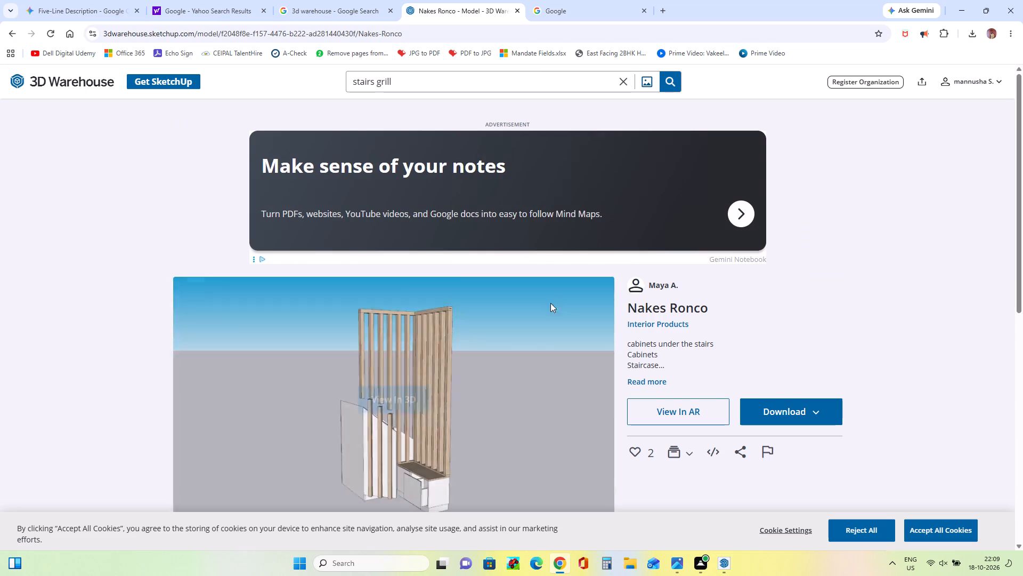
{"action": "left_click", "coordinate": [10, 30]}
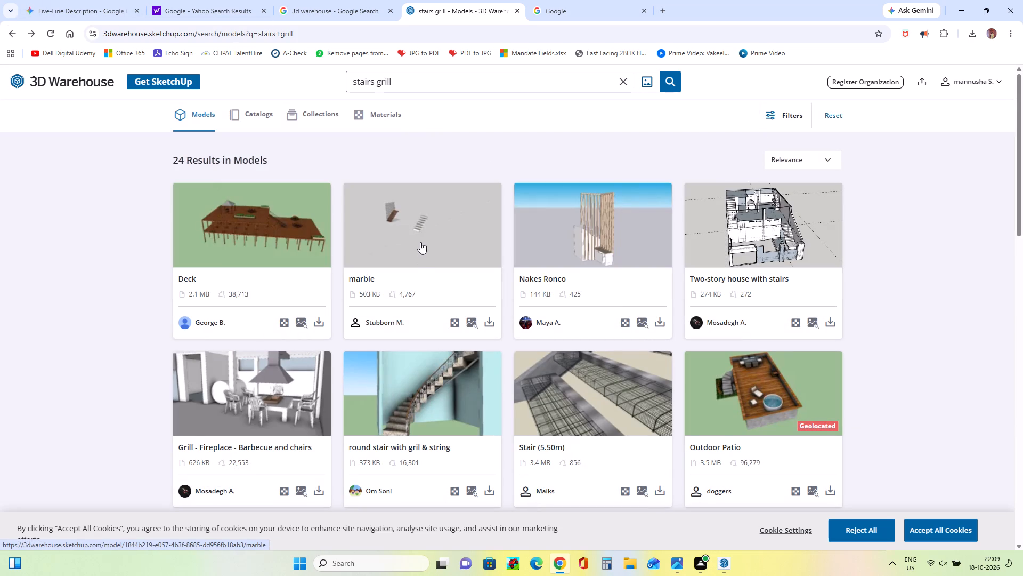
{"action": "left_click", "coordinate": [386, 213]}
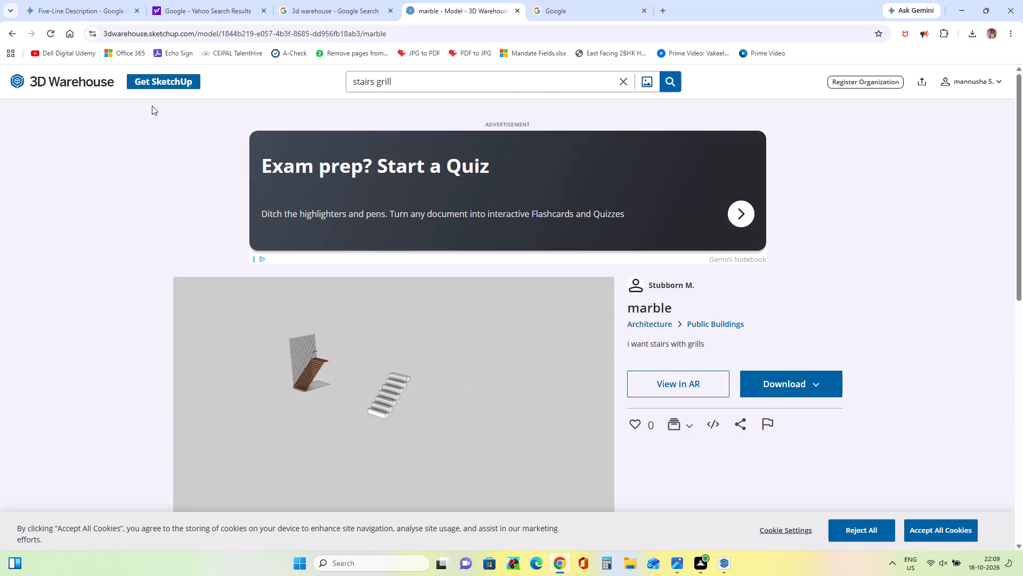
{"action": "left_click", "coordinate": [7, 33]}
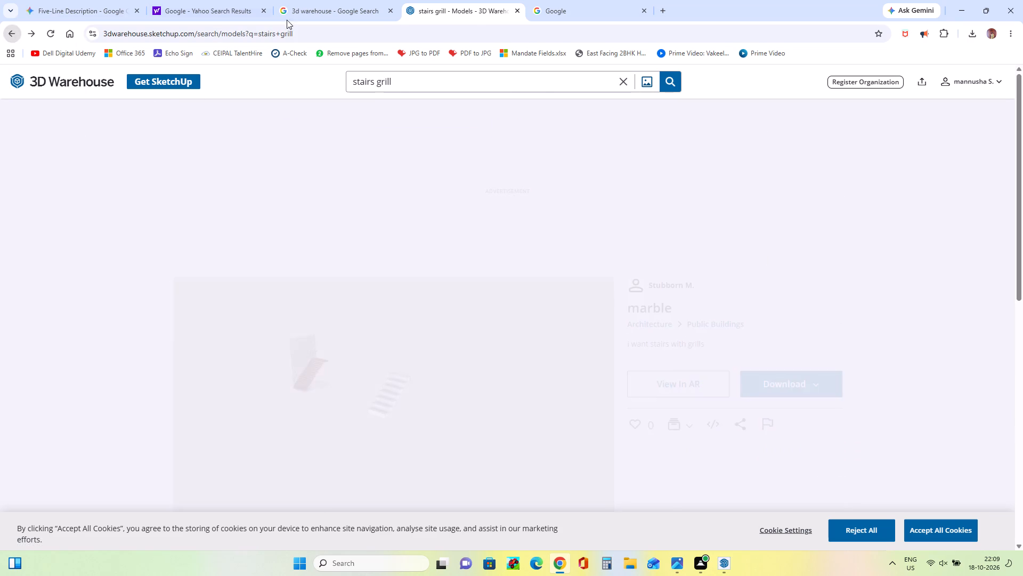
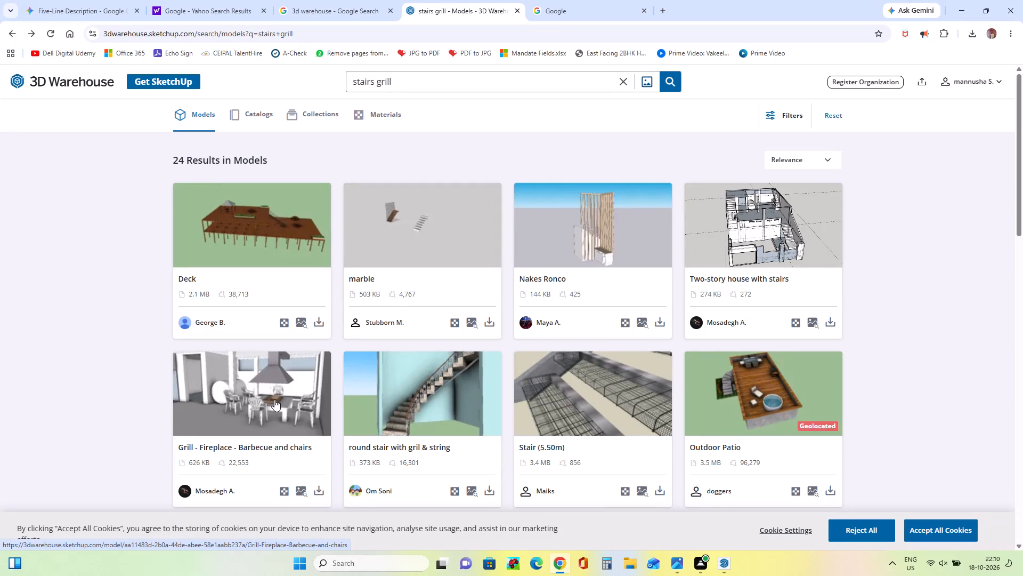
Find the metal barrier model named grille in the stairs grill results and download it as a SketchUp file.
{"action": "scroll", "coordinate": [459, 414], "scroll_direction": "down", "scroll_amount": 3}
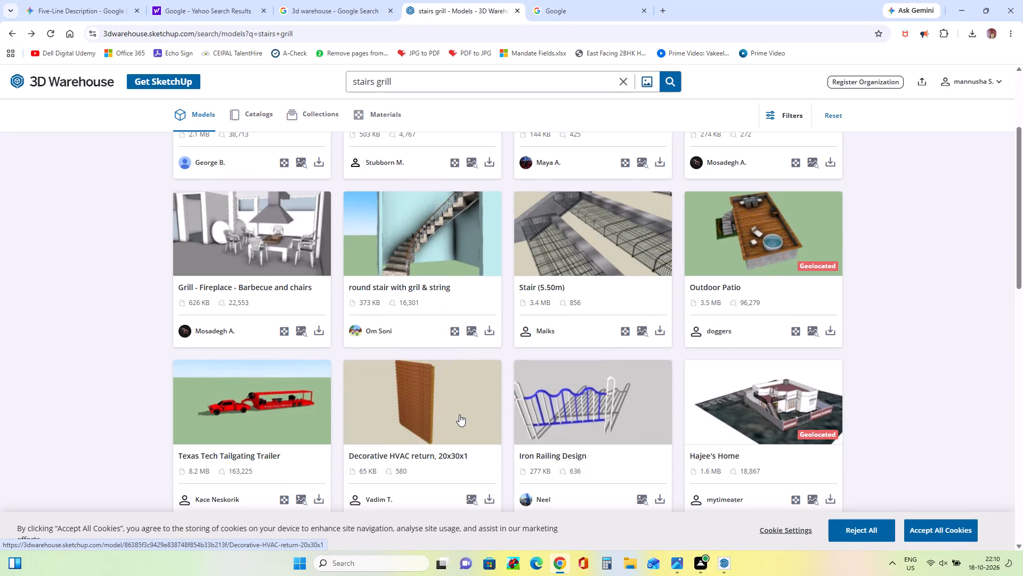
{"action": "scroll", "coordinate": [579, 432], "scroll_direction": "down", "scroll_amount": 2}
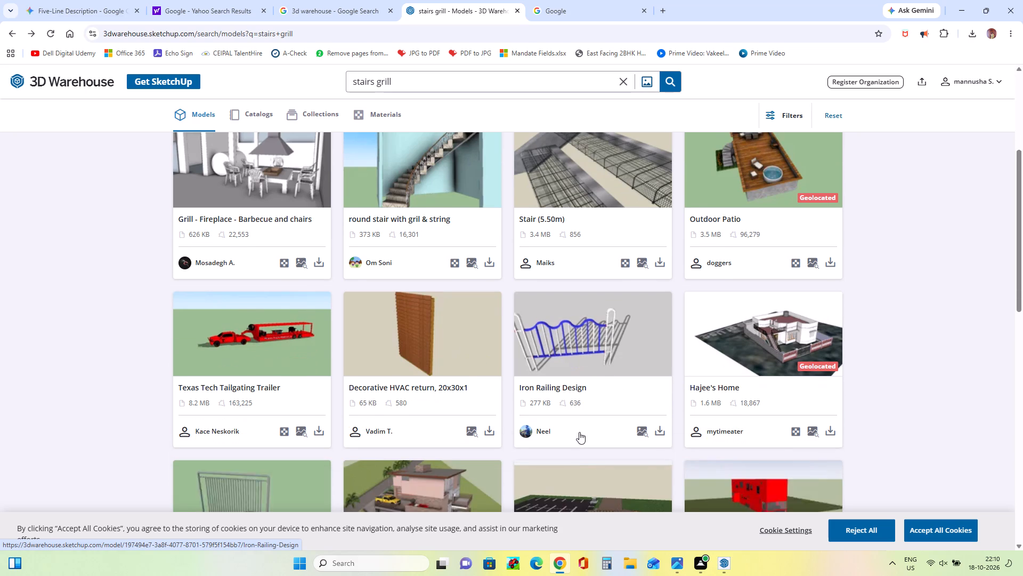
{"action": "scroll", "coordinate": [579, 432], "scroll_direction": "down", "scroll_amount": 1}
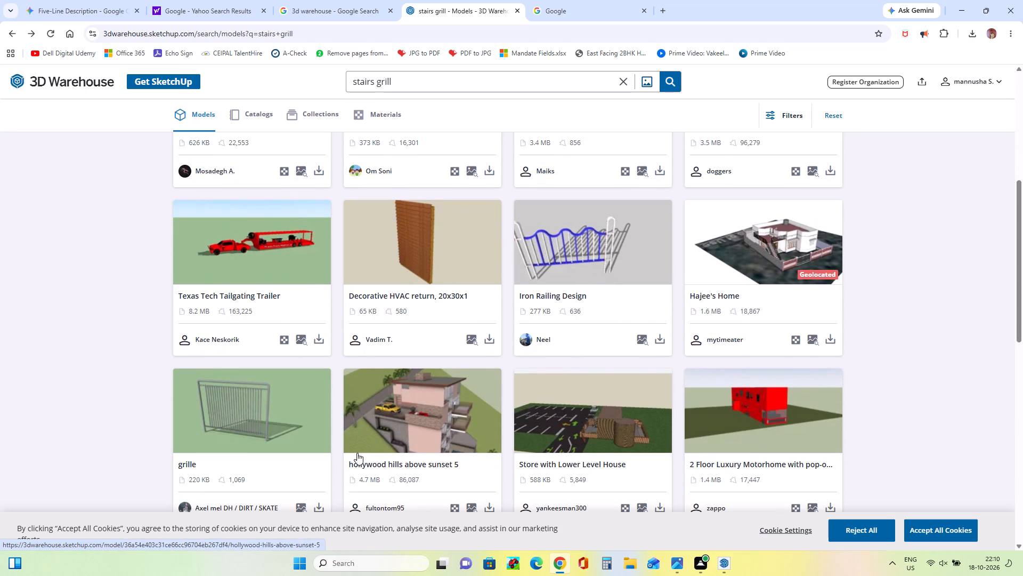
{"action": "left_click", "coordinate": [246, 428]}
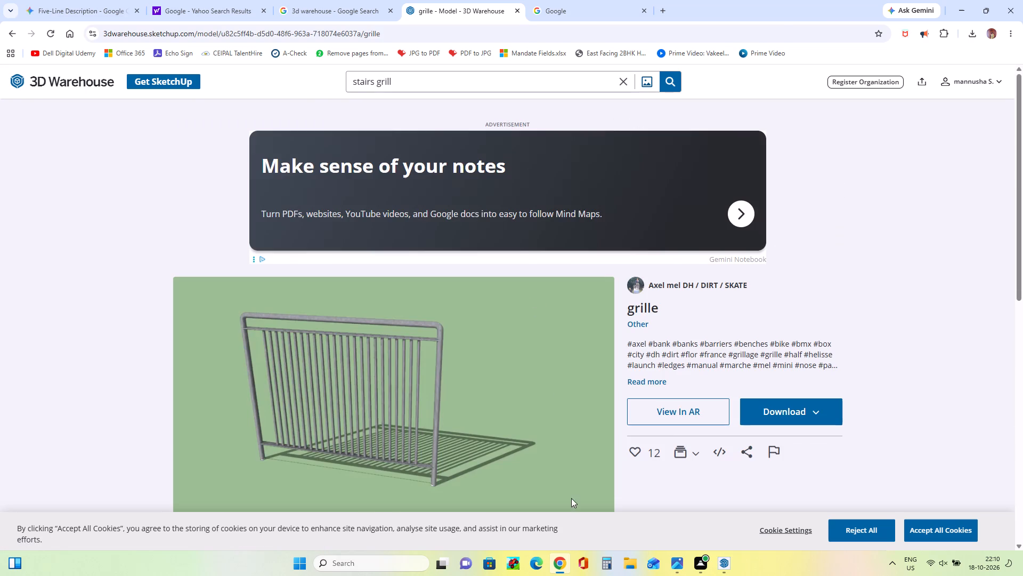
{"action": "left_click", "coordinate": [789, 409]}
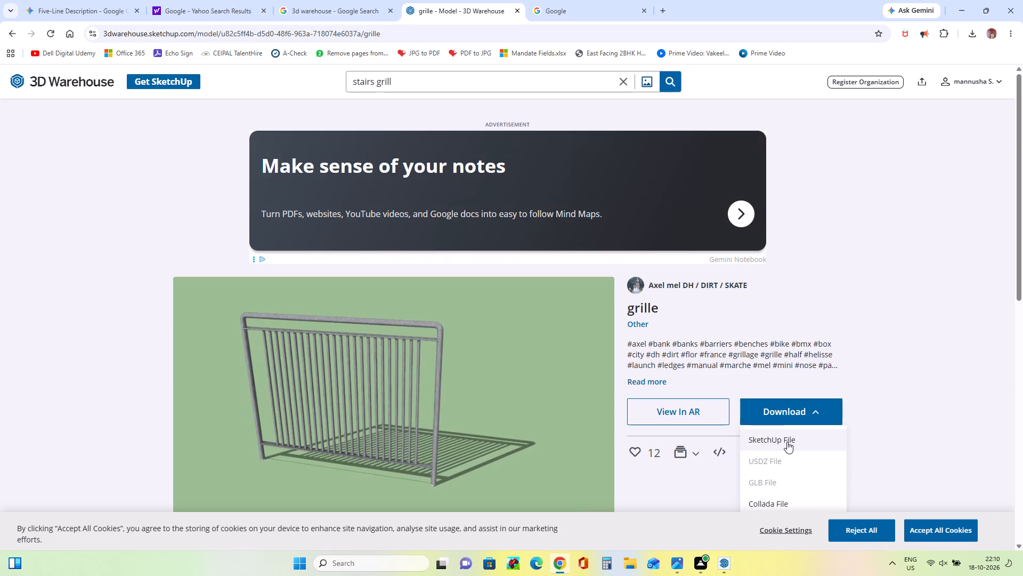
{"action": "left_click", "coordinate": [786, 442]}
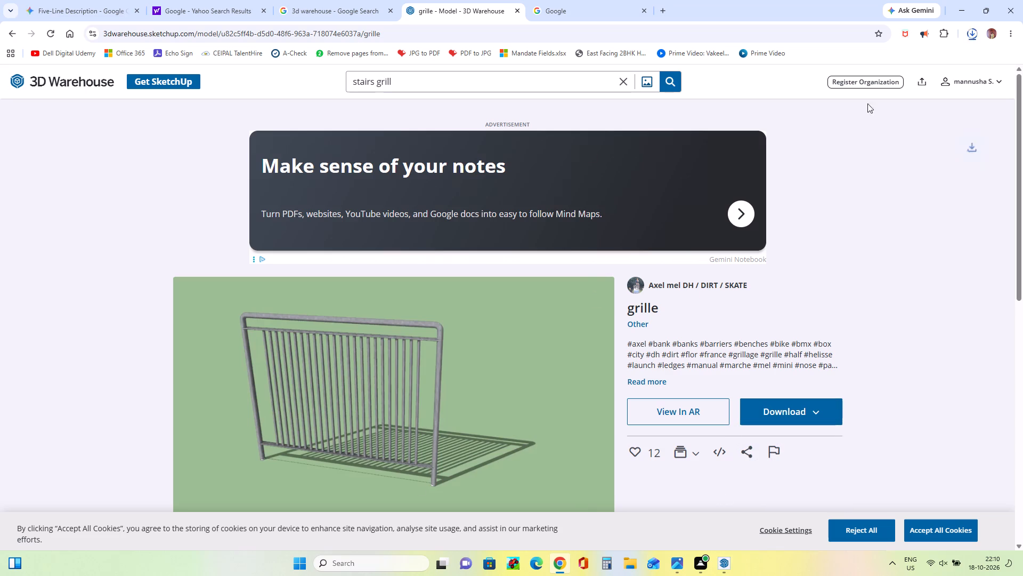
Replace the search term and search the 3D Warehouse models for cnc cutting.
{"action": "left_click", "coordinate": [535, 82]}
{"action": "key", "text": "BackSpace"}
{"action": "key", "text": "BackSpace"}
{"action": "key", "text": "BackSpace"}
{"action": "key", "text": "BackSpace"}
{"action": "key", "text": "BackSpace"}
{"action": "key", "text": "BackSpace"}
{"action": "key", "text": "BackSpace"}
{"action": "key", "text": "BackSpace"}
{"action": "key", "text": "BackSpace"}
{"action": "key", "text": "BackSpace"}
{"action": "key", "text": "BackSpace"}
{"action": "key", "text": "BackSpace"}
{"action": "key", "text": "BackSpace"}
{"action": "key", "text": "BackSpace"}
{"action": "key", "text": "BackSpace"}
{"action": "key", "text": "BackSpace"}
{"action": "key", "text": "BackSpace"}
{"action": "key", "text": "BackSpace"}
{"action": "key", "text": "BackSpace"}
{"action": "key", "text": "BackSpace"}
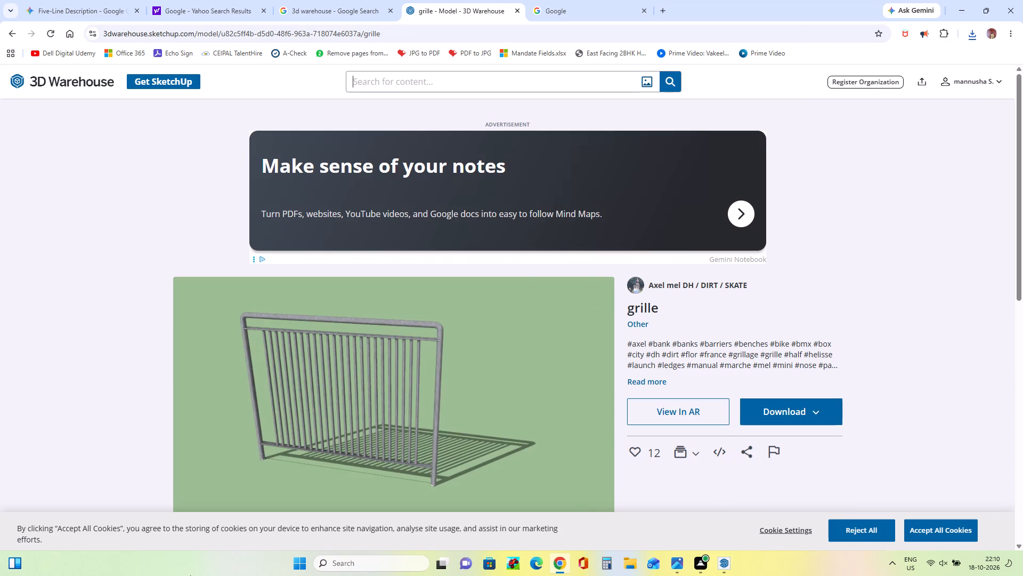
{"action": "type", "text": "cn"}
{"action": "type", "text": "c"}
{"action": "key", "text": "space"}
{"action": "type", "text": "cutt"}
{"action": "scroll", "coordinate": [190, 575], "scroll_direction": "down", "scroll_amount": 1}
{"action": "type", "text": "ing"}
{"action": "key", "text": "Return"}
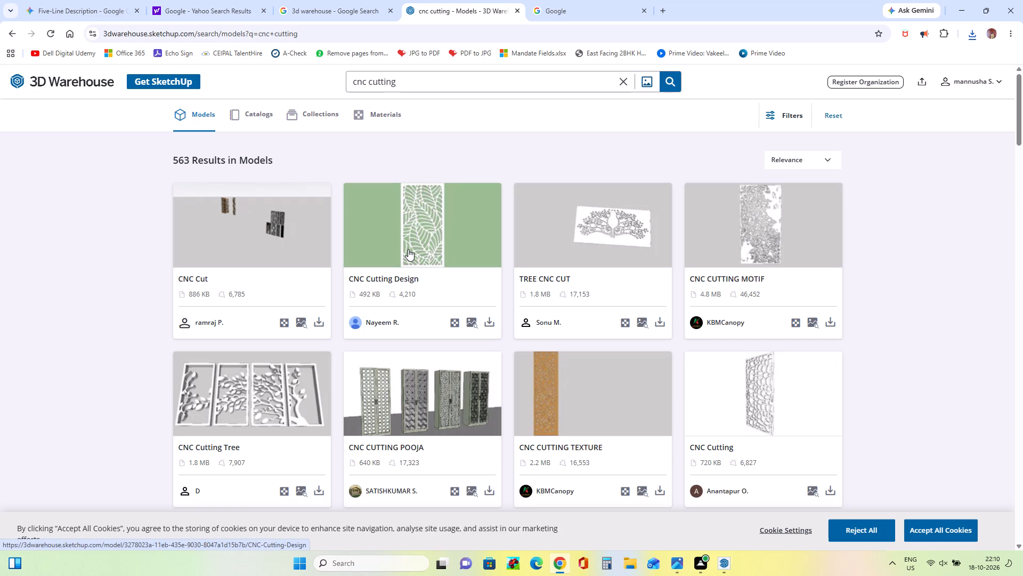
Open the CNC Cutting board model and compare it with the facade screen pattern in the SketchUp reference image, returning to the results.
{"action": "left_click", "coordinate": [725, 390]}
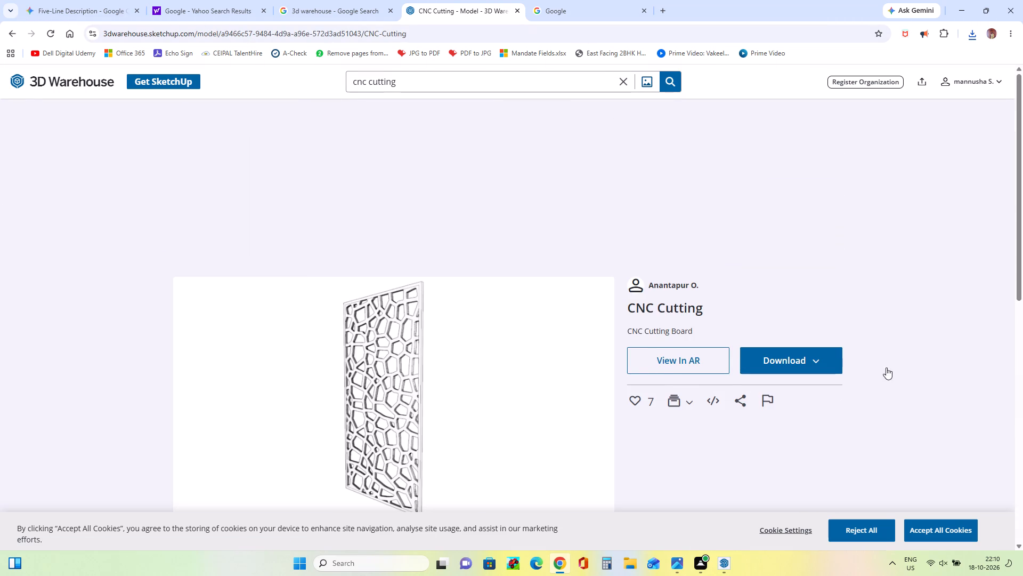
{"action": "left_click", "coordinate": [732, 564]}
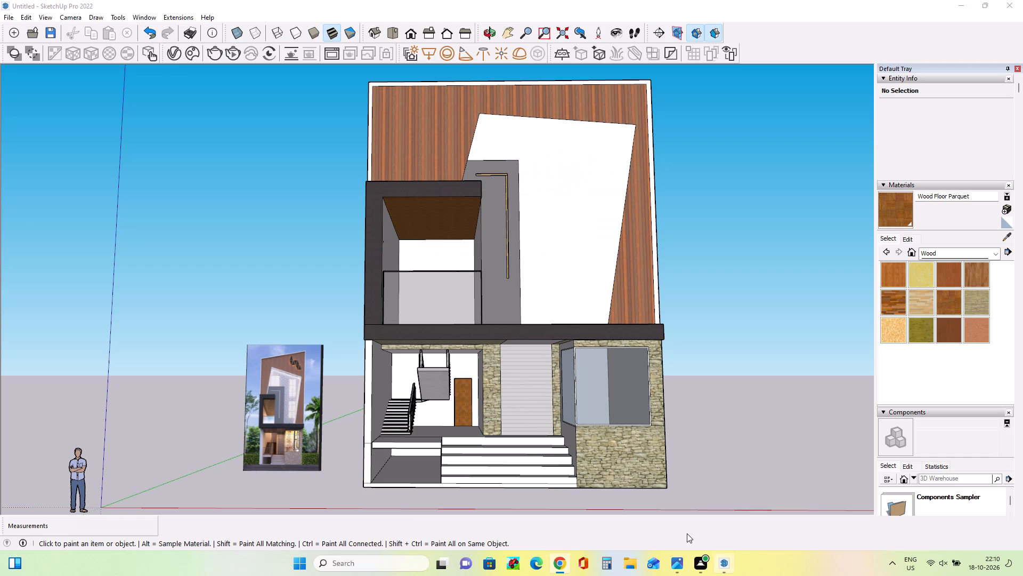
{"action": "scroll", "coordinate": [281, 429], "scroll_direction": "up", "scroll_amount": 4}
{"action": "scroll", "coordinate": [292, 326], "scroll_direction": "up", "scroll_amount": 10}
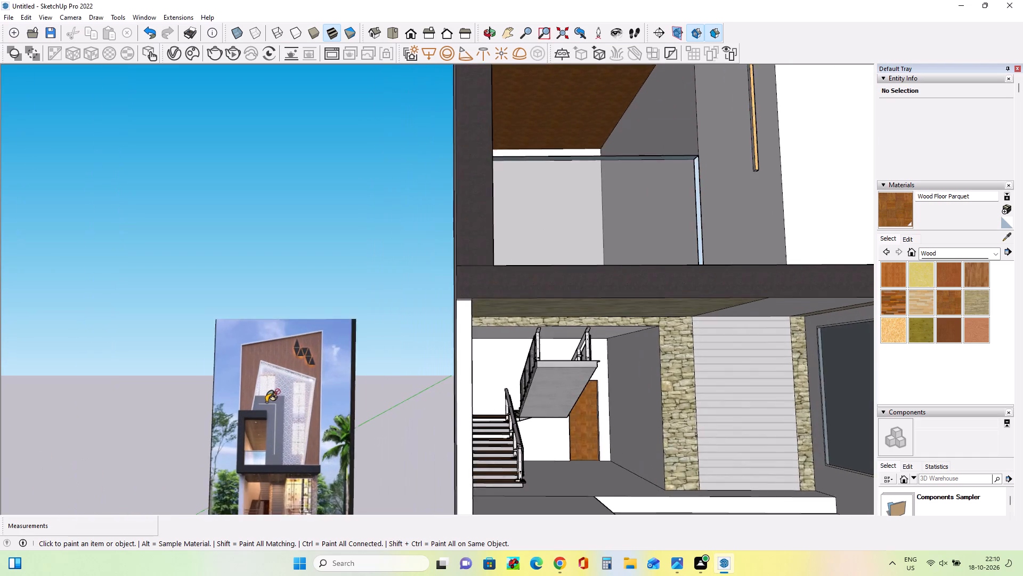
{"action": "scroll", "coordinate": [267, 402], "scroll_direction": "up", "scroll_amount": 20}
{"action": "scroll", "coordinate": [267, 402], "scroll_direction": "up", "scroll_amount": 10}
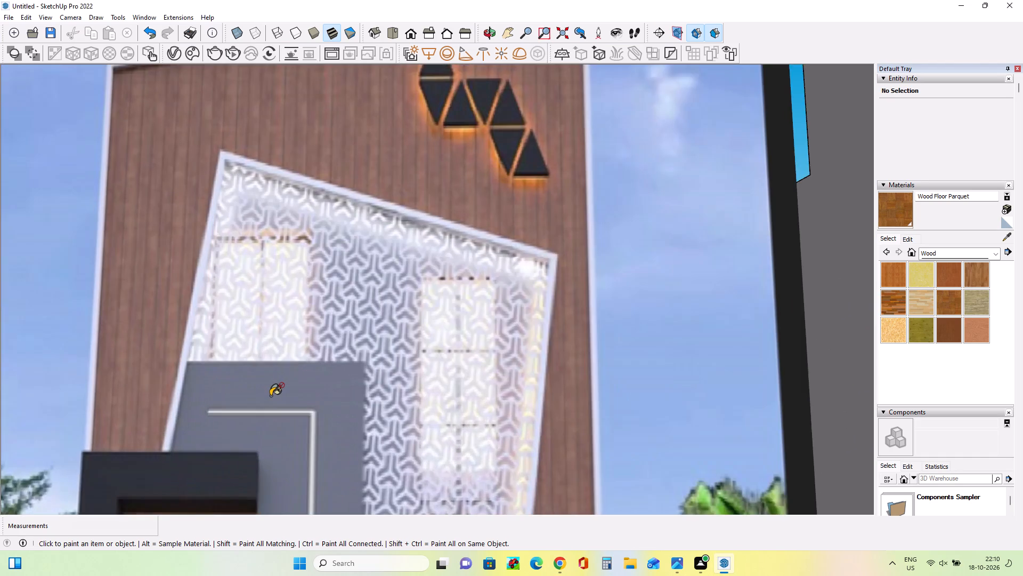
{"action": "scroll", "coordinate": [272, 389], "scroll_direction": "up", "scroll_amount": 2}
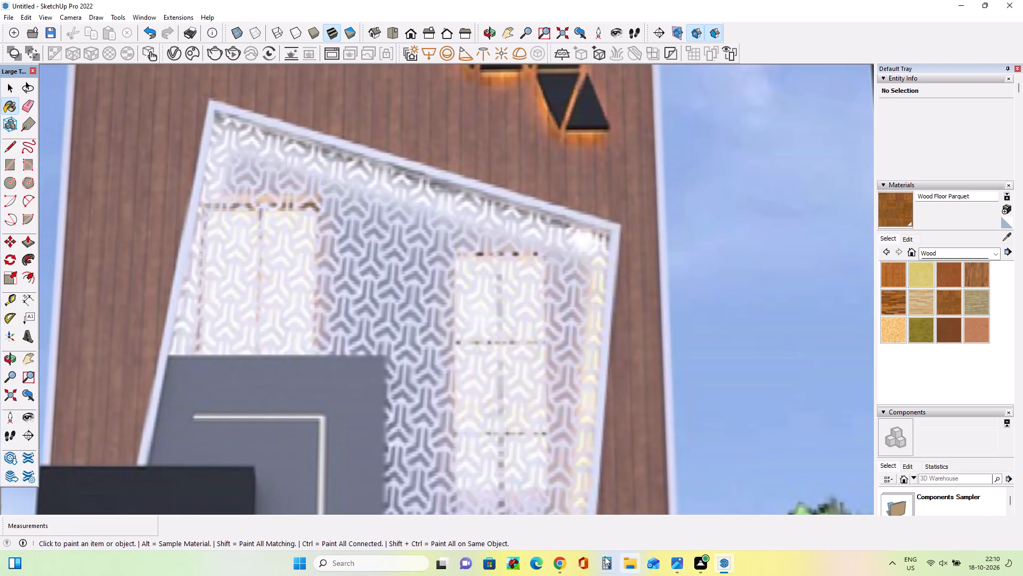
{"action": "left_click", "coordinate": [560, 565]}
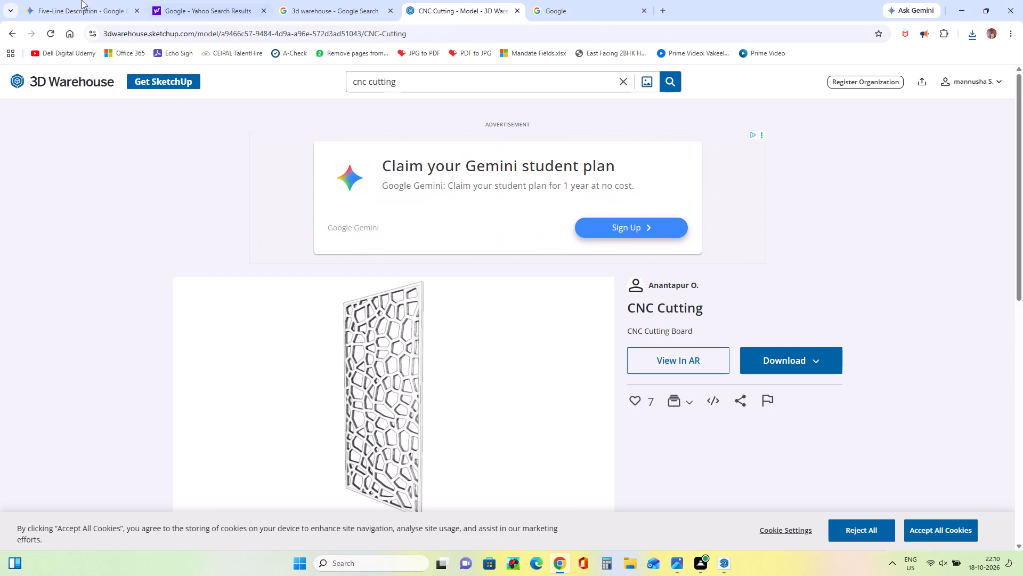
{"action": "left_click", "coordinate": [9, 31]}
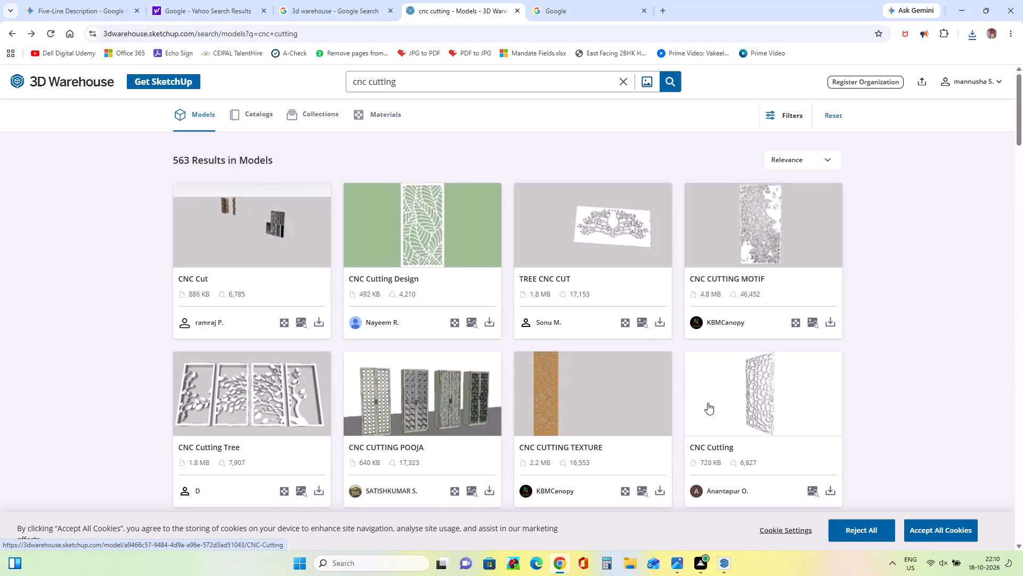
Inspect the cnc cut flower design model's page and return to the cnc cutting results.
{"action": "scroll", "coordinate": [708, 403], "scroll_direction": "down", "scroll_amount": 3}
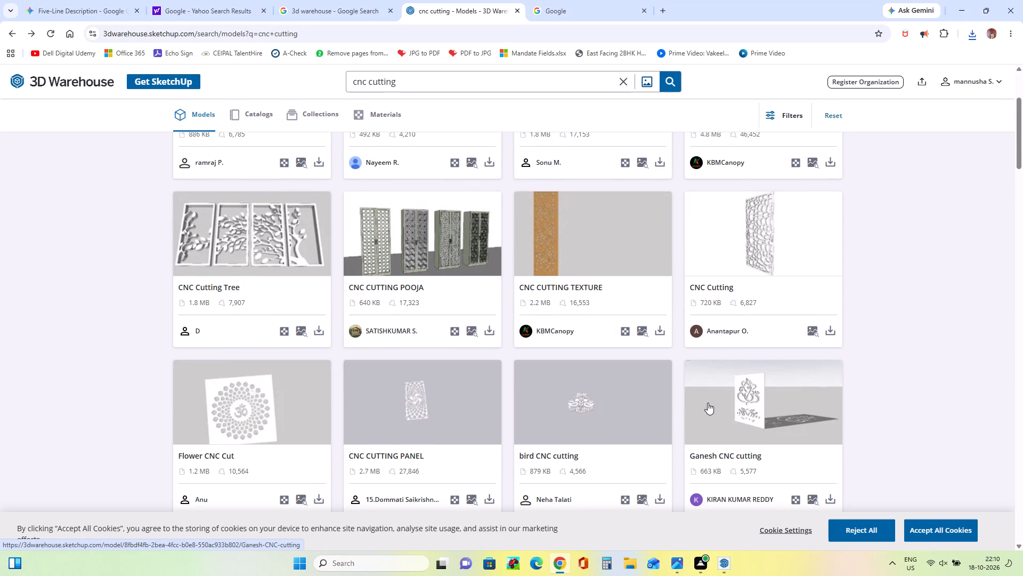
{"action": "scroll", "coordinate": [705, 397], "scroll_direction": "down", "scroll_amount": 3}
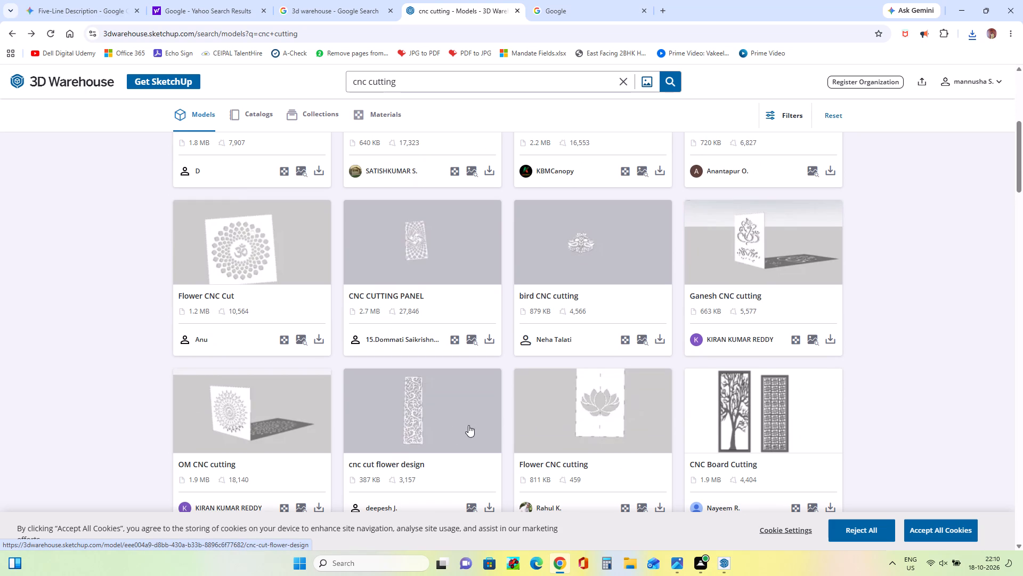
{"action": "left_click", "coordinate": [424, 422]}
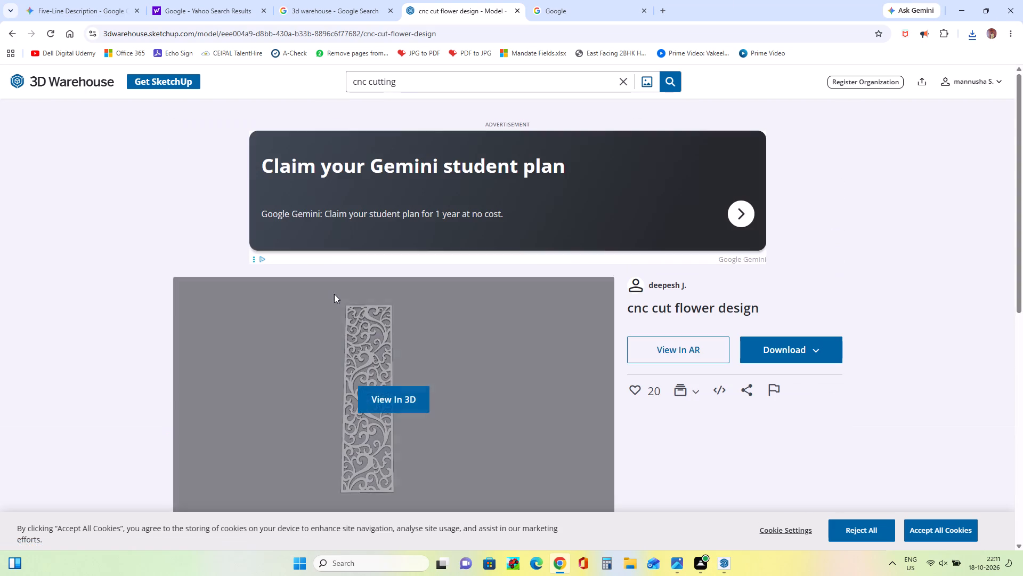
{"action": "left_click", "coordinate": [9, 27]}
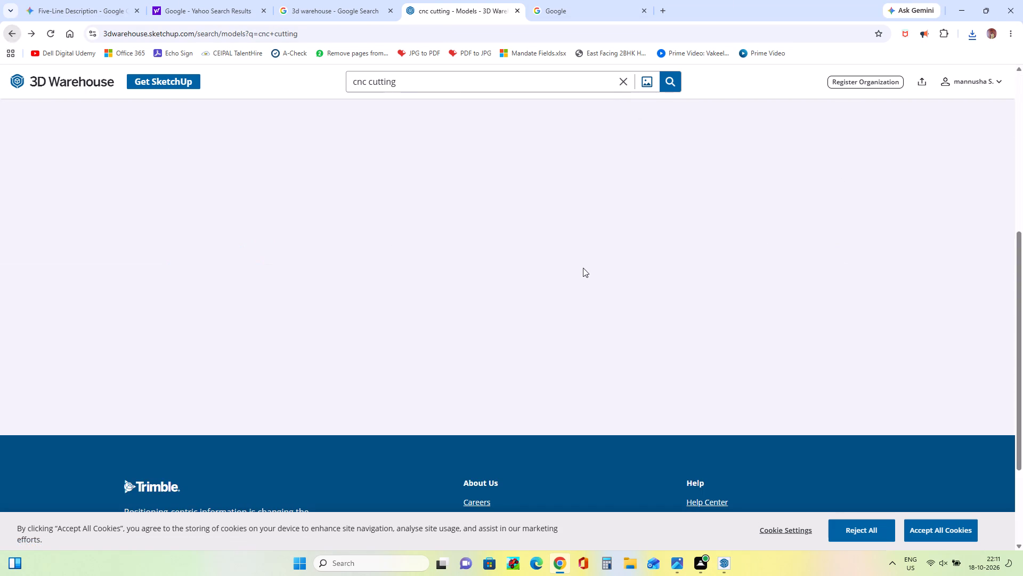
Find the leaf-patterned CNC Cutting Design further down the results, view its 3D Preview image, and return to the results.
{"action": "scroll", "coordinate": [475, 286], "scroll_direction": "down", "scroll_amount": 4}
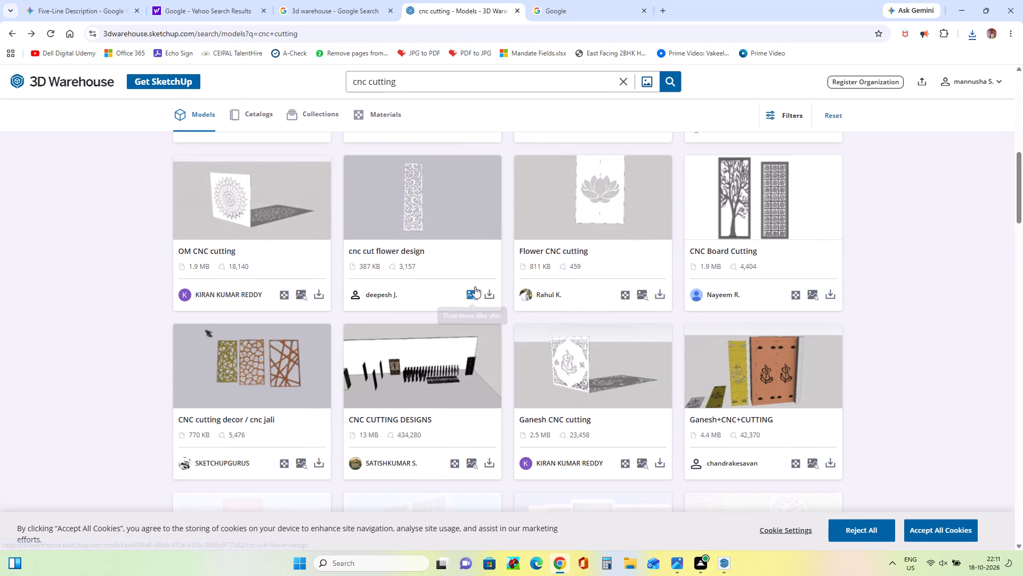
{"action": "scroll", "coordinate": [475, 286], "scroll_direction": "down", "scroll_amount": 6}
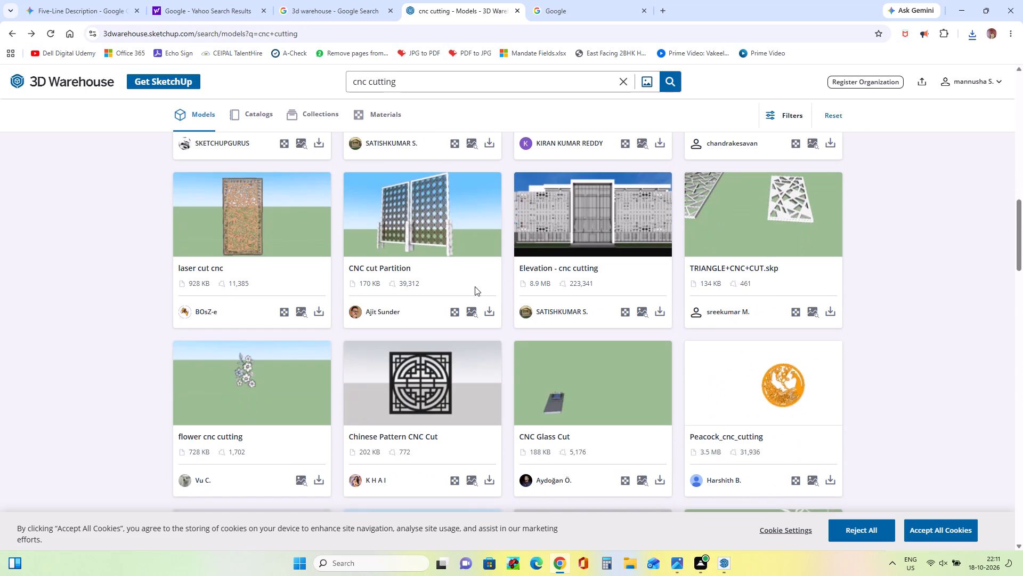
{"action": "scroll", "coordinate": [475, 286], "scroll_direction": "down", "scroll_amount": 5}
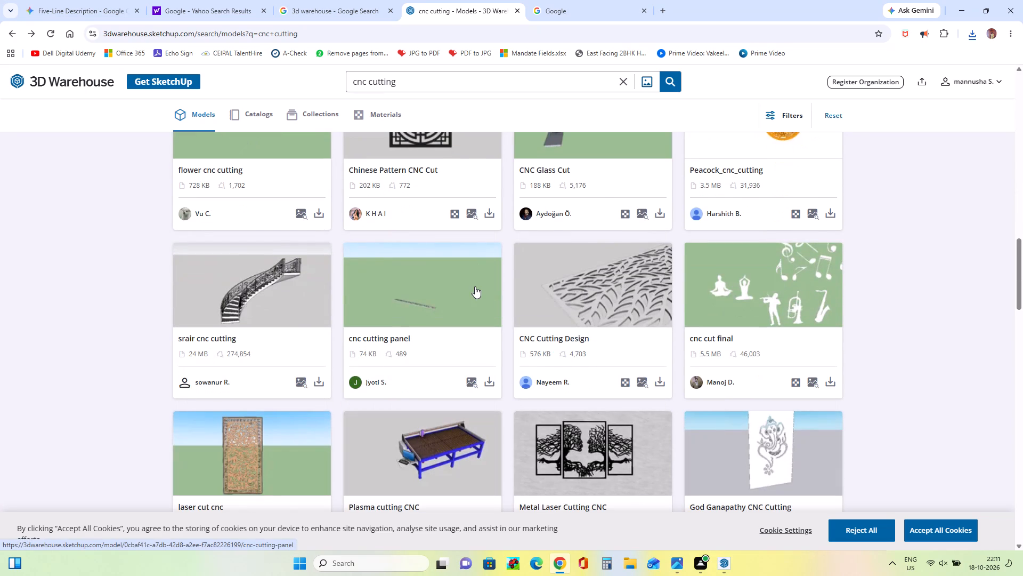
{"action": "left_click", "coordinate": [622, 280]}
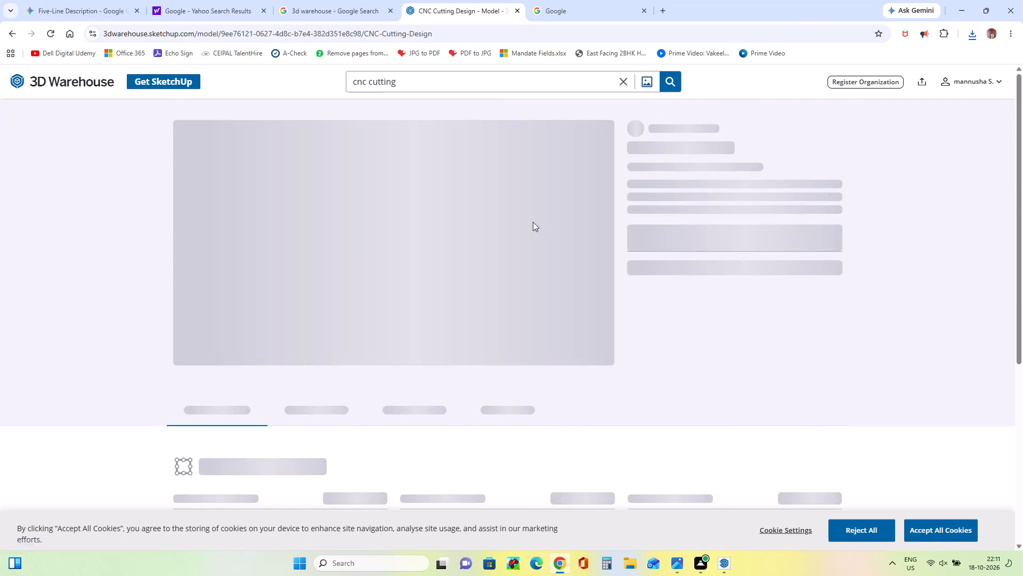
{"action": "scroll", "coordinate": [503, 205], "scroll_direction": "down", "scroll_amount": 2}
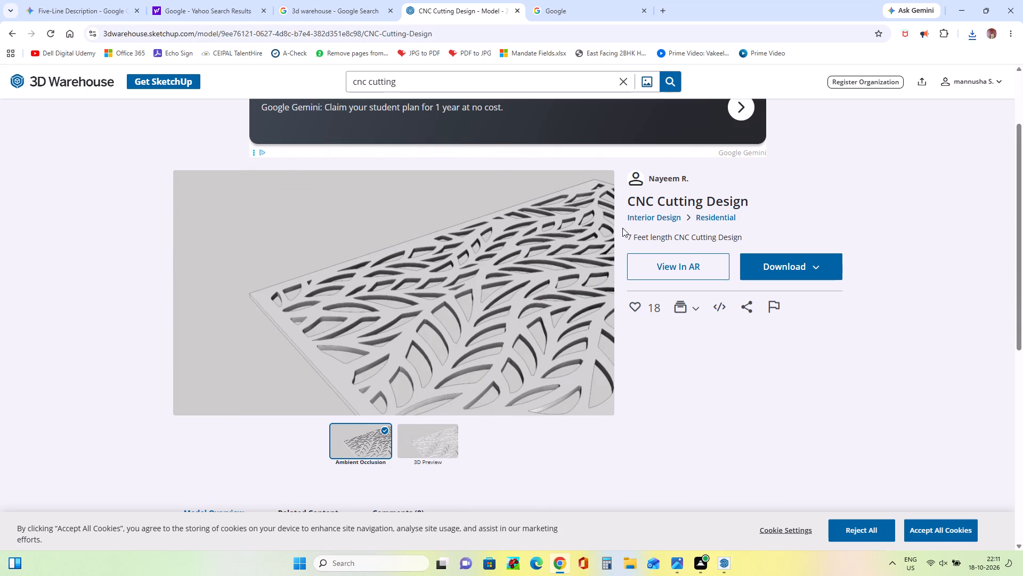
{"action": "left_click", "coordinate": [431, 438]}
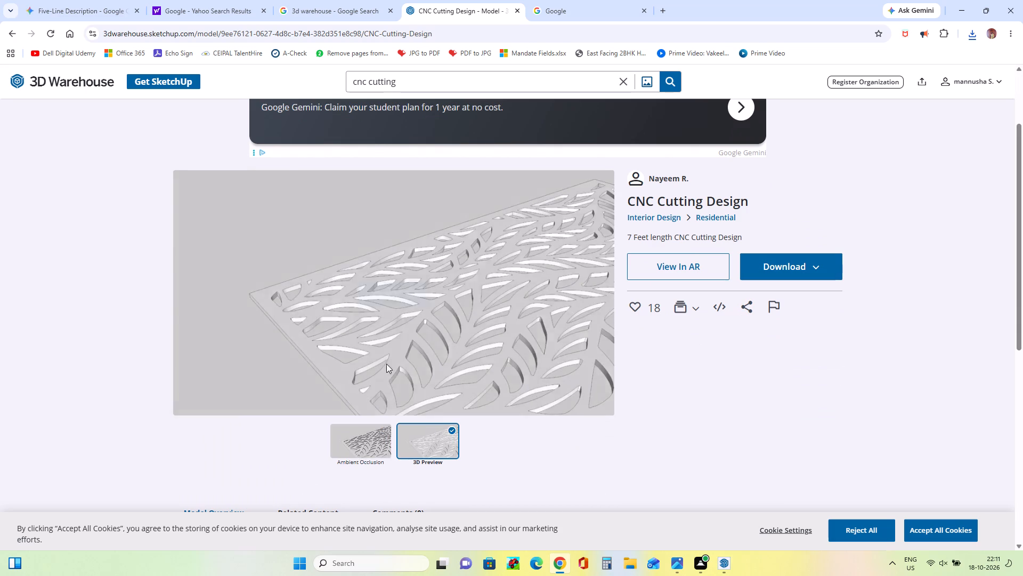
{"action": "left_click", "coordinate": [12, 39]}
Find the Cnc Cutting Circle shape model further down the results, examine its pattern, and return to the results.
{"action": "scroll", "coordinate": [620, 224], "scroll_direction": "down", "scroll_amount": 3}
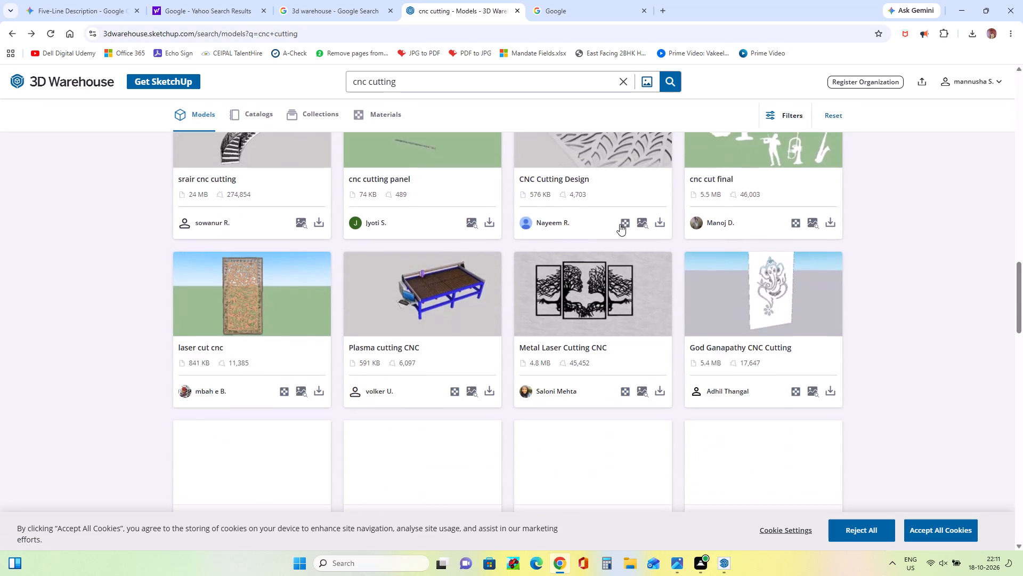
{"action": "scroll", "coordinate": [620, 224], "scroll_direction": "down", "scroll_amount": 5}
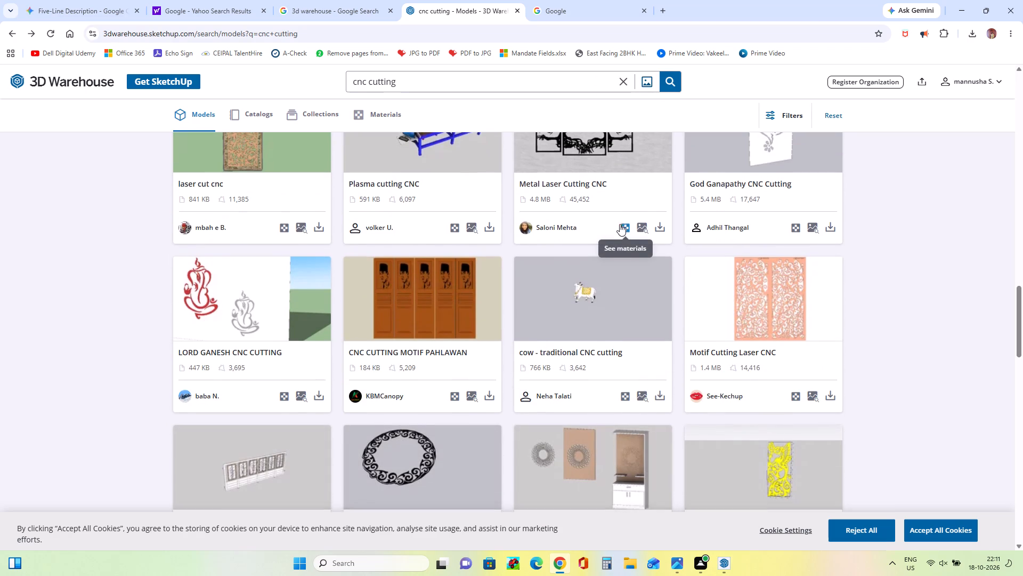
{"action": "scroll", "coordinate": [620, 224], "scroll_direction": "down", "scroll_amount": 5}
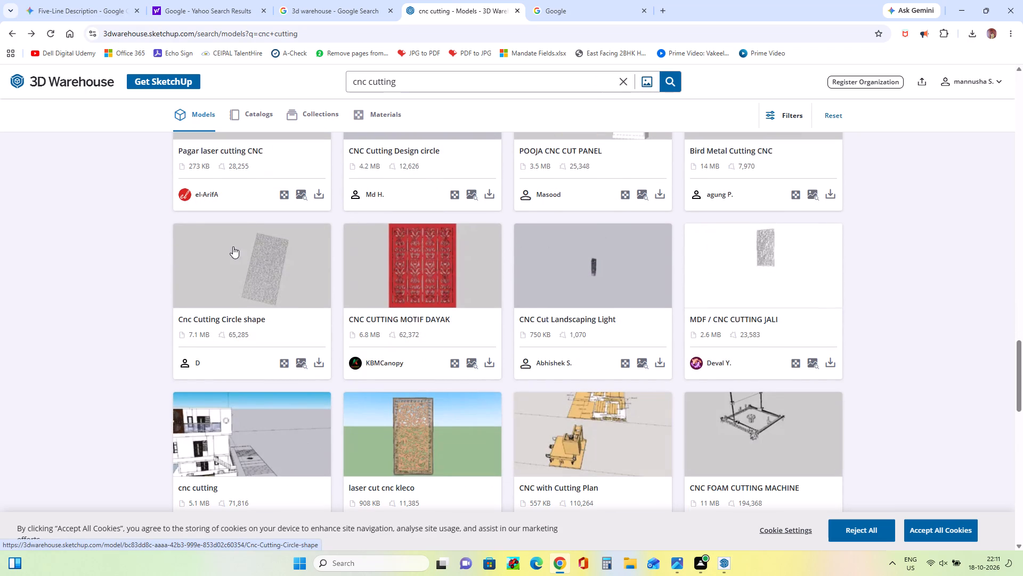
{"action": "left_click", "coordinate": [233, 252]}
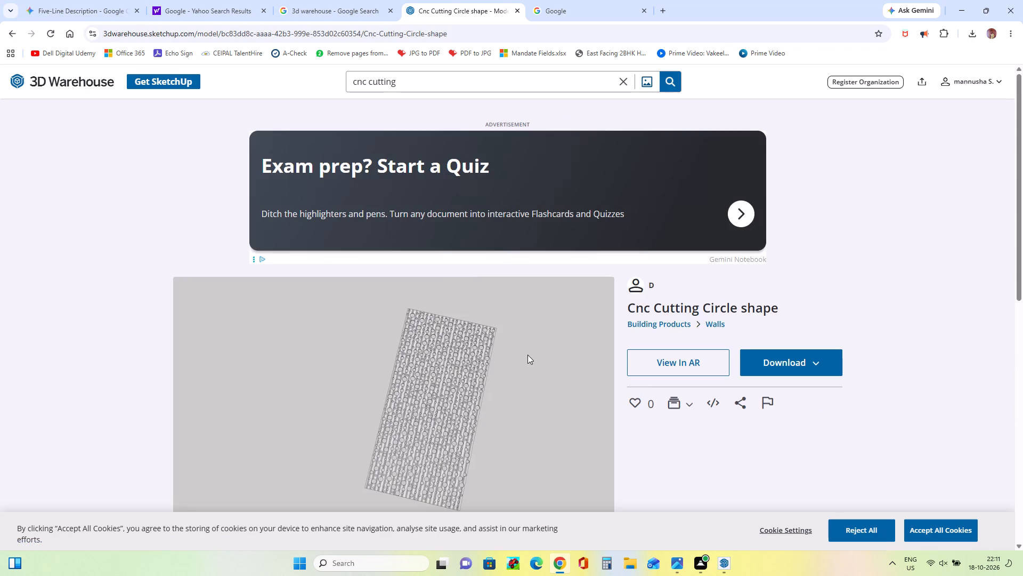
{"action": "scroll", "coordinate": [449, 364], "scroll_direction": "up", "scroll_amount": 10}
{"action": "left_click", "coordinate": [14, 33]}
Load more cnc cutting results and open the CNC - Laser Cut Panel Design model found further down.
{"action": "scroll", "coordinate": [485, 295], "scroll_direction": "down", "scroll_amount": 2}
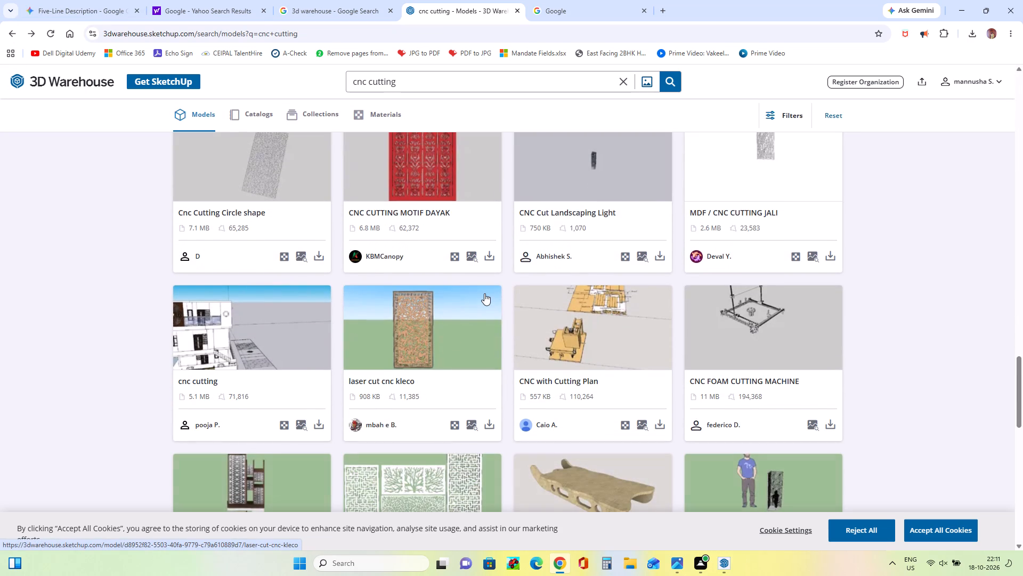
{"action": "scroll", "coordinate": [492, 285], "scroll_direction": "down", "scroll_amount": 6}
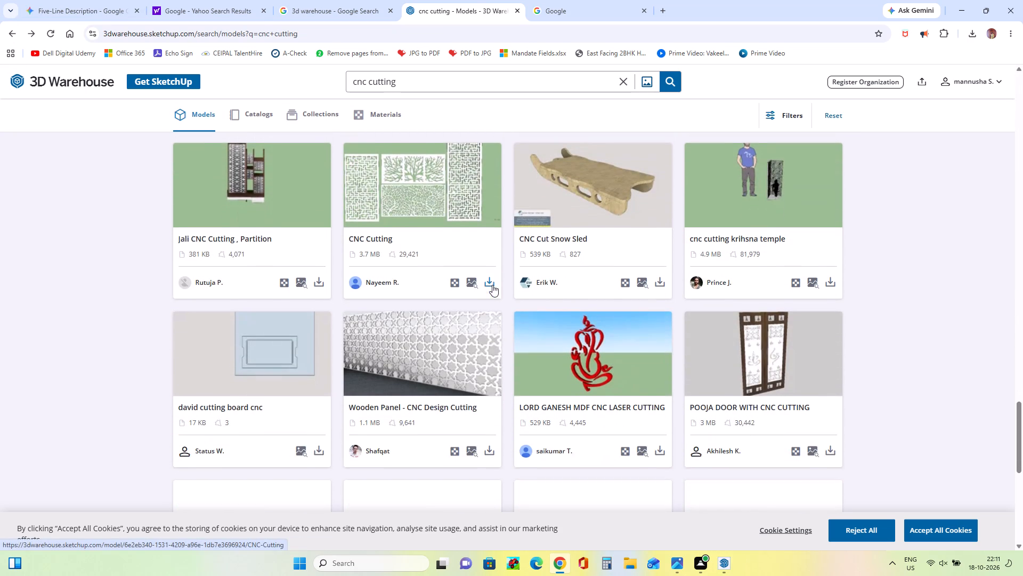
{"action": "scroll", "coordinate": [492, 285], "scroll_direction": "down", "scroll_amount": 5}
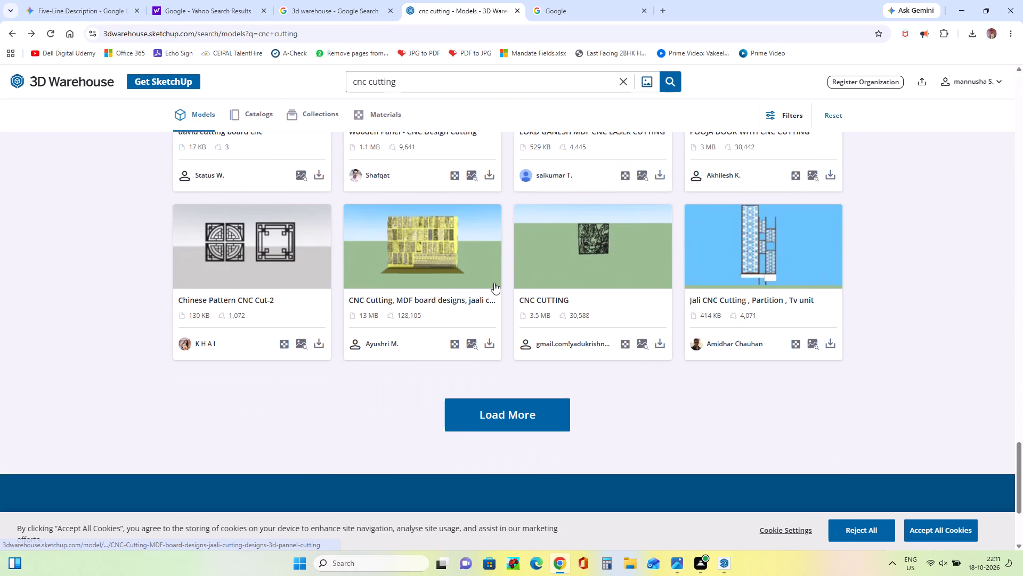
{"action": "left_click", "coordinate": [527, 421]}
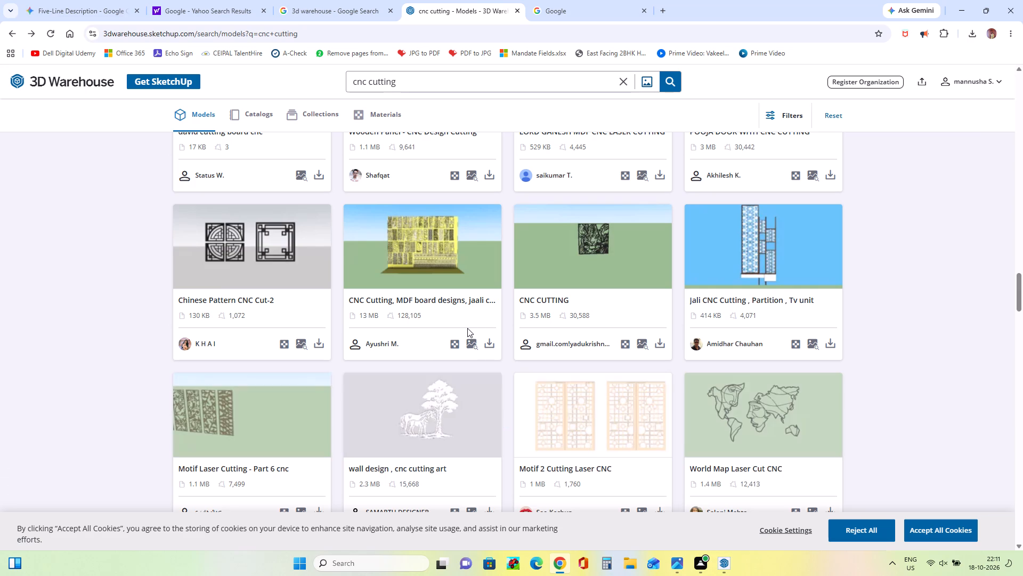
{"action": "scroll", "coordinate": [467, 328], "scroll_direction": "down", "scroll_amount": 4}
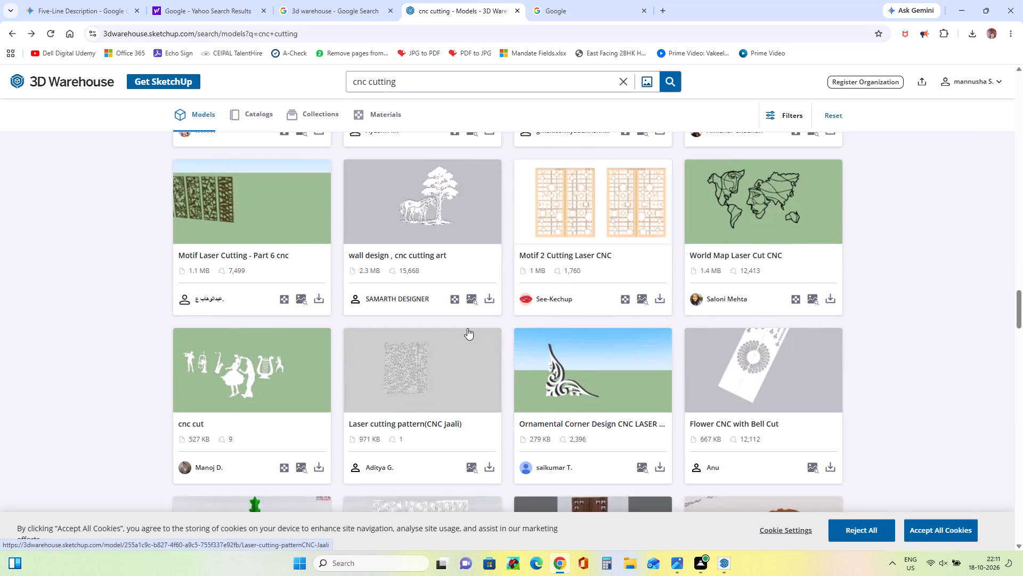
{"action": "scroll", "coordinate": [467, 328], "scroll_direction": "down", "scroll_amount": 4}
{"action": "key", "text": "minus"}
{"action": "key", "text": "End"}
{"action": "key", "text": "plus"}
{"action": "left_click", "coordinate": [410, 340]}
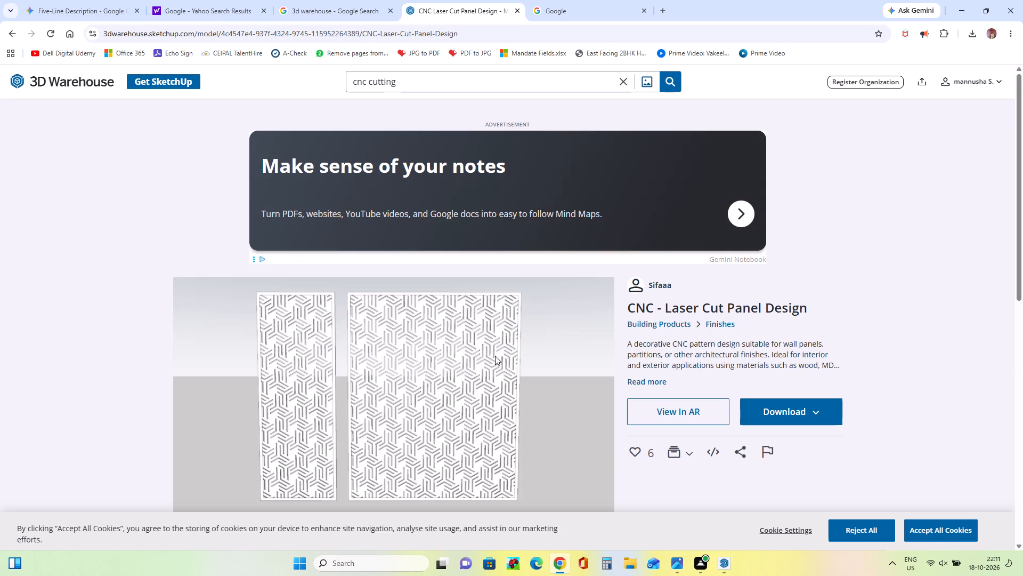
{"action": "key", "text": "BackSpace"}
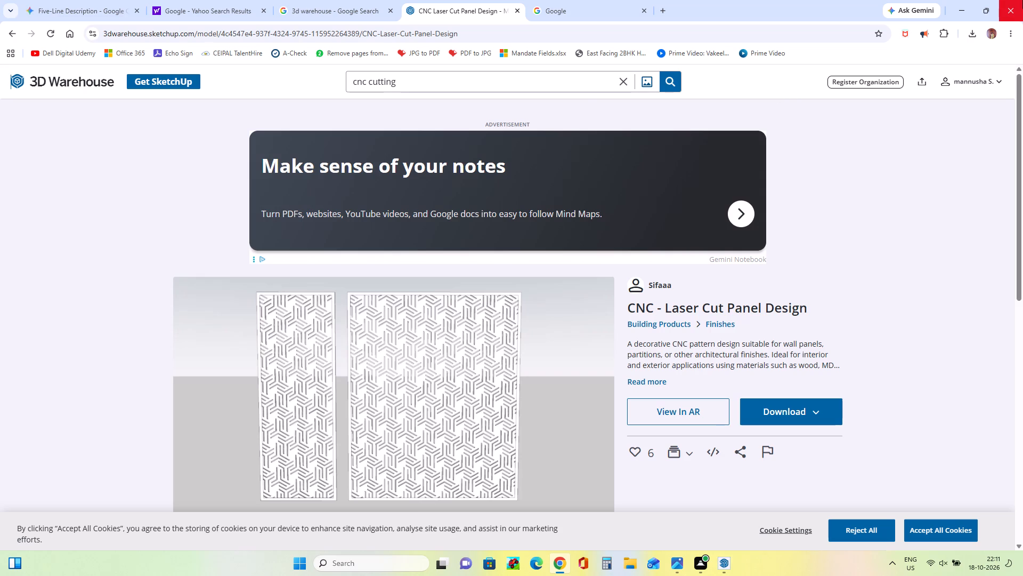
Download the CNC - Laser Cut Panel Design model as a SketchUp file.
{"action": "left_click", "coordinate": [770, 421]}
{"action": "key", "text": "End"}
{"action": "key", "text": "Home"}
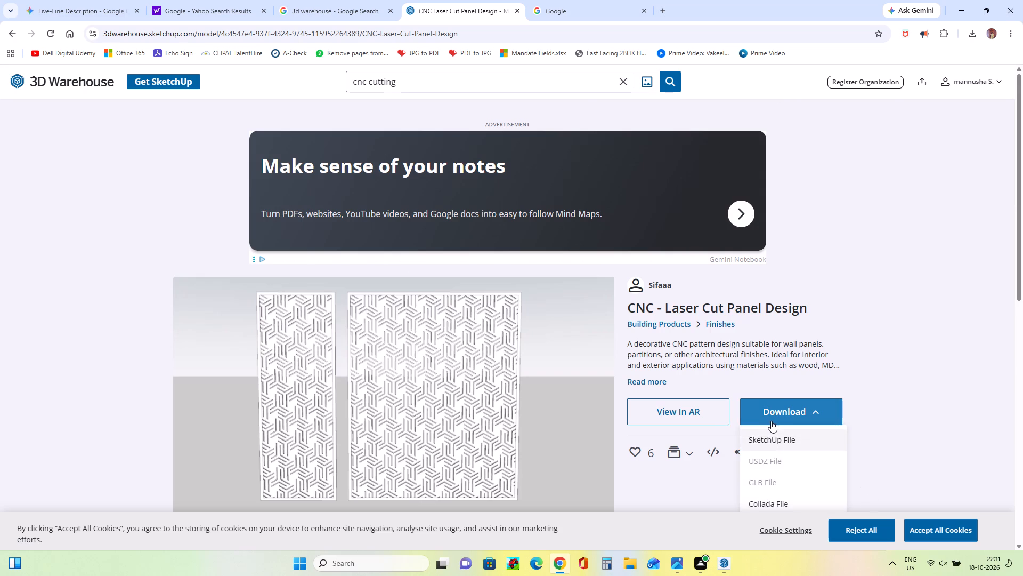
{"action": "left_click", "coordinate": [787, 444]}
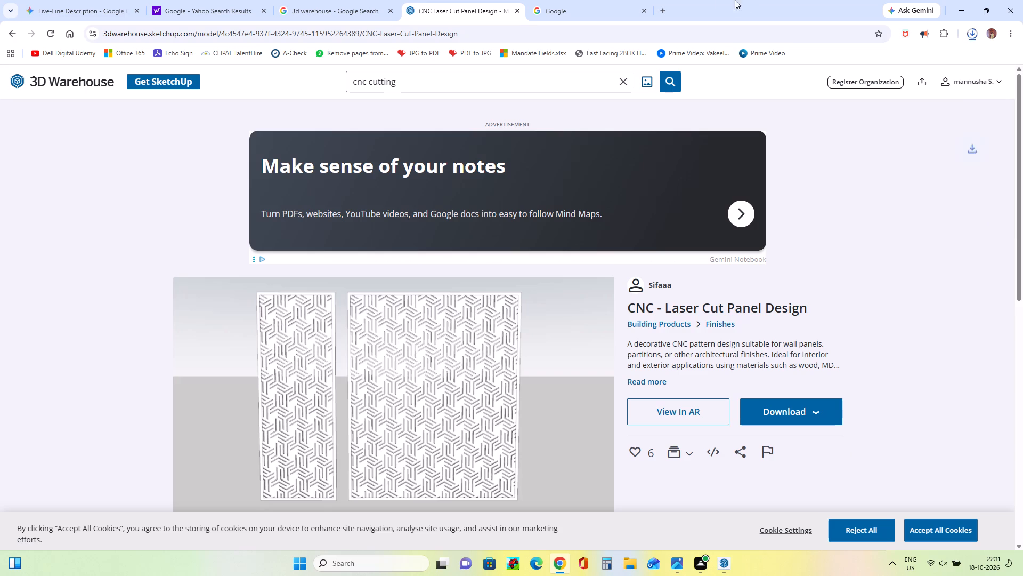
Switch to SketchUp, import the downloaded CNC panel model from Downloads, and place it in the open space beside the house.
{"action": "left_click", "coordinate": [963, 4]}
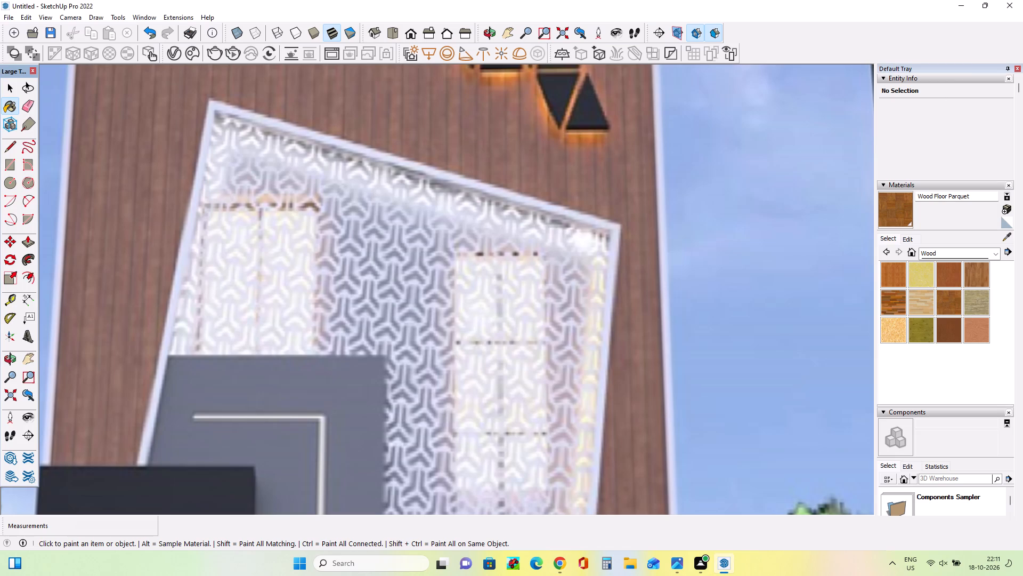
{"action": "scroll", "coordinate": [288, 307], "scroll_direction": "down", "scroll_amount": 17}
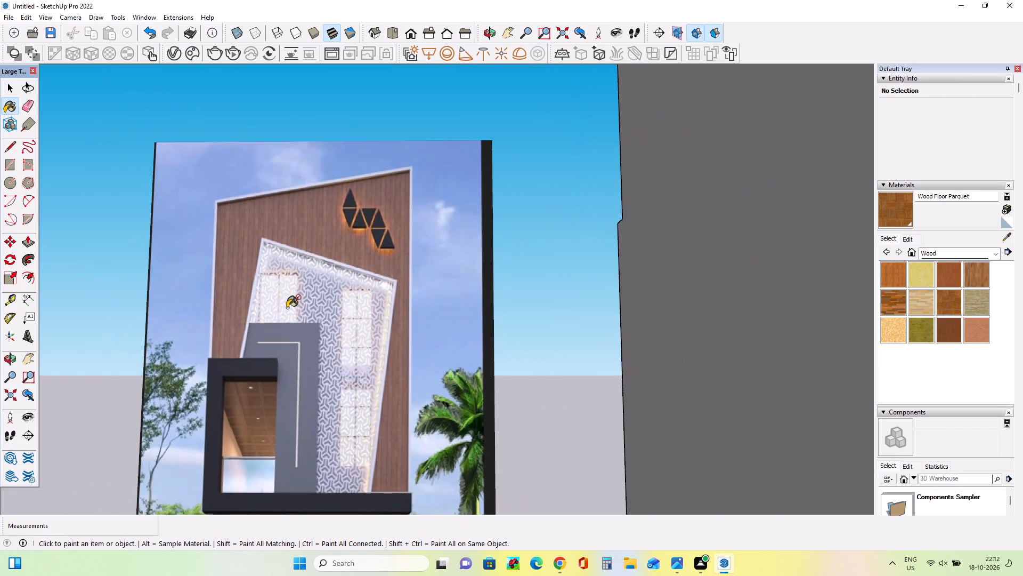
{"action": "scroll", "coordinate": [288, 307], "scroll_direction": "down", "scroll_amount": 13}
{"action": "scroll", "coordinate": [271, 311], "scroll_direction": "down", "scroll_amount": 8}
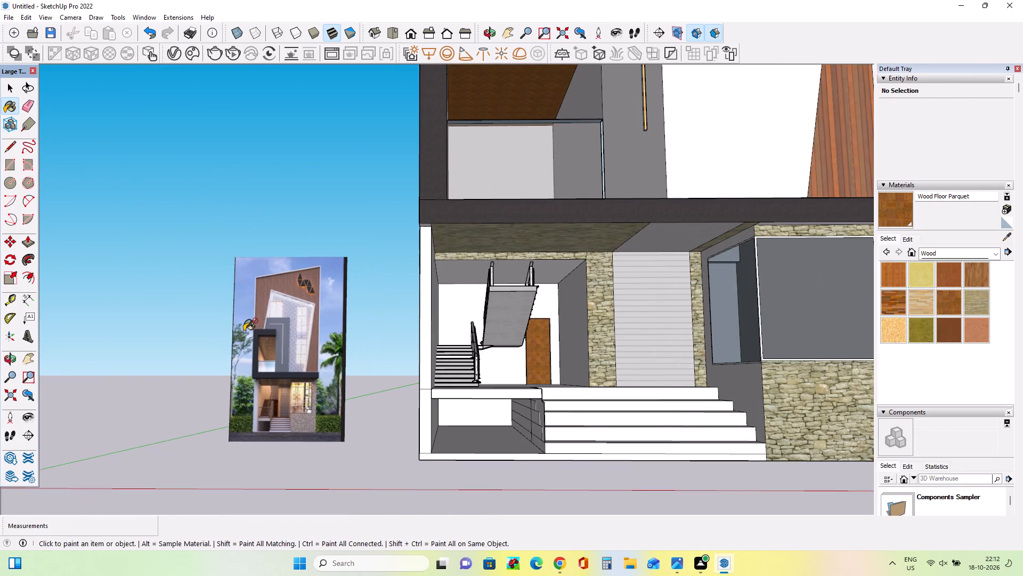
{"action": "scroll", "coordinate": [358, 384], "scroll_direction": "down", "scroll_amount": 5}
{"action": "middle_click_drag", "start_coordinate": [574, 396], "coordinate": [564, 417]}
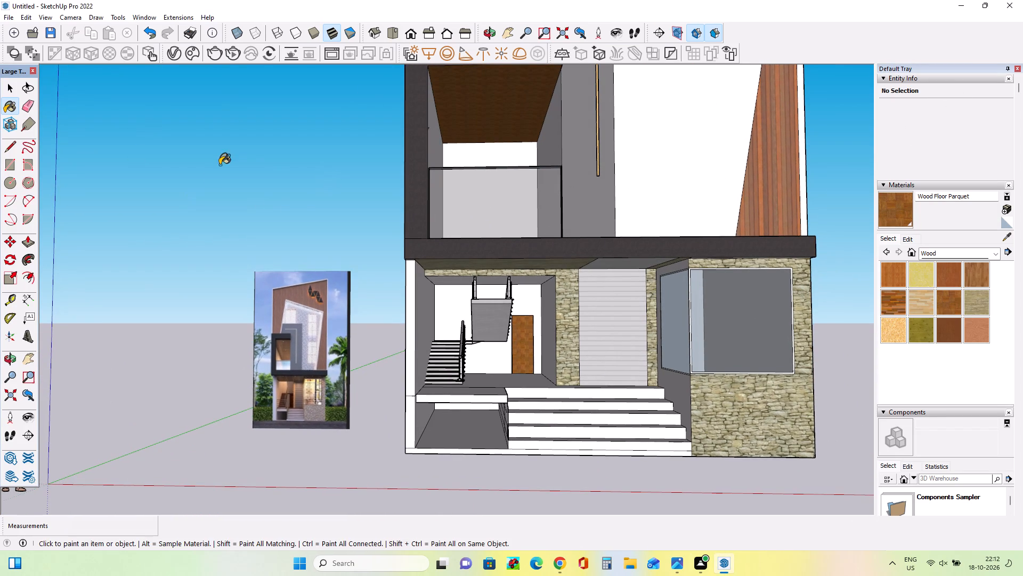
{"action": "key", "text": "End"}
{"action": "key", "text": "Home"}
{"action": "left_click", "coordinate": [10, 16]}
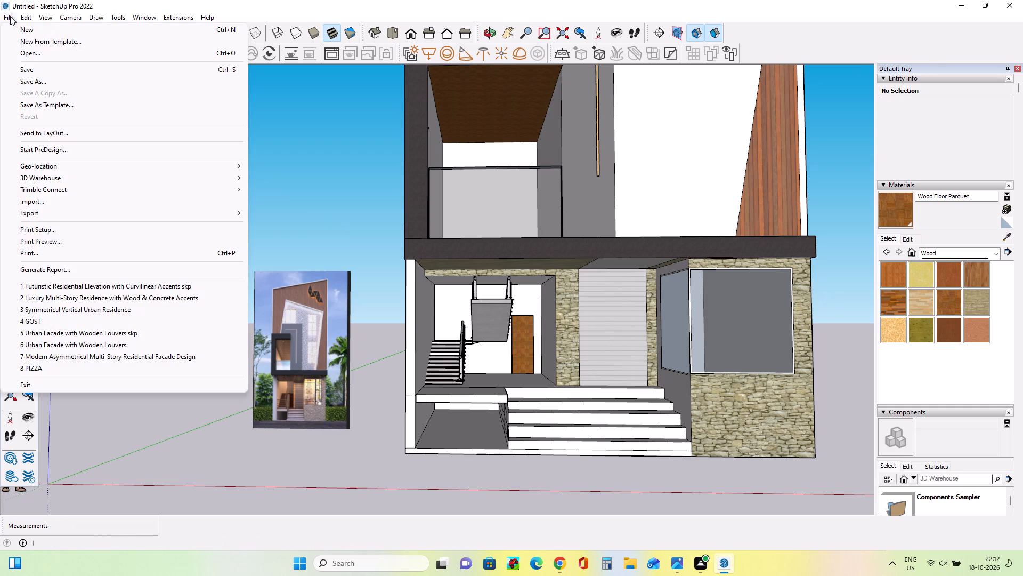
{"action": "left_click", "coordinate": [44, 201]}
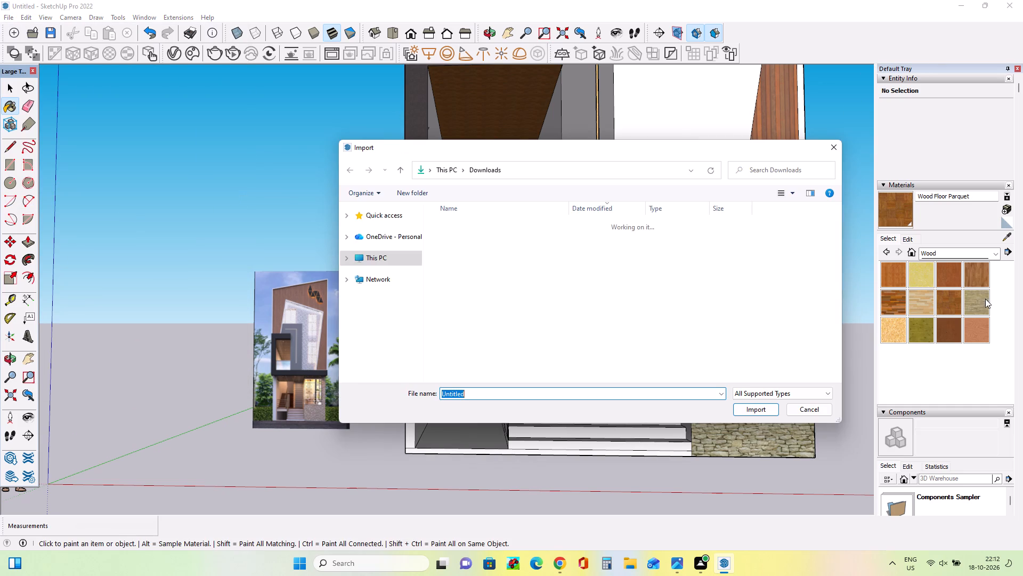
{"action": "left_click", "coordinate": [487, 238]}
{"action": "left_click", "coordinate": [748, 410]}
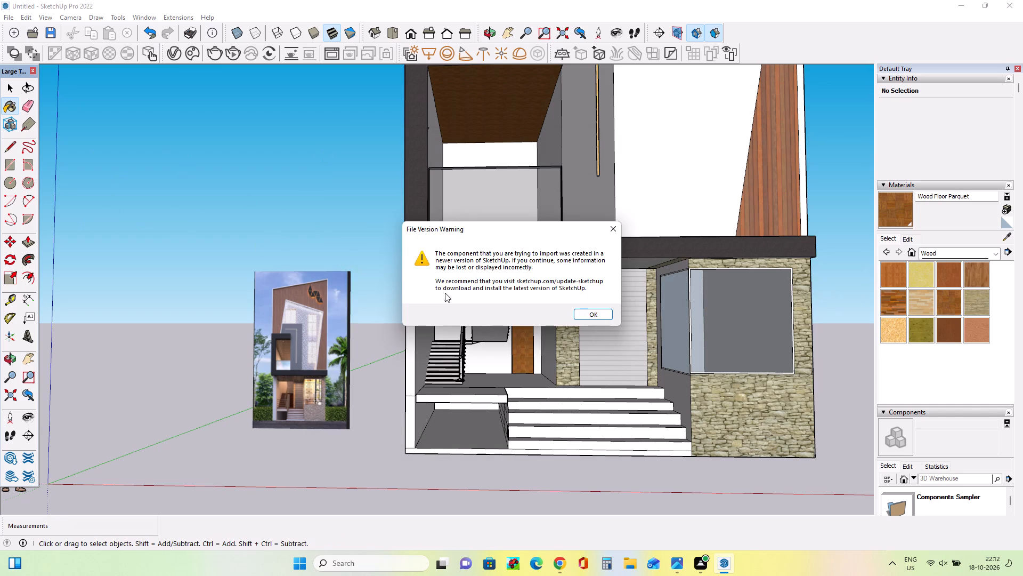
{"action": "left_click", "coordinate": [600, 316]}
{"action": "scroll", "coordinate": [109, 271], "scroll_direction": "down", "scroll_amount": 3}
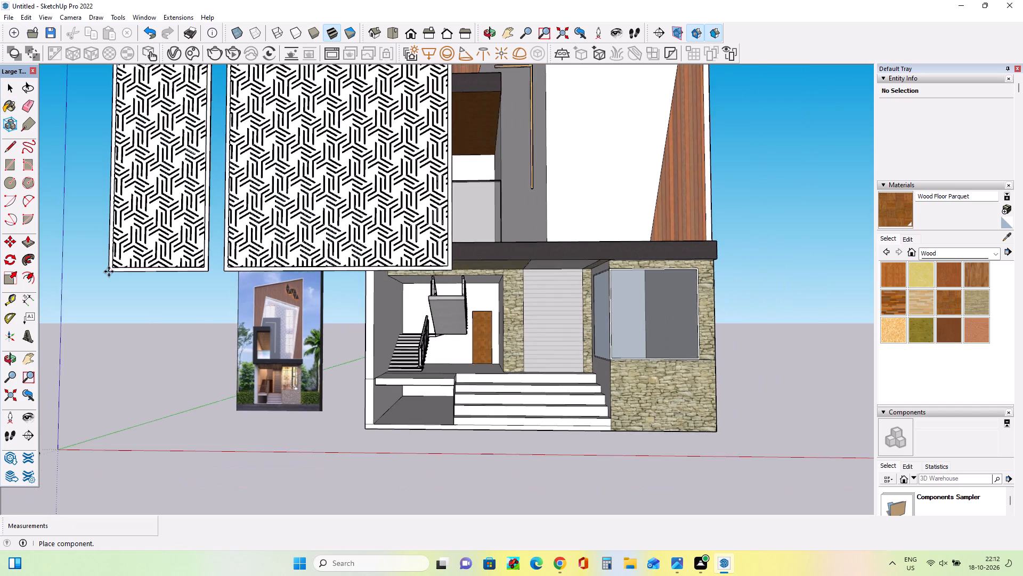
{"action": "scroll", "coordinate": [109, 271], "scroll_direction": "down", "scroll_amount": 15}
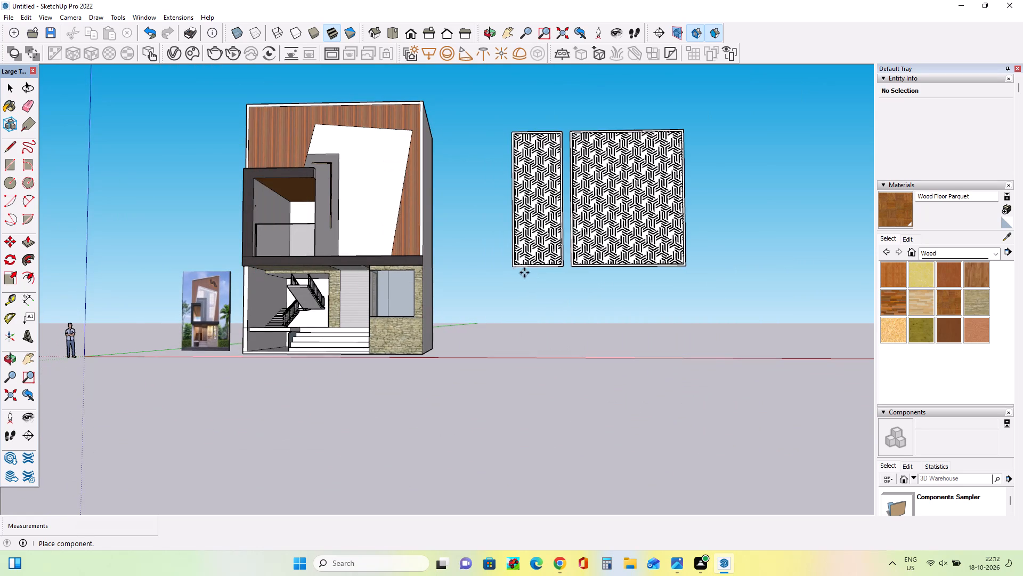
{"action": "left_click", "coordinate": [525, 273]}
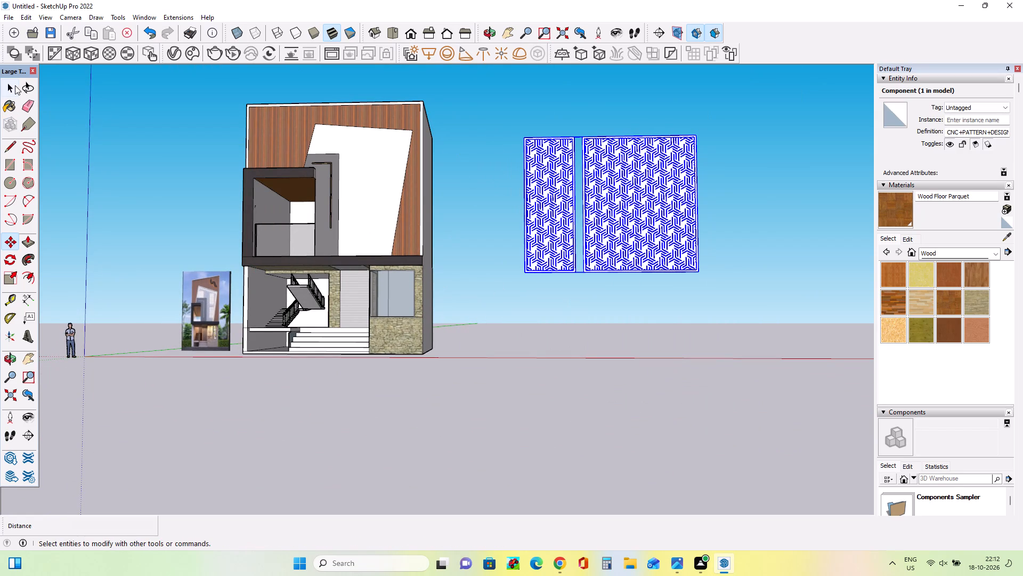
{"action": "left_click", "coordinate": [15, 85]}
{"action": "left_click", "coordinate": [221, 148]}
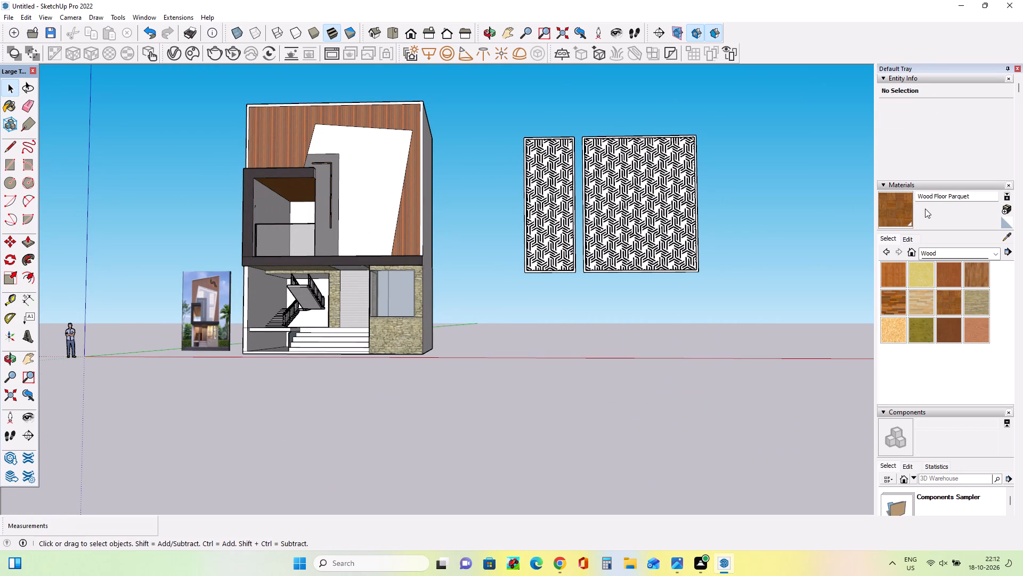
Switch the material library from Wood to In Model and look through the materials already used in the house.
{"action": "left_click", "coordinate": [929, 198]}
{"action": "left_click", "coordinate": [956, 254]}
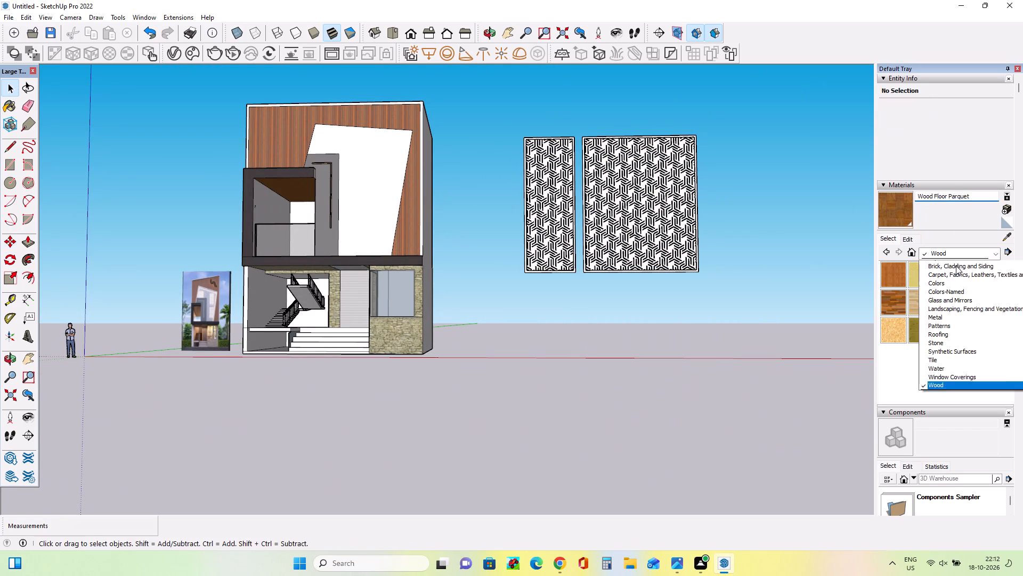
{"action": "scroll", "coordinate": [945, 277], "scroll_direction": "up", "scroll_amount": 8}
{"action": "left_click", "coordinate": [945, 276]}
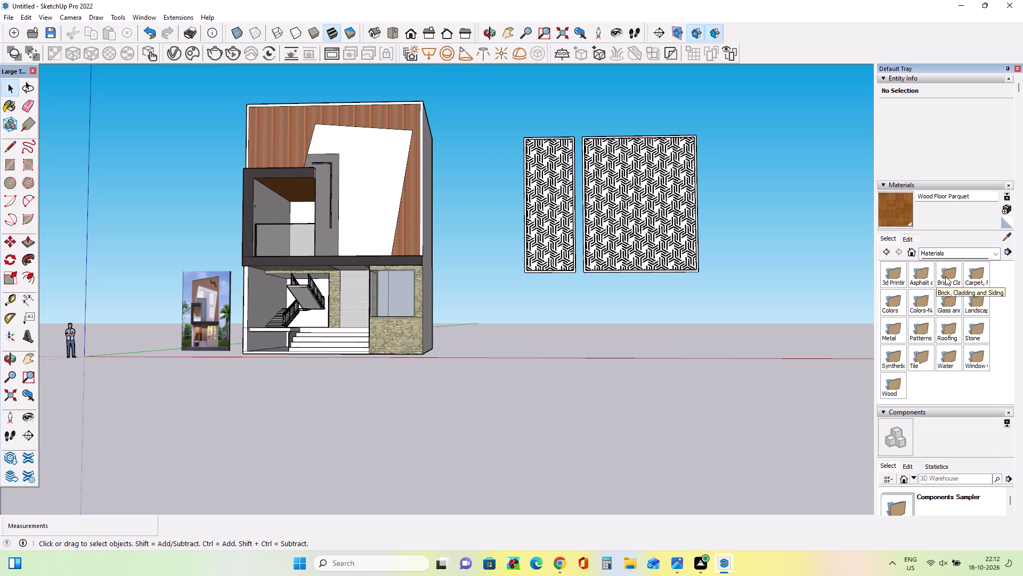
{"action": "left_click", "coordinate": [936, 251]}
{"action": "scroll", "coordinate": [940, 282], "scroll_direction": "up", "scroll_amount": 2}
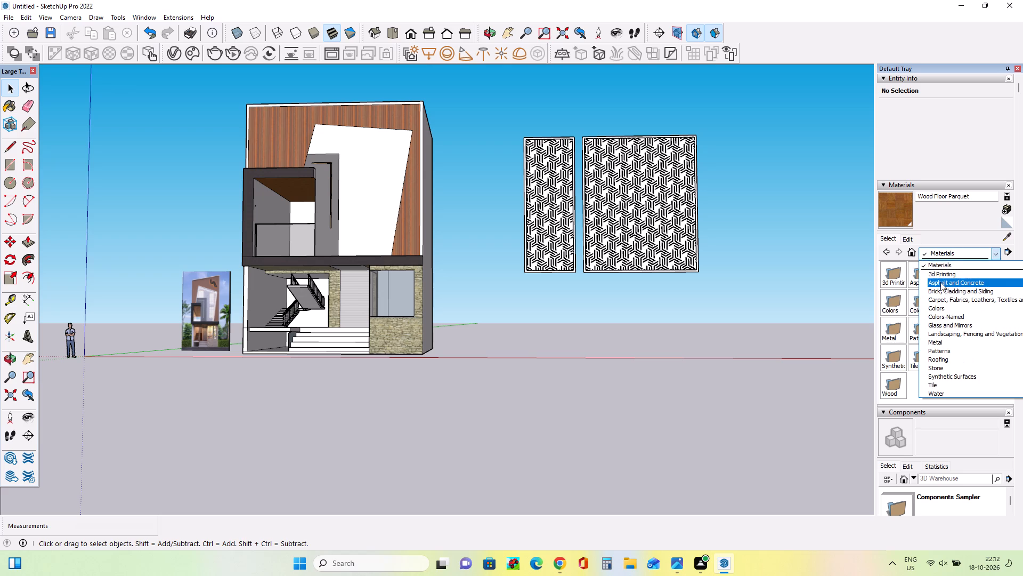
{"action": "scroll", "coordinate": [940, 282], "scroll_direction": "up", "scroll_amount": 6}
{"action": "left_click", "coordinate": [938, 268]}
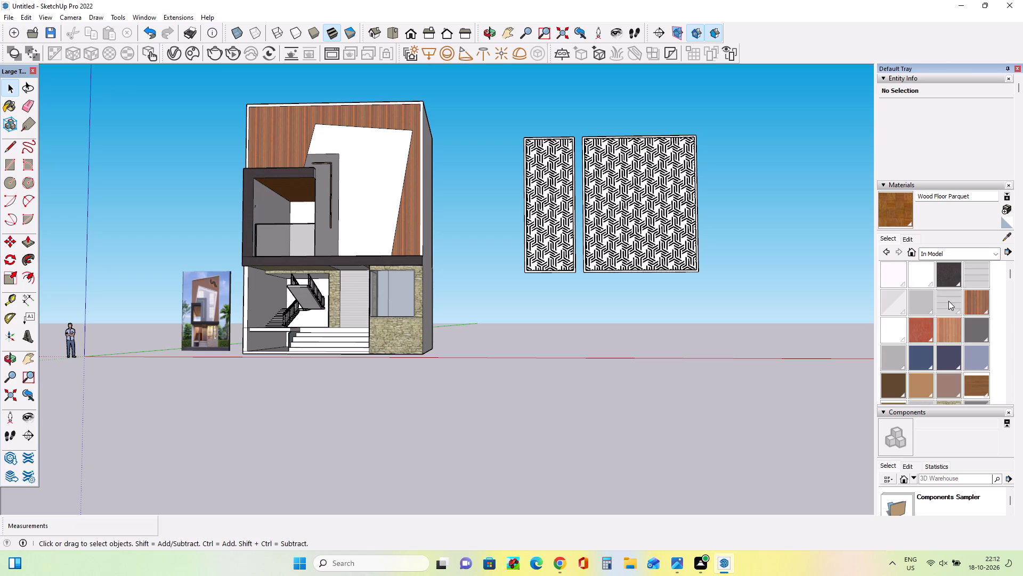
{"action": "scroll", "coordinate": [938, 300], "scroll_direction": "down", "scroll_amount": 2}
{"action": "scroll", "coordinate": [934, 333], "scroll_direction": "up", "scroll_amount": 7}
{"action": "scroll", "coordinate": [936, 306], "scroll_direction": "down", "scroll_amount": 4}
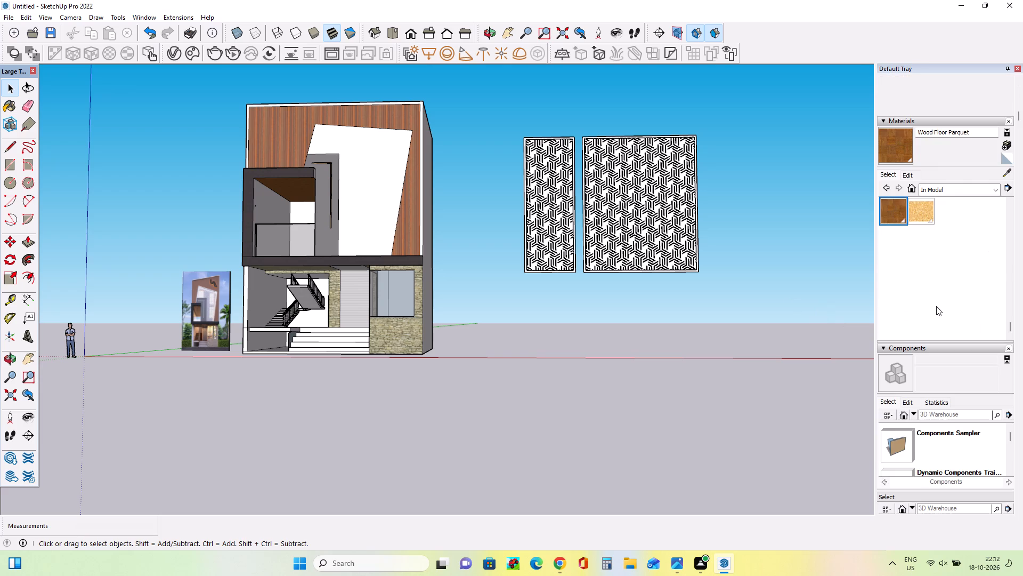
{"action": "scroll", "coordinate": [936, 307], "scroll_direction": "up", "scroll_amount": 5}
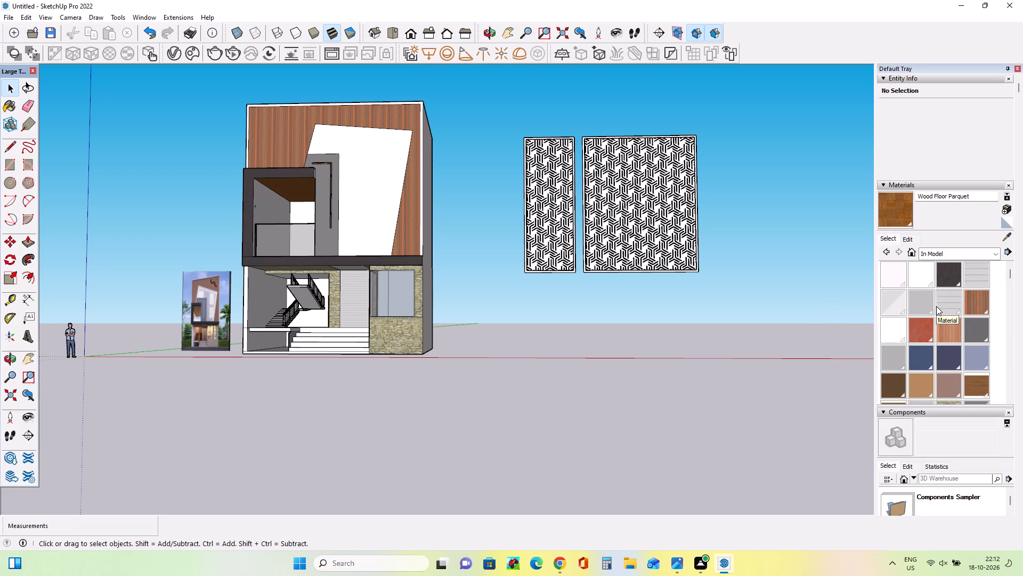
{"action": "scroll", "coordinate": [936, 306], "scroll_direction": "down", "scroll_amount": 1}
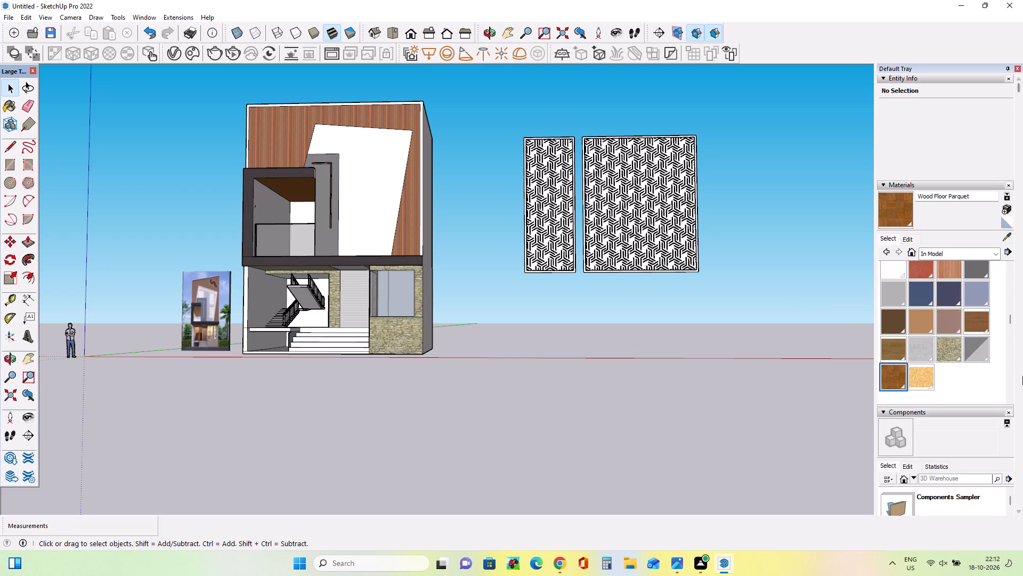
{"action": "left_click", "coordinate": [761, 238]}
Move the CNC panel component over the upper facade for comparison, and set it back in the open space beside the house.
{"action": "left_click", "coordinate": [614, 231]}
{"action": "left_click", "coordinate": [641, 231]}
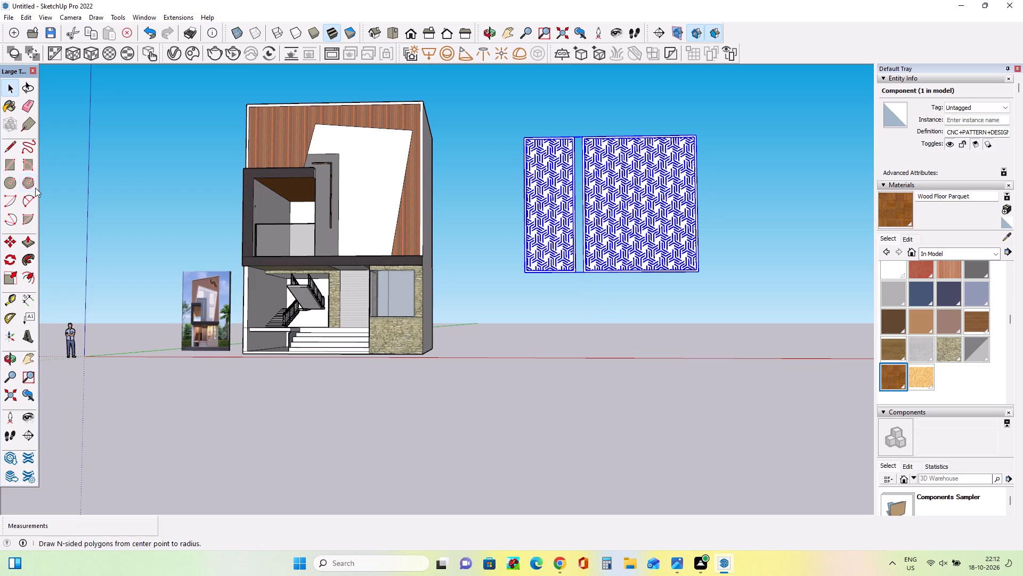
{"action": "left_click", "coordinate": [8, 246]}
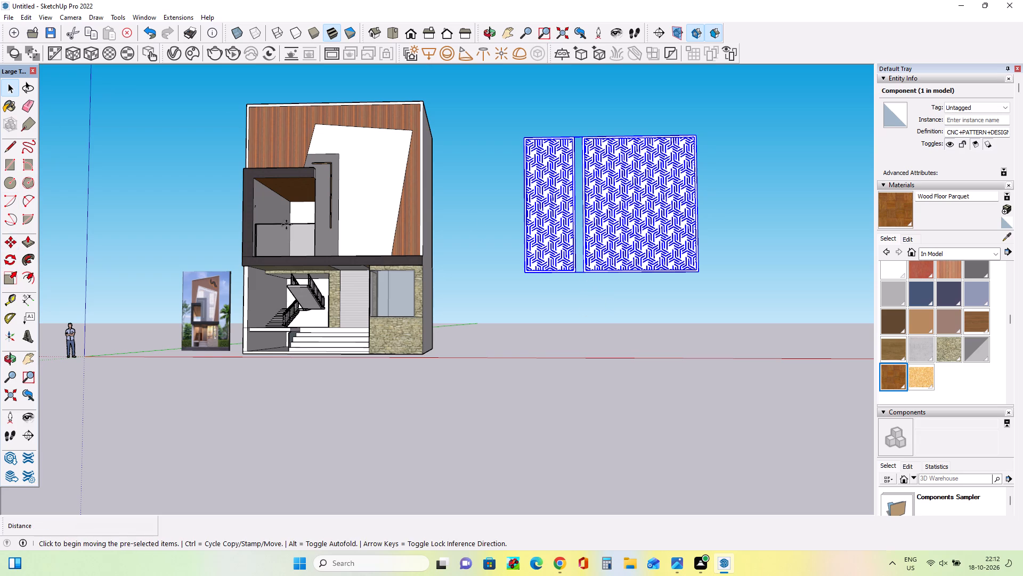
{"action": "left_click_drag", "start_coordinate": [534, 271], "coordinate": [344, 218]}
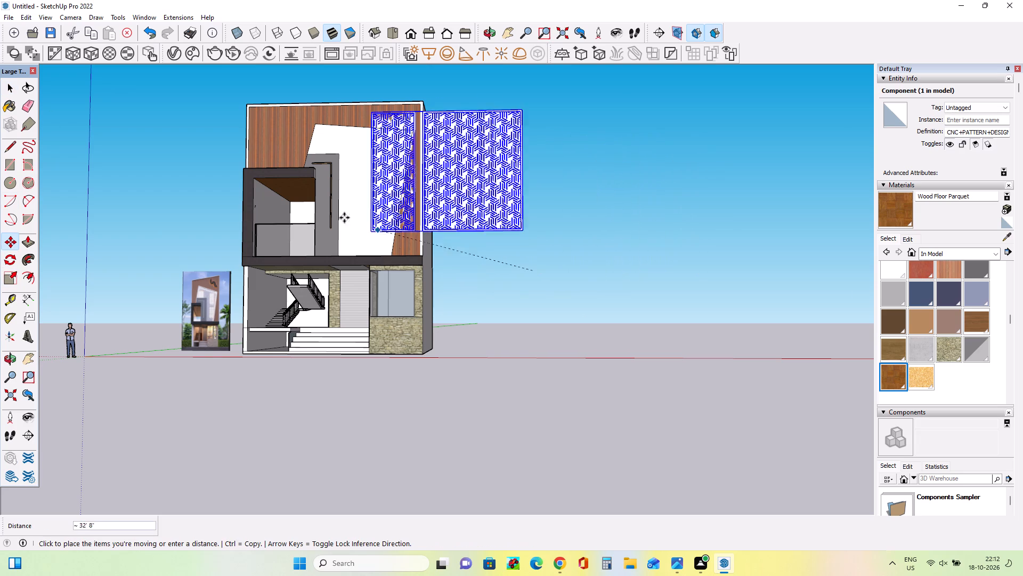
{"action": "left_click_drag", "start_coordinate": [344, 218], "coordinate": [356, 239]}
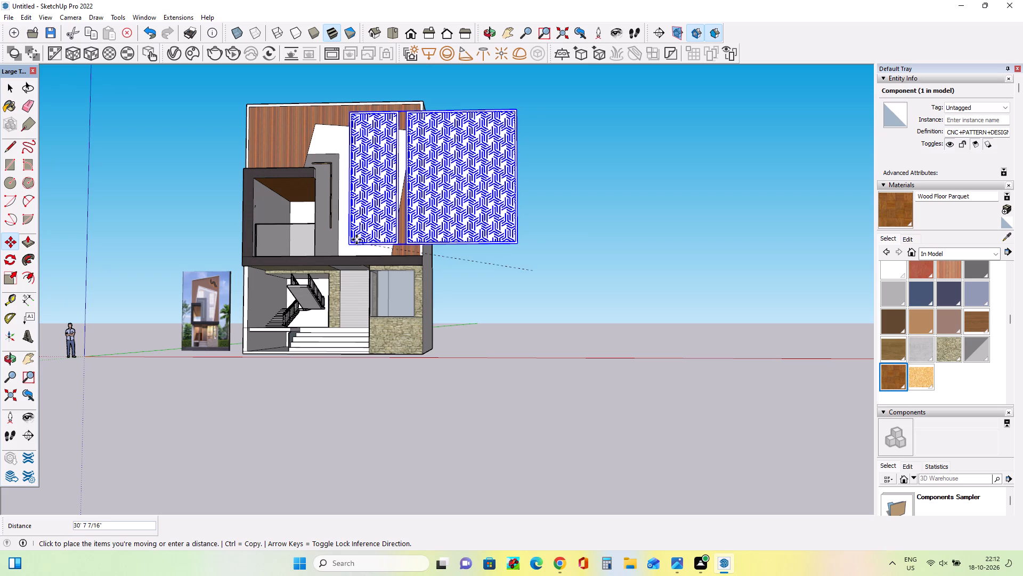
{"action": "left_click_drag", "start_coordinate": [356, 239], "coordinate": [470, 259]}
{"action": "left_click", "coordinate": [524, 316]}
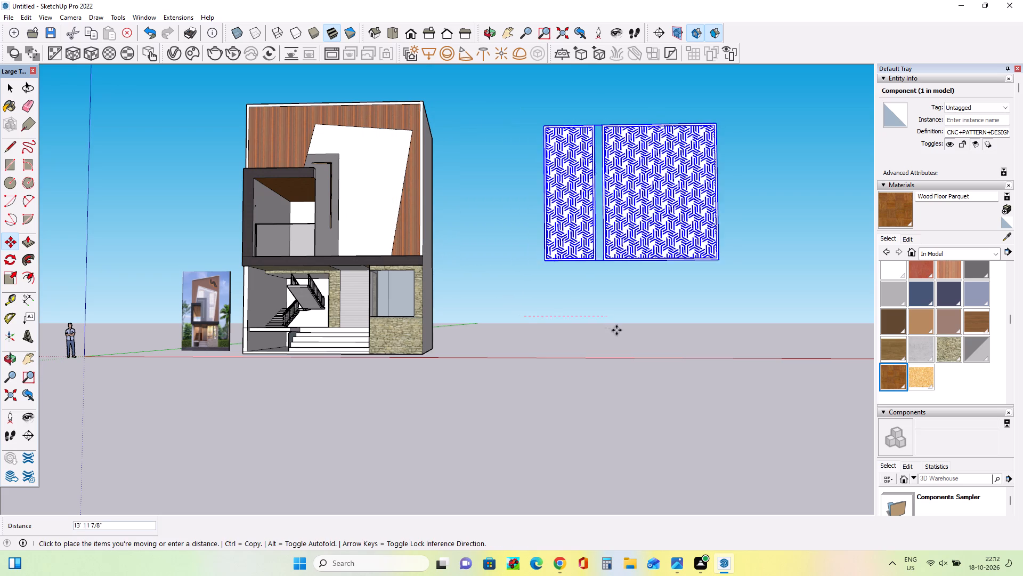
{"action": "left_click", "coordinate": [582, 300]}
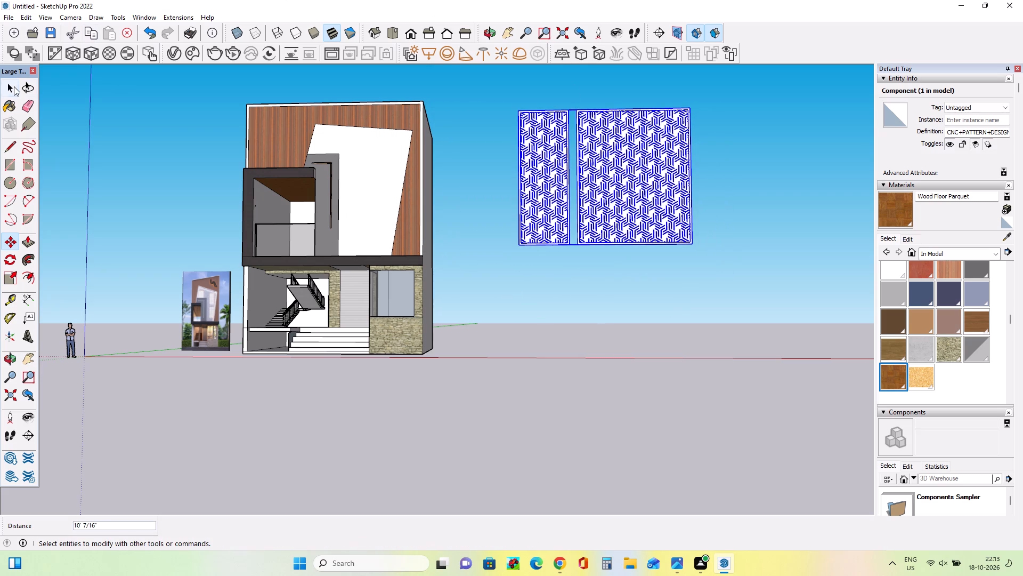
{"action": "left_click", "coordinate": [14, 86]}
{"action": "left_click", "coordinate": [111, 113]}
{"action": "left_click", "coordinate": [112, 116]}
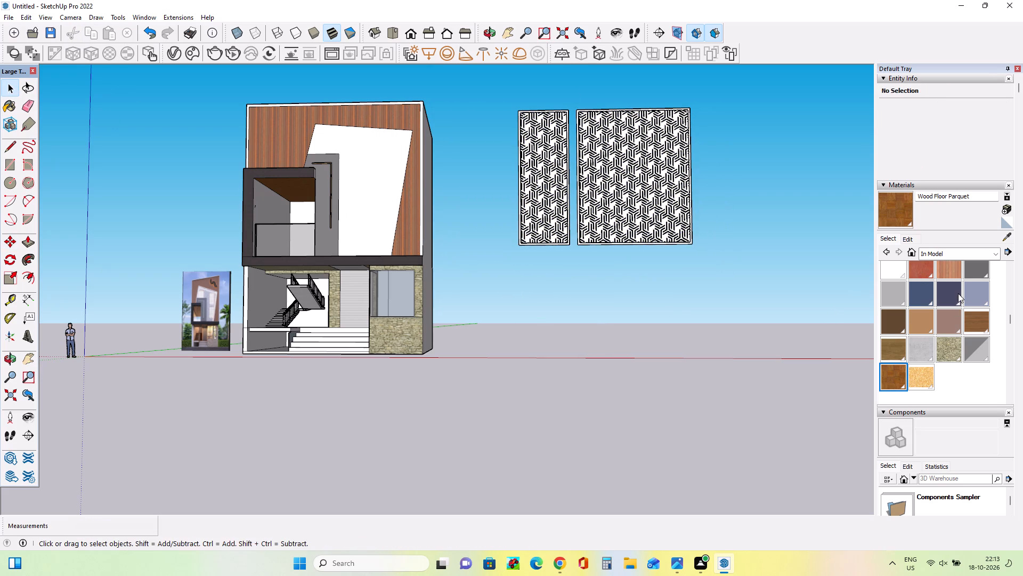
Browse the In Model materials and the list of material libraries for a finish that suits the CNC panels.
{"action": "scroll", "coordinate": [936, 311], "scroll_direction": "up", "scroll_amount": 6}
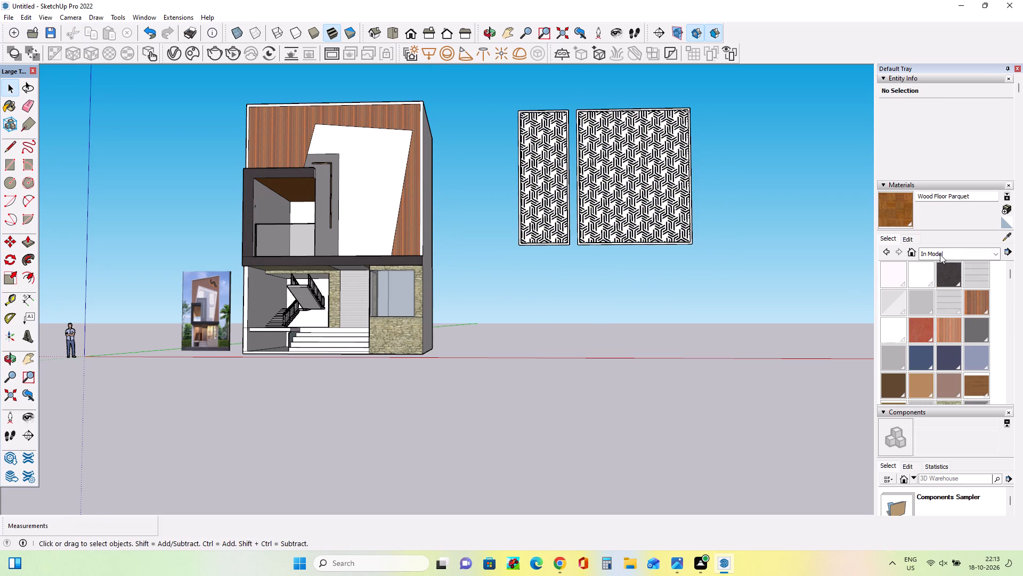
{"action": "left_click", "coordinate": [940, 254]}
{"action": "left_click", "coordinate": [941, 273]}
{"action": "left_click", "coordinate": [941, 258]}
{"action": "key", "text": "XF86Search"}
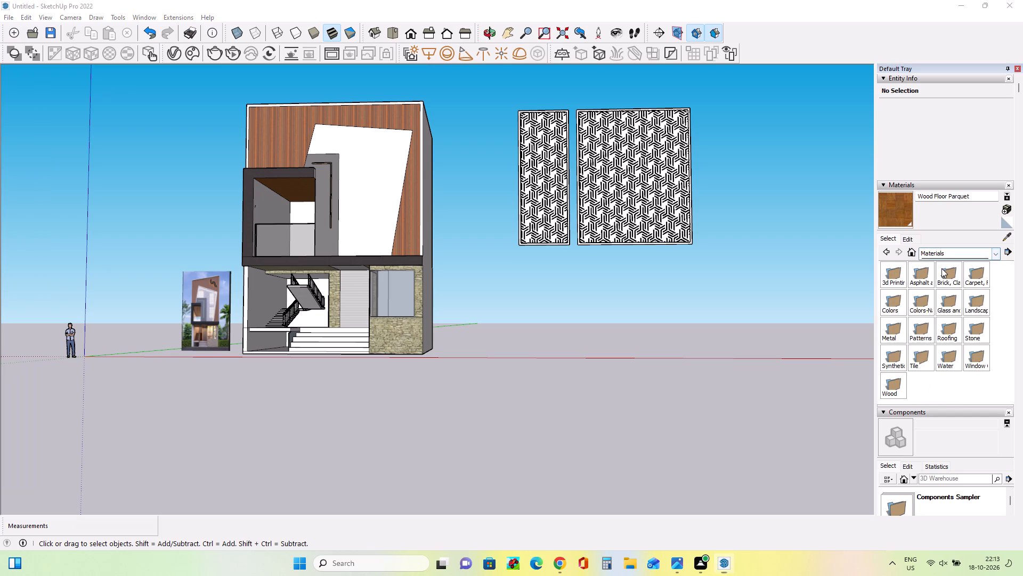
{"action": "left_click", "coordinate": [930, 253]}
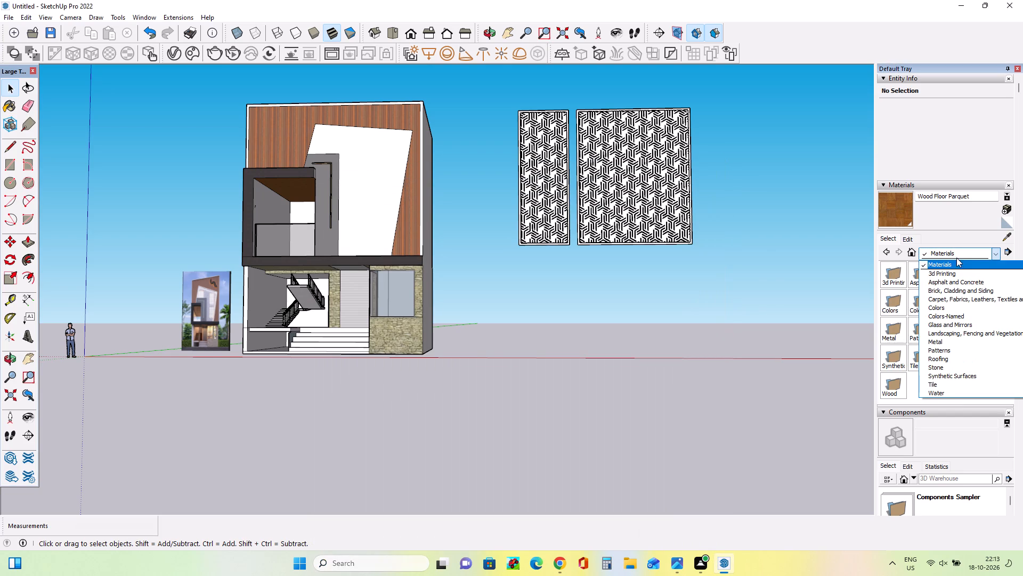
{"action": "scroll", "coordinate": [948, 286], "scroll_direction": "up", "scroll_amount": 6}
{"action": "left_click", "coordinate": [943, 268]}
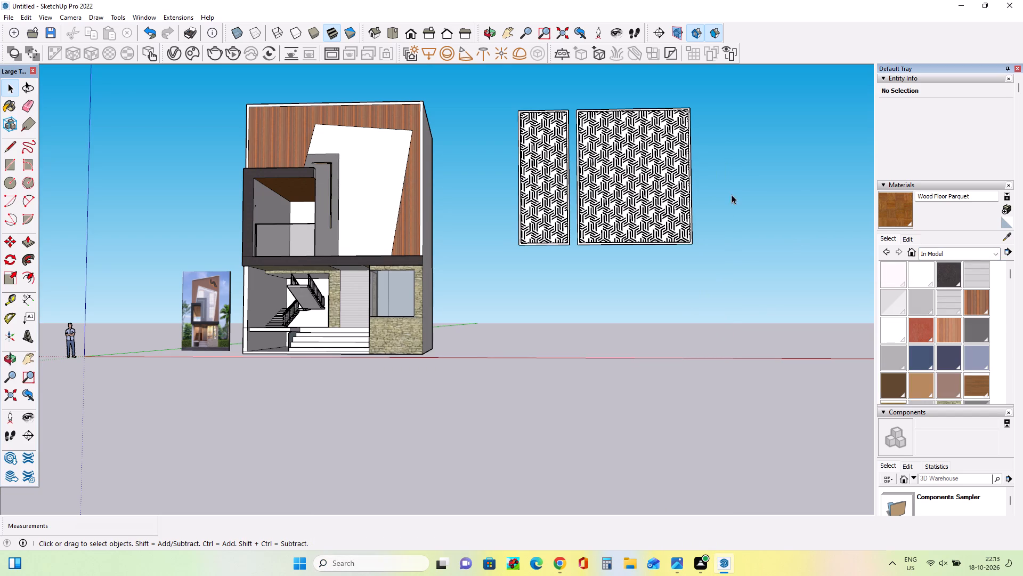
{"action": "left_click", "coordinate": [769, 255]}
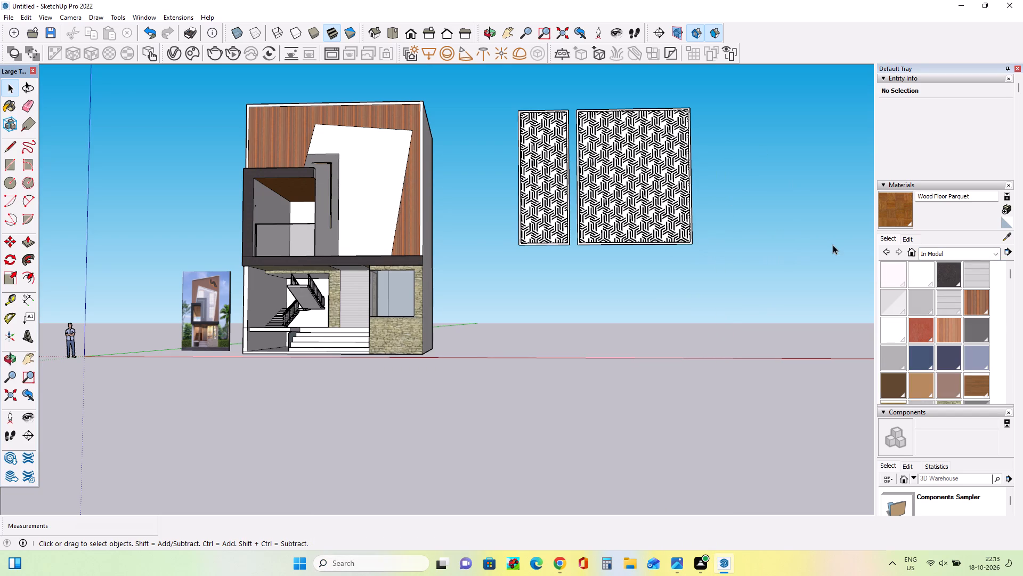
{"action": "scroll", "coordinate": [833, 244], "scroll_direction": "down", "scroll_amount": 3}
{"action": "scroll", "coordinate": [897, 323], "scroll_direction": "down", "scroll_amount": 4}
{"action": "scroll", "coordinate": [908, 261], "scroll_direction": "up", "scroll_amount": 3}
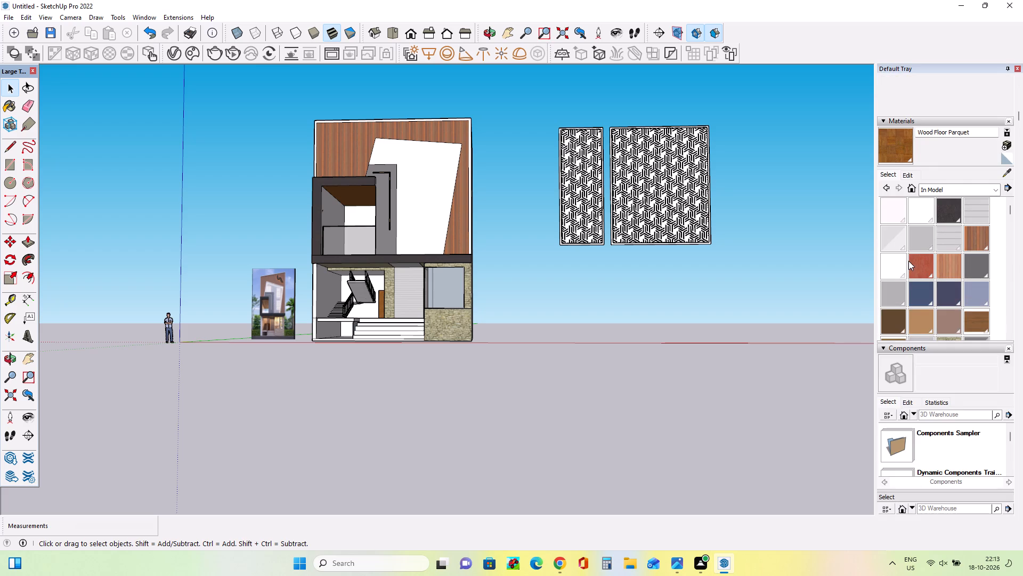
{"action": "scroll", "coordinate": [908, 261], "scroll_direction": "down", "scroll_amount": 3}
{"action": "scroll", "coordinate": [908, 261], "scroll_direction": "up", "scroll_amount": 3}
{"action": "scroll", "coordinate": [908, 261], "scroll_direction": "down", "scroll_amount": 1}
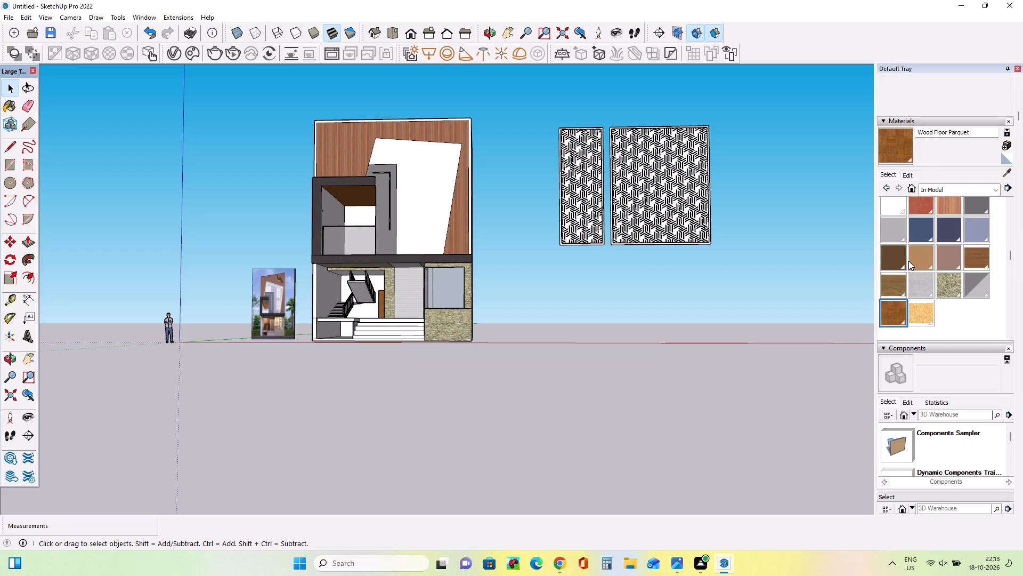
{"action": "scroll", "coordinate": [908, 261], "scroll_direction": "up", "scroll_amount": 3}
Switch to Chrome, go back to the cnc cutting results, and open the CNC - Laser Cut Panel Design #2 model further down.
{"action": "left_click", "coordinate": [556, 567]}
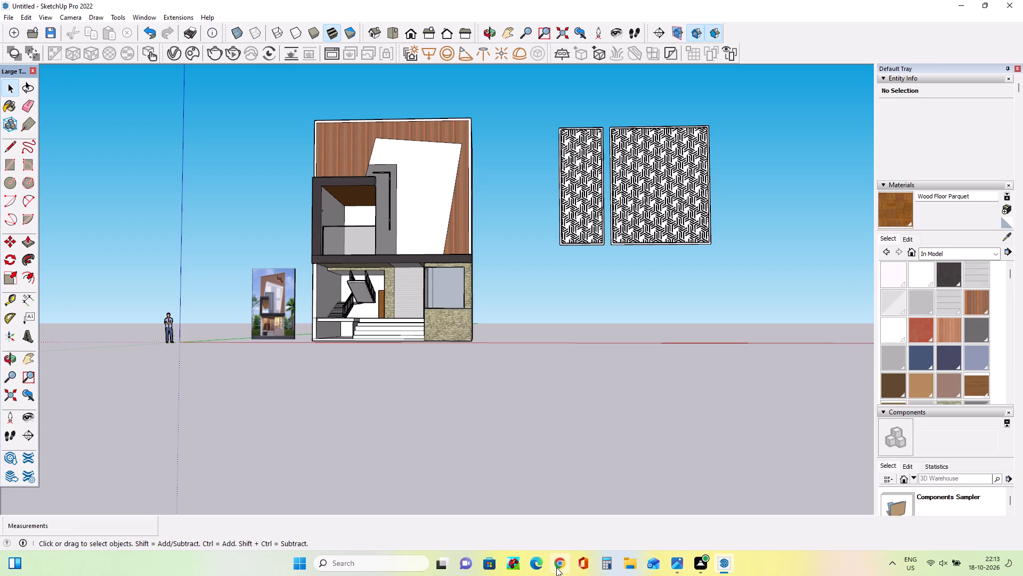
{"action": "left_click", "coordinate": [9, 25]}
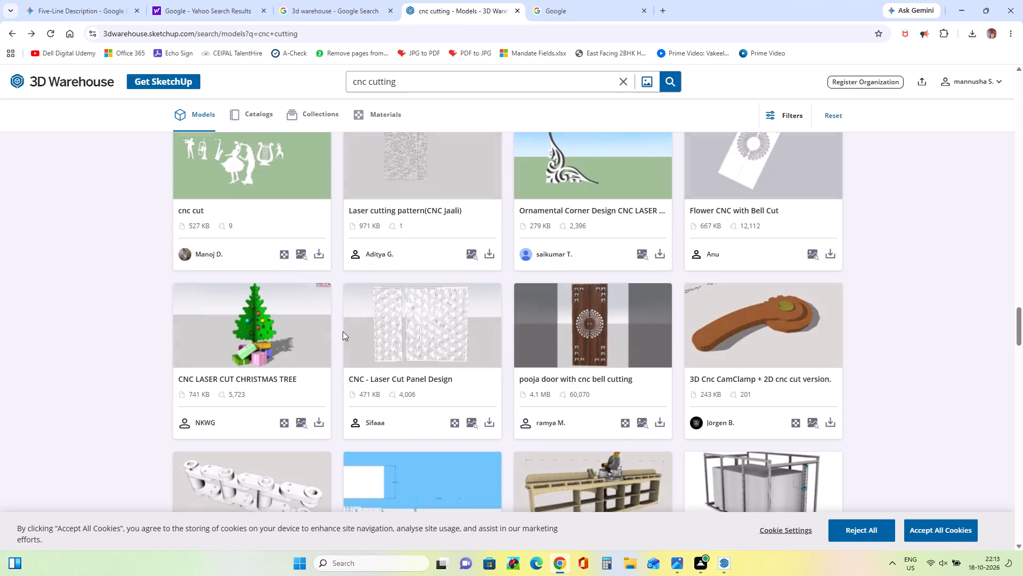
{"action": "scroll", "coordinate": [343, 331], "scroll_direction": "down", "scroll_amount": 7}
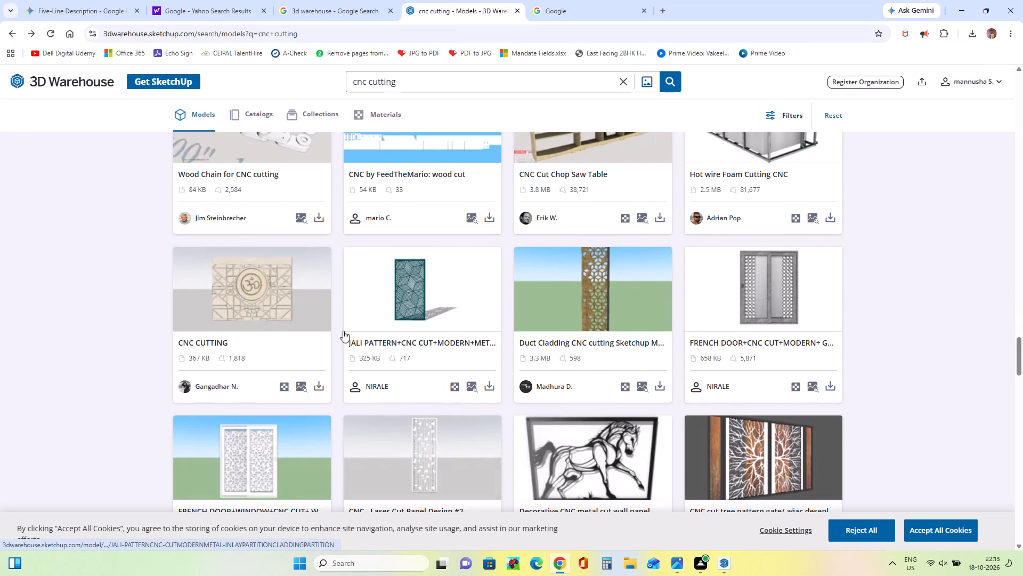
{"action": "scroll", "coordinate": [343, 331], "scroll_direction": "down", "scroll_amount": 2}
{"action": "left_click", "coordinate": [447, 350]}
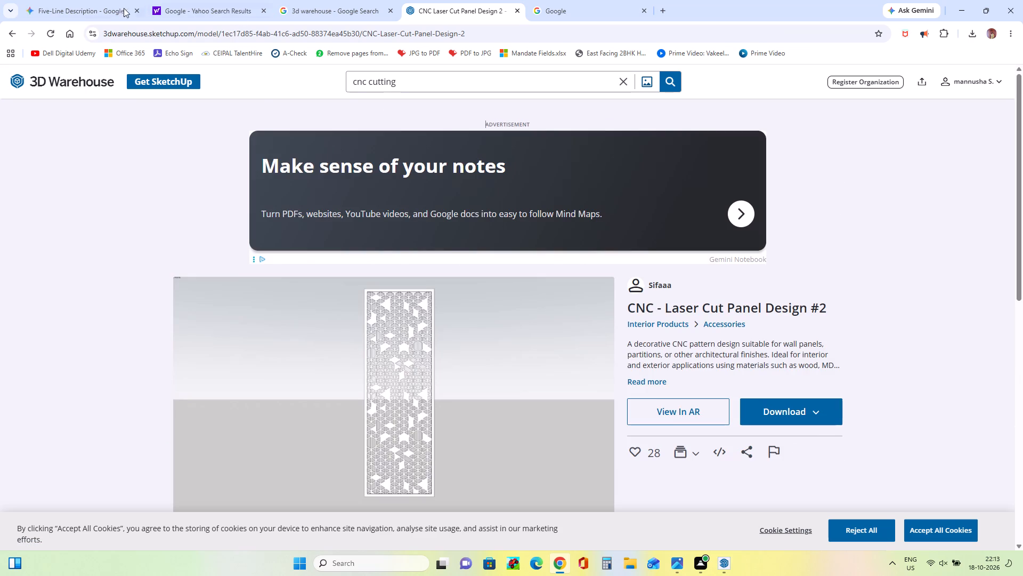
Return to the cnc cutting results and open the cnc model collection of cut panel patterns.
{"action": "key", "text": "Tab"}
{"action": "left_click", "coordinate": [13, 37]}
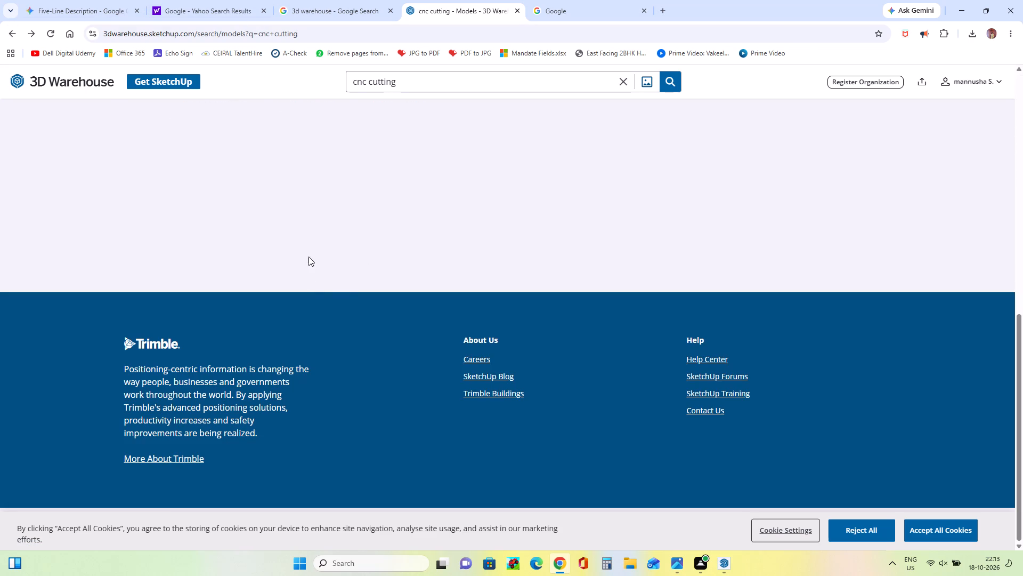
{"action": "scroll", "coordinate": [366, 260], "scroll_direction": "down", "scroll_amount": 4}
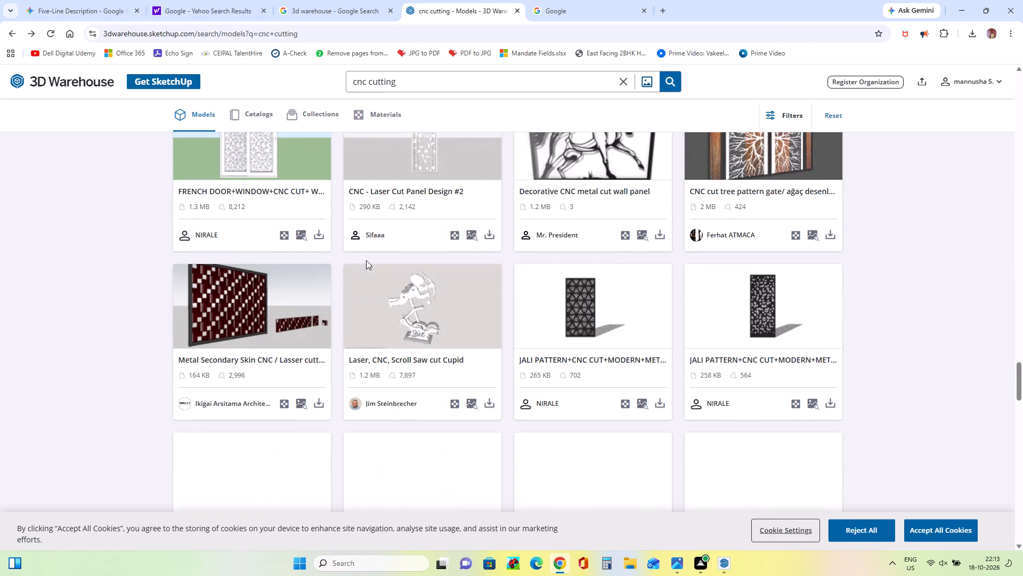
{"action": "scroll", "coordinate": [376, 330], "scroll_direction": "down", "scroll_amount": 3}
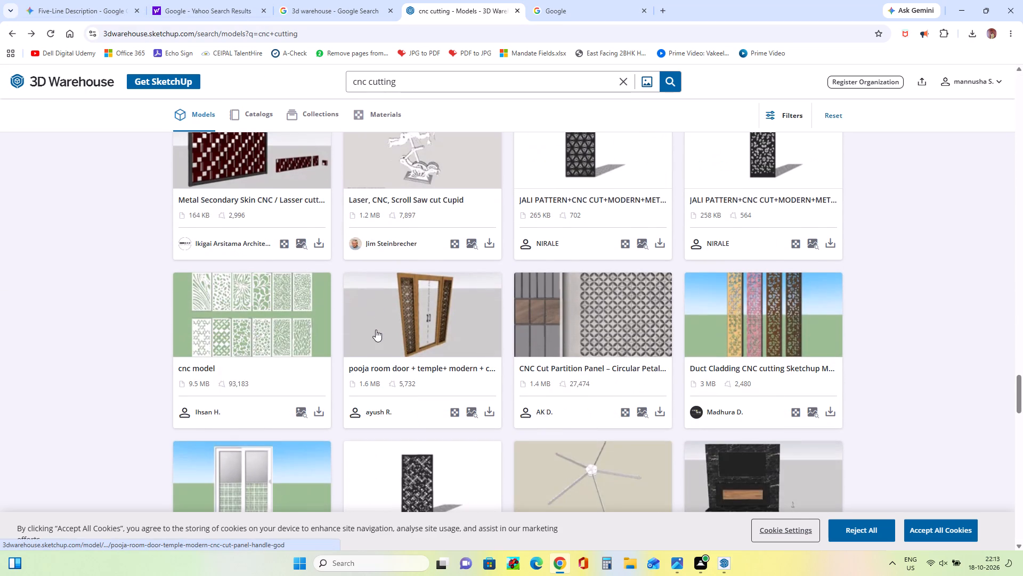
{"action": "key", "text": "Return"}
{"action": "left_click", "coordinate": [222, 345]}
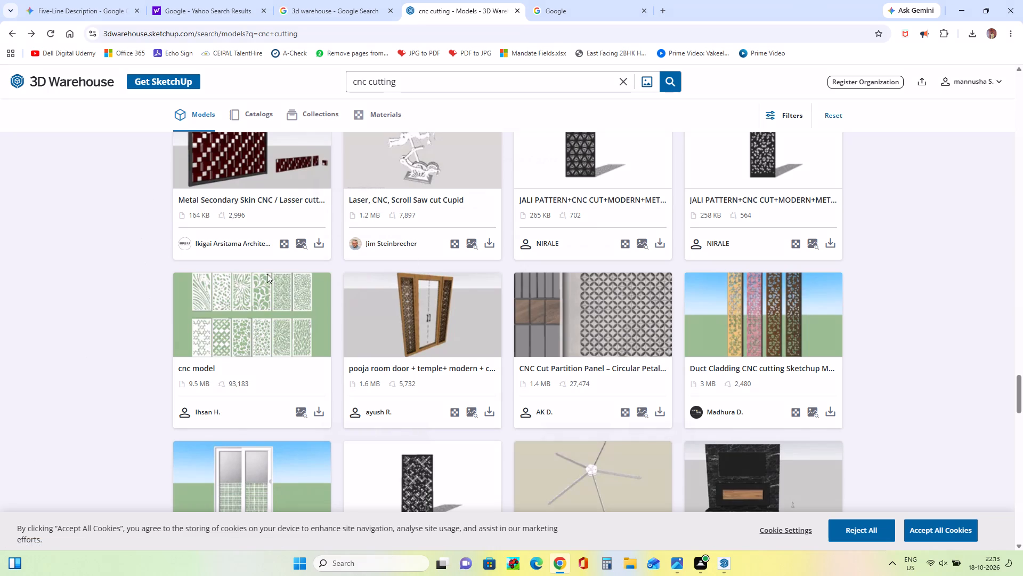
{"action": "left_click", "coordinate": [684, 162]}
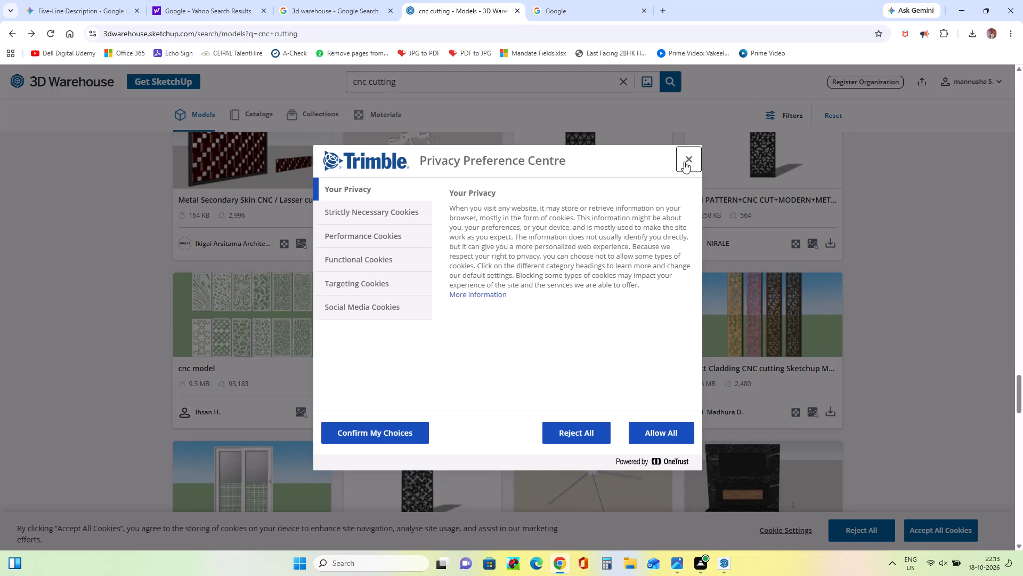
{"action": "left_click", "coordinate": [255, 327]}
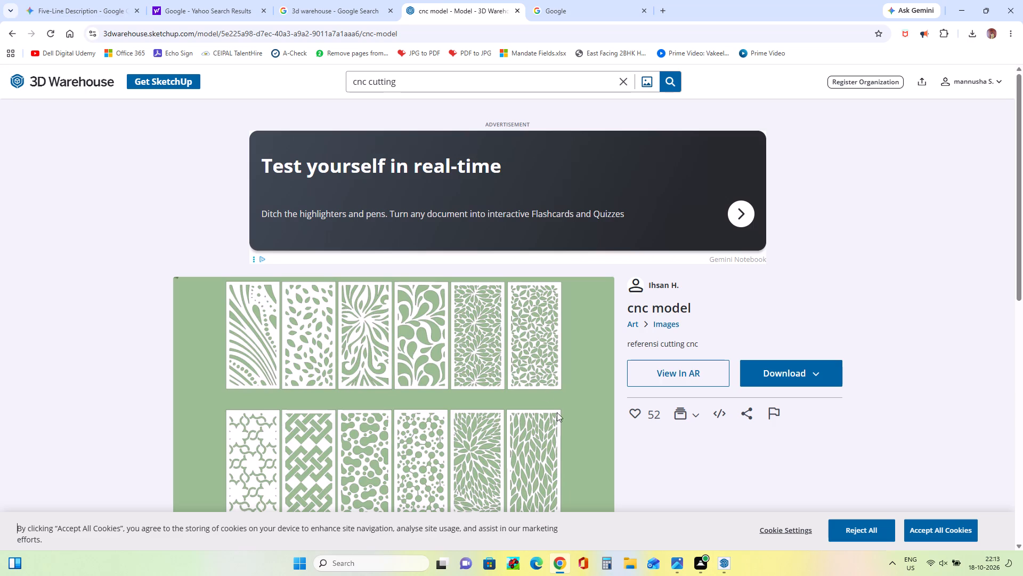
Download the cnc model collection as a SketchUp file.
{"action": "left_click", "coordinate": [768, 366]}
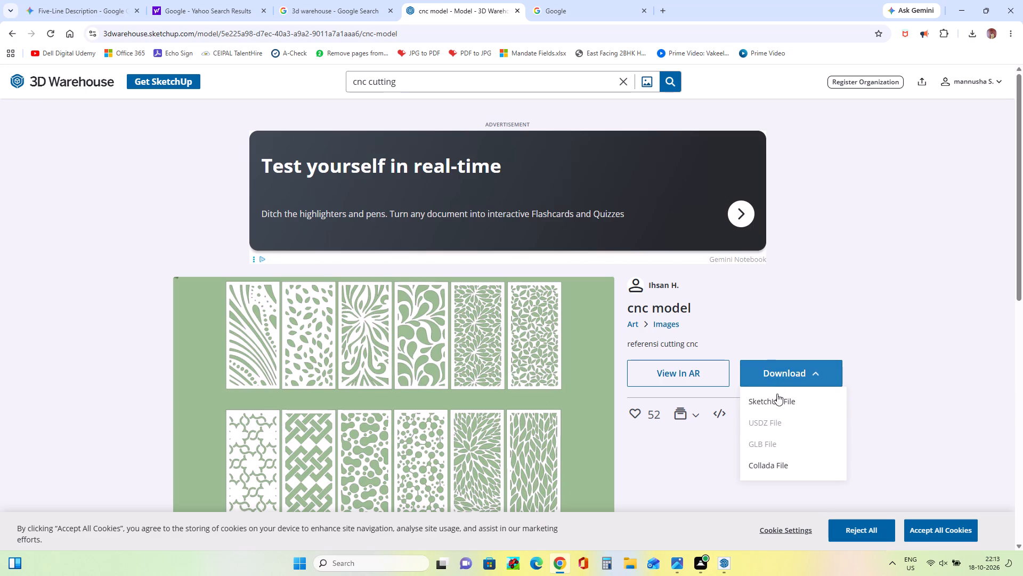
{"action": "left_click", "coordinate": [777, 401]}
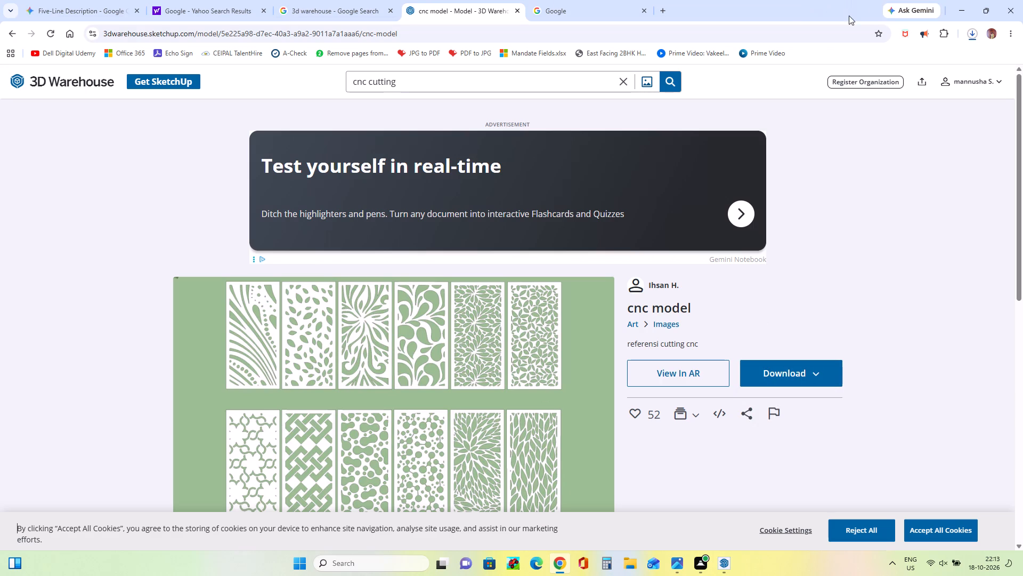
Switch to SketchUp, import the cnc file from Downloads, and place it in the open space between the house and the patterned panels.
{"action": "left_click", "coordinate": [962, 5]}
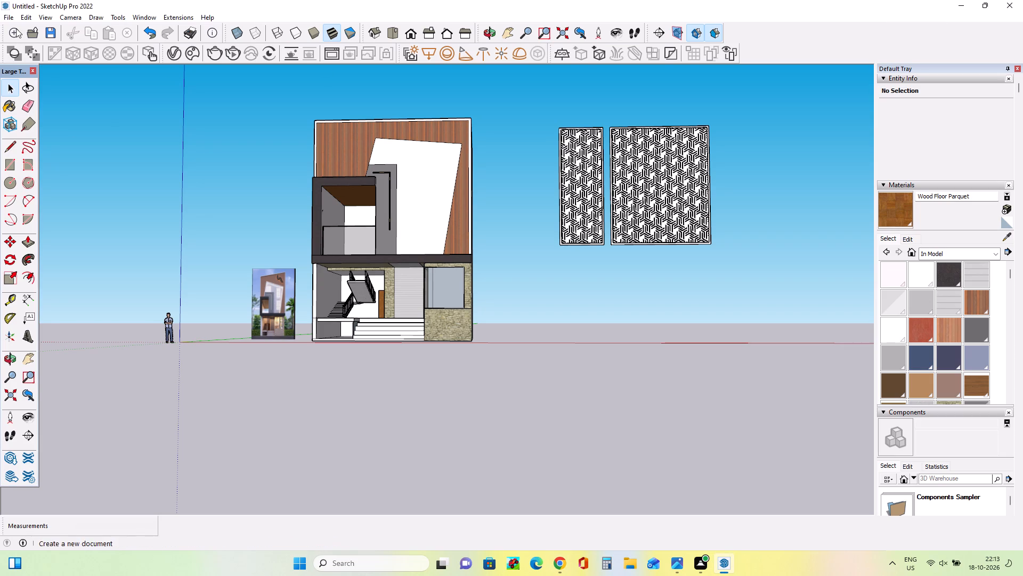
{"action": "left_click", "coordinate": [0, 15]}
{"action": "left_click", "coordinate": [47, 203]}
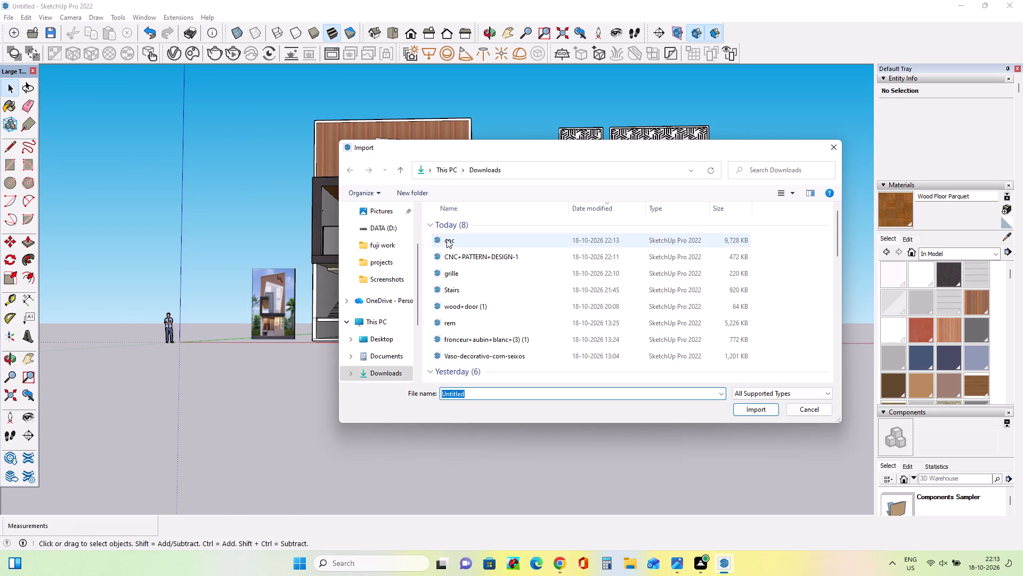
{"action": "left_click", "coordinate": [447, 239]}
{"action": "left_click", "coordinate": [752, 409]}
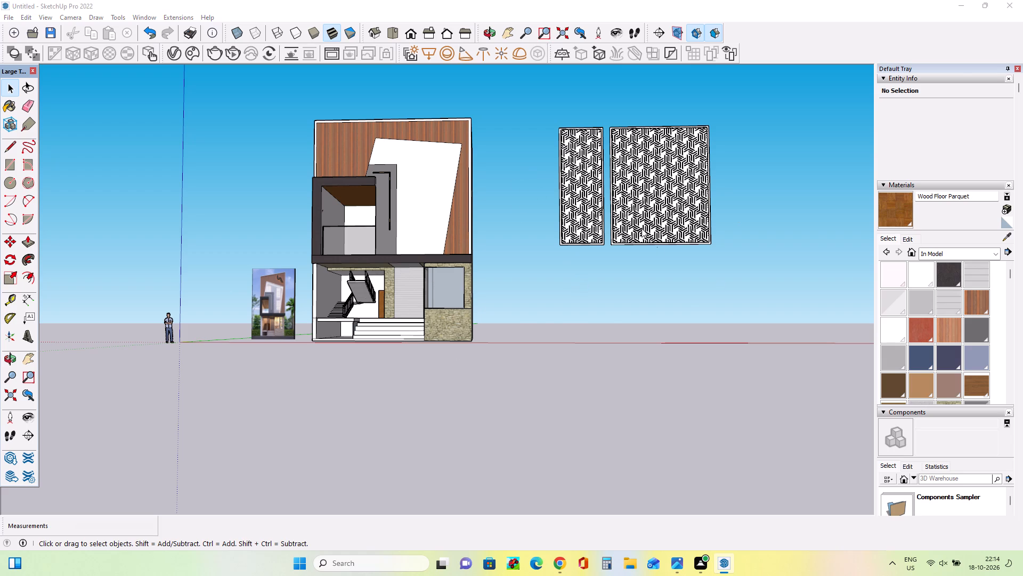
{"action": "left_click", "coordinate": [582, 315]}
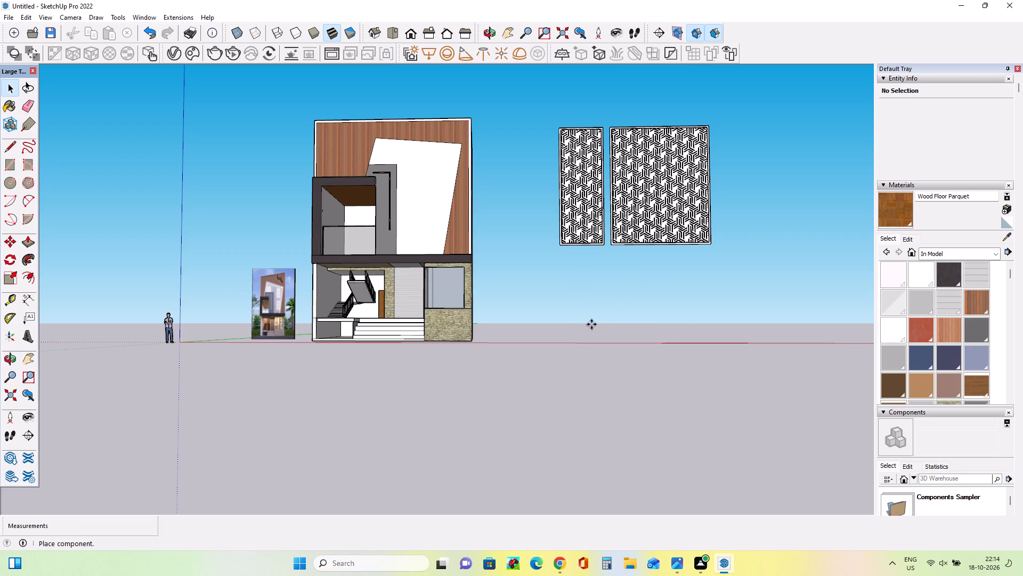
{"action": "middle_click_drag", "start_coordinate": [611, 259], "coordinate": [621, 373]}
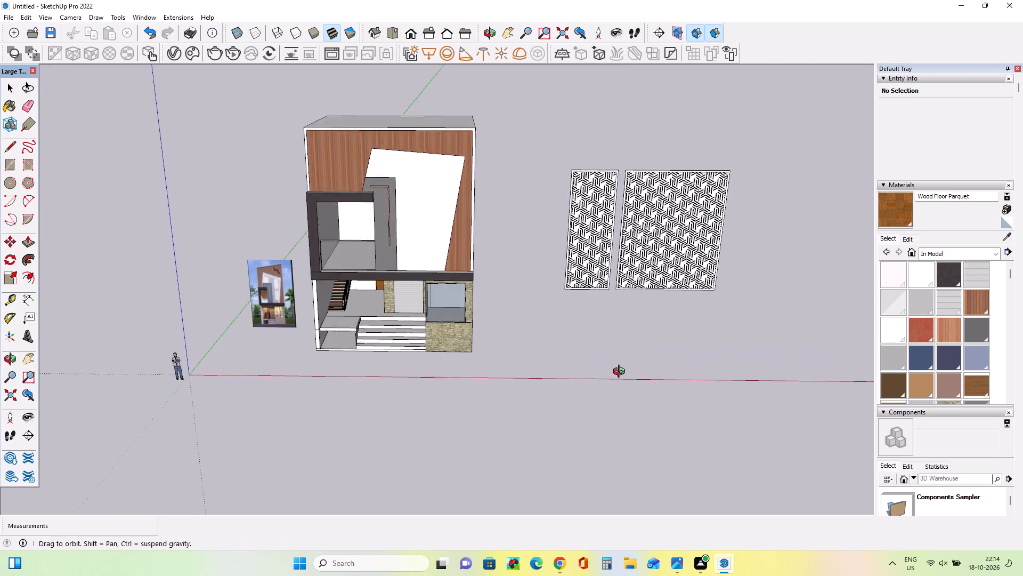
{"action": "middle_click_drag", "start_coordinate": [621, 373], "coordinate": [622, 376]}
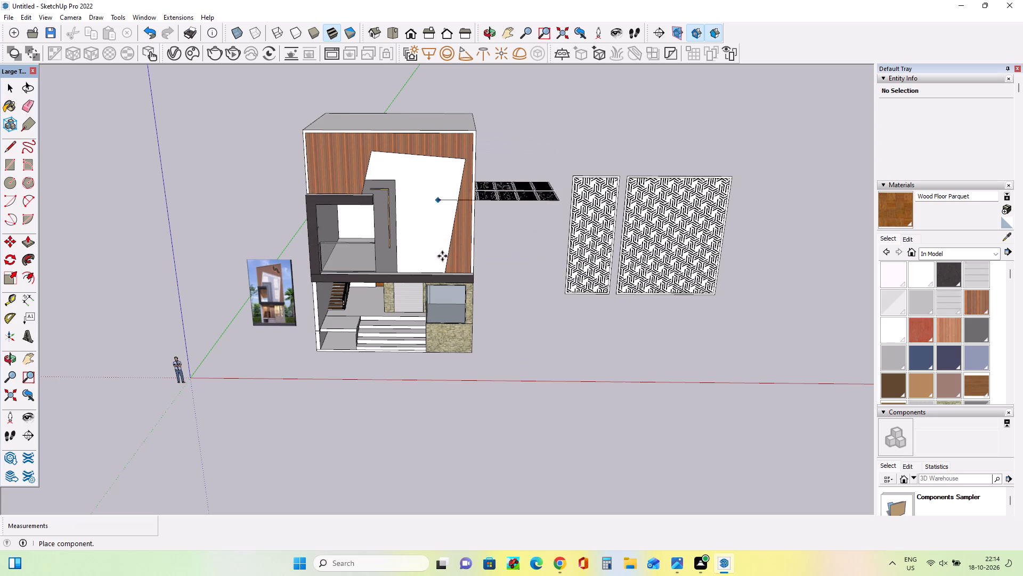
{"action": "left_click", "coordinate": [535, 196]}
{"action": "middle_click_drag", "start_coordinate": [537, 246], "coordinate": [540, 254]}
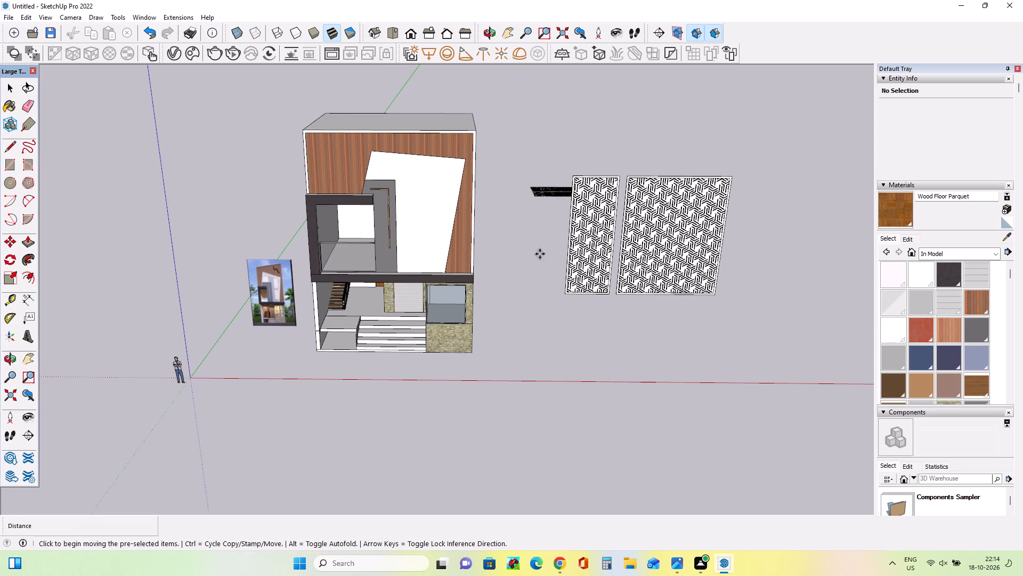
{"action": "middle_click_drag", "start_coordinate": [540, 254], "coordinate": [553, 300]}
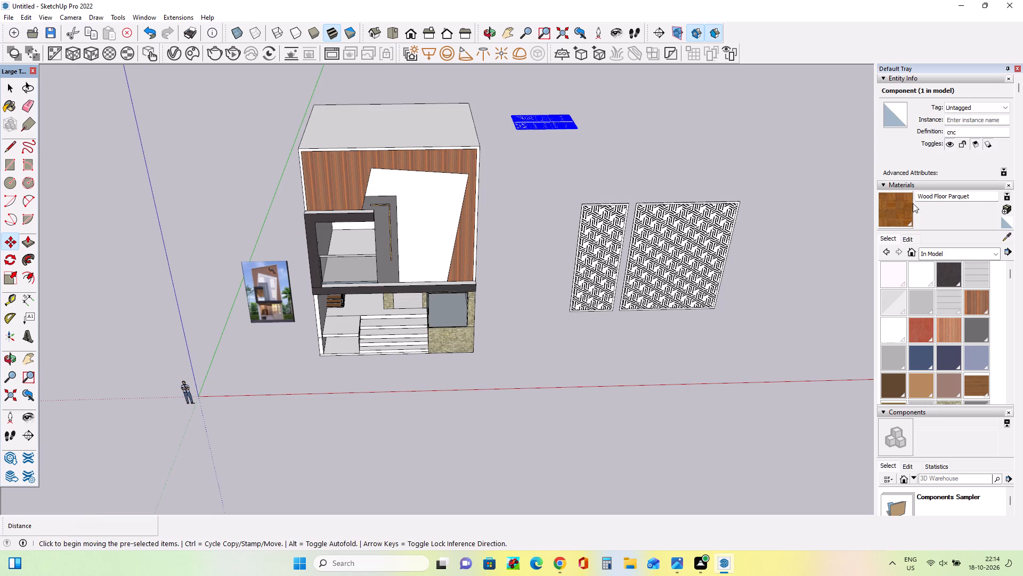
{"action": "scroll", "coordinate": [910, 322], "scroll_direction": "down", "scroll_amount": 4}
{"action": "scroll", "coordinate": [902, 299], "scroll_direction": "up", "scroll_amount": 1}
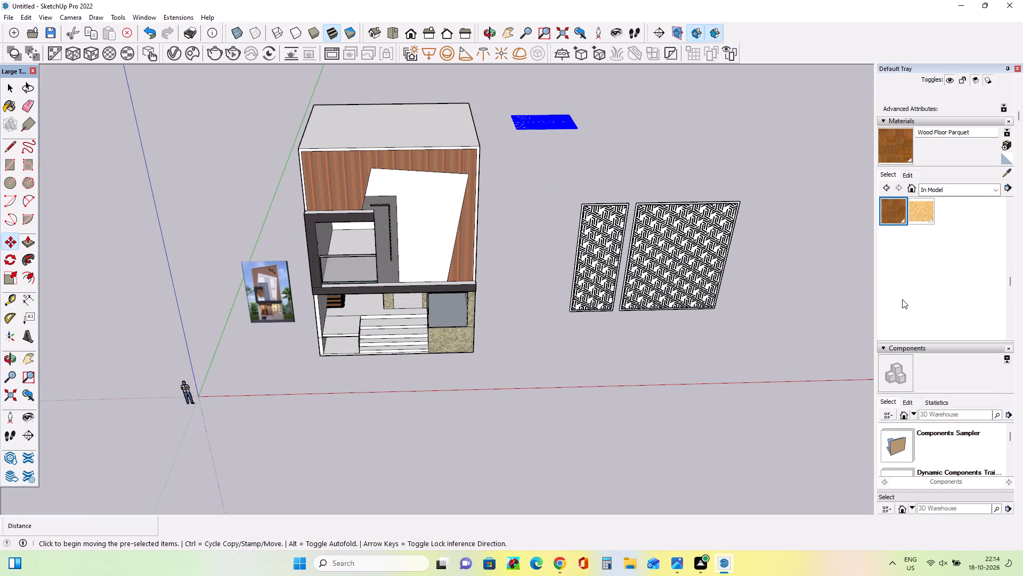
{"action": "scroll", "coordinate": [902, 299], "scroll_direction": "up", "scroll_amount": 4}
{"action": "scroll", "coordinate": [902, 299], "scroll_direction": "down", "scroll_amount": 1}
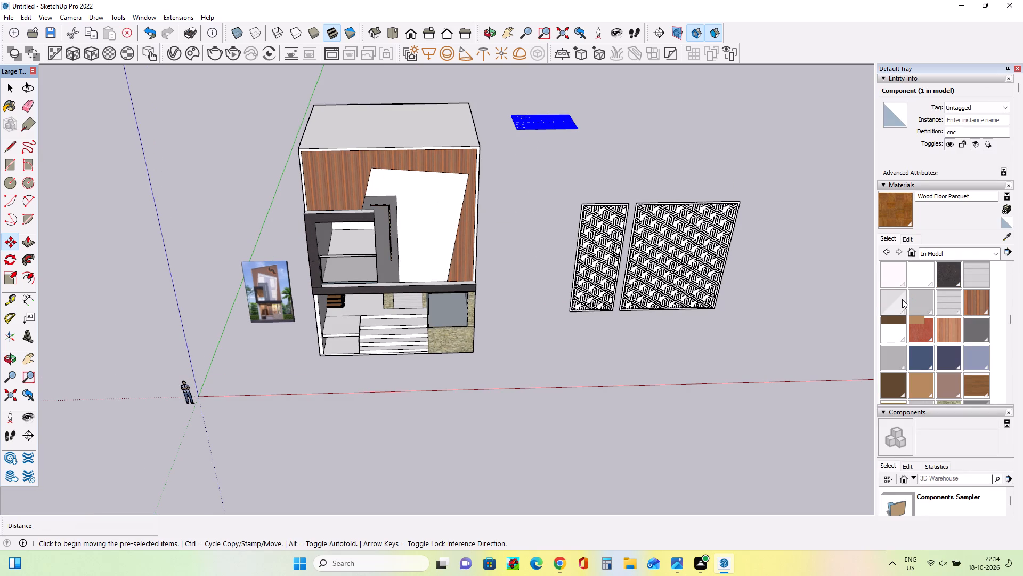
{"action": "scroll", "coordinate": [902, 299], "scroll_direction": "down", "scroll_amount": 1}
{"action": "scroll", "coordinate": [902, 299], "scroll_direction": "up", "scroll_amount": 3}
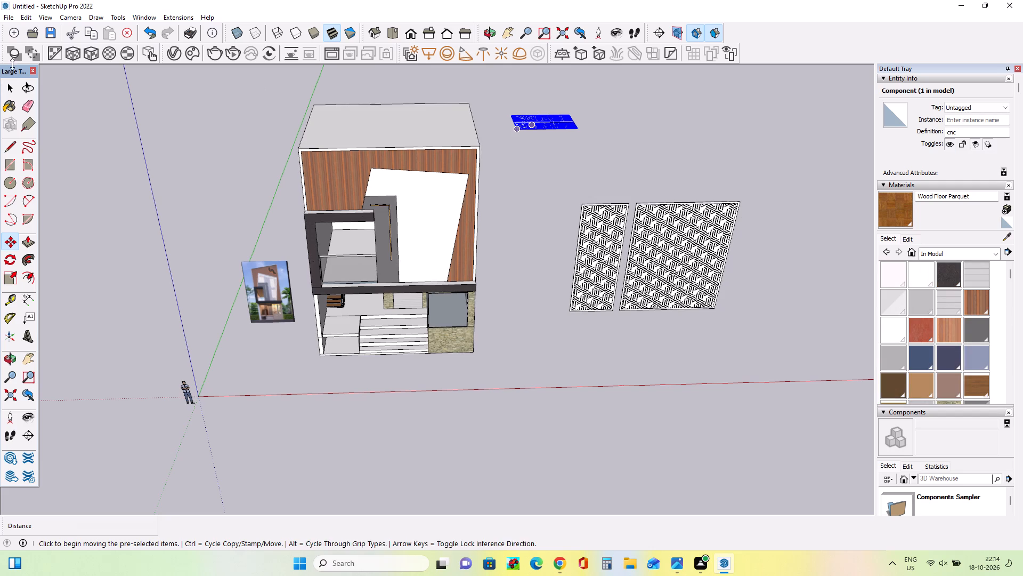
Rotate the imported flat cnc component lying behind the house and the patterned panels.
{"action": "left_click", "coordinate": [6, 87]}
{"action": "left_click", "coordinate": [150, 90]}
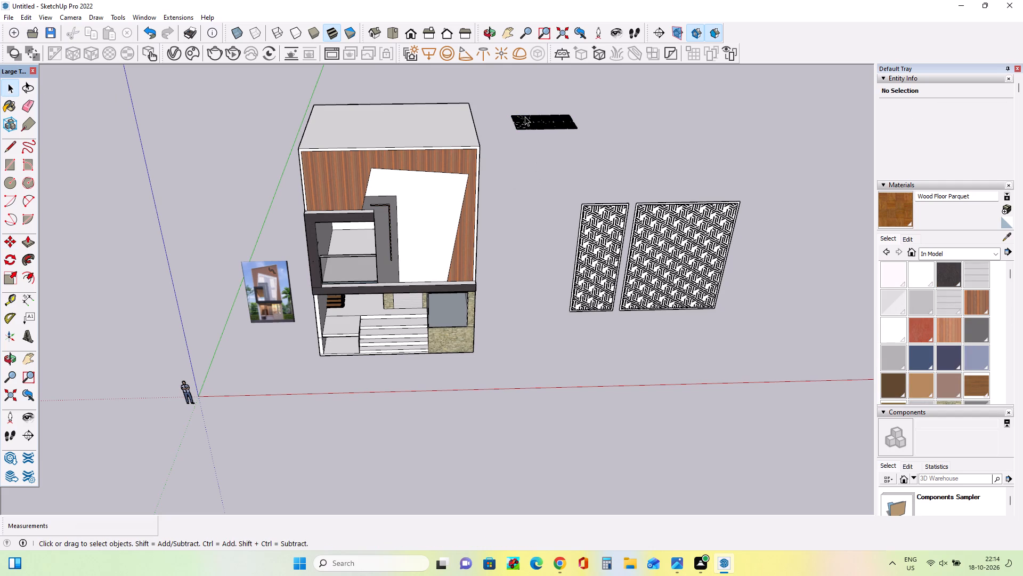
{"action": "left_click", "coordinate": [525, 116]}
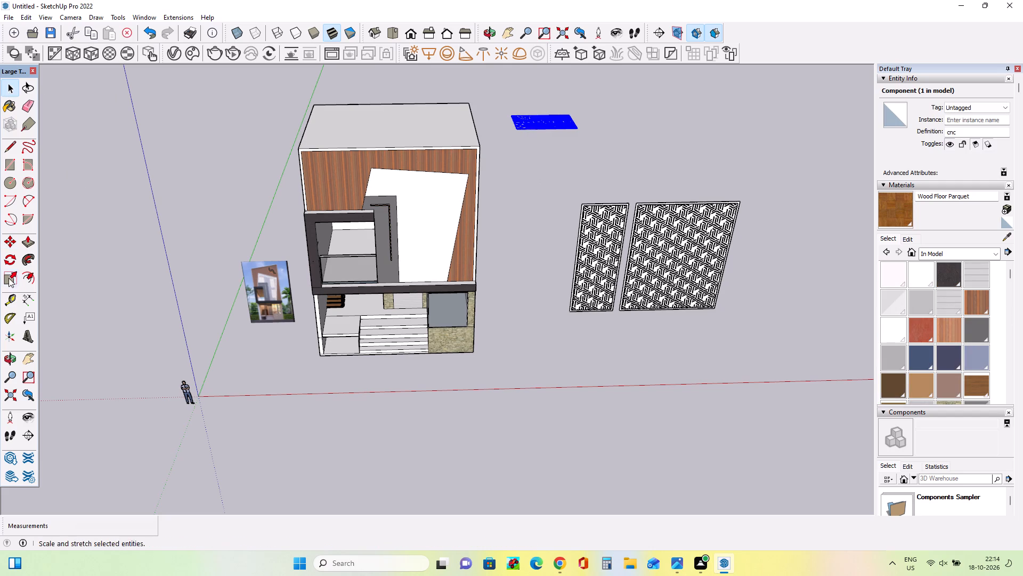
{"action": "left_click", "coordinate": [9, 257]}
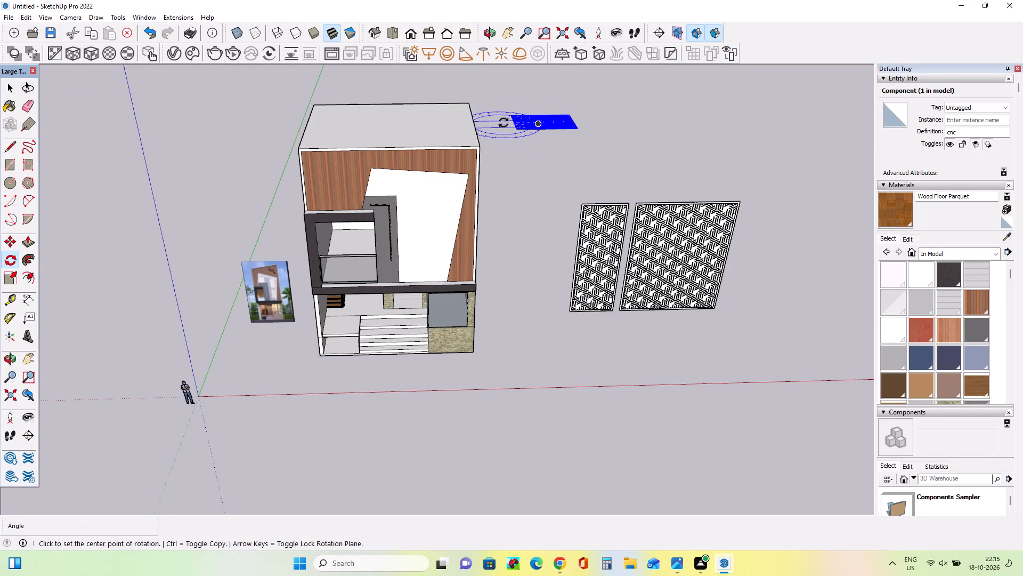
{"action": "scroll", "coordinate": [513, 132], "scroll_direction": "up", "scroll_amount": 5}
{"action": "middle_click_drag", "start_coordinate": [522, 140], "coordinate": [547, 209]}
{"action": "scroll", "coordinate": [523, 146], "scroll_direction": "down", "scroll_amount": 15}
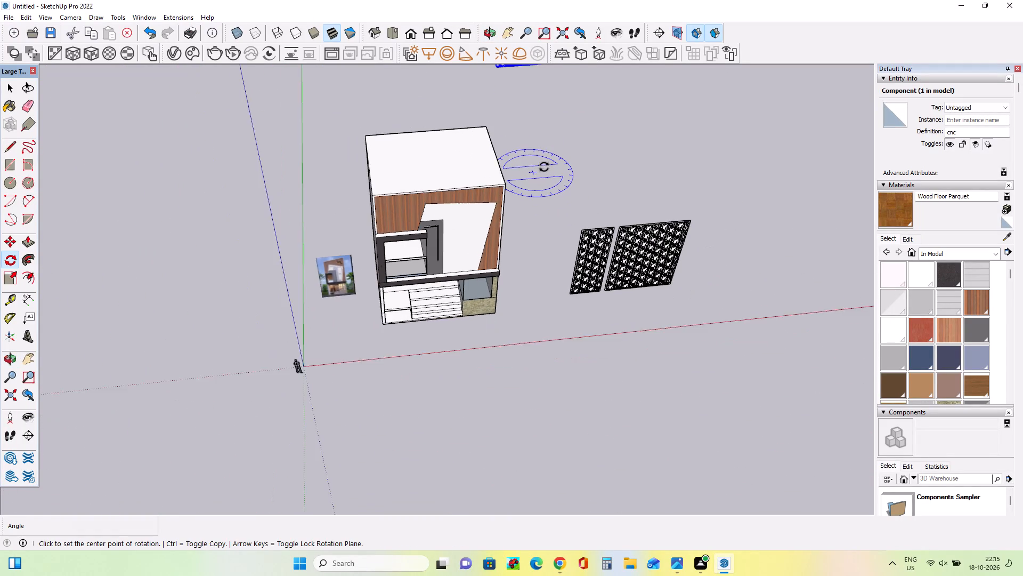
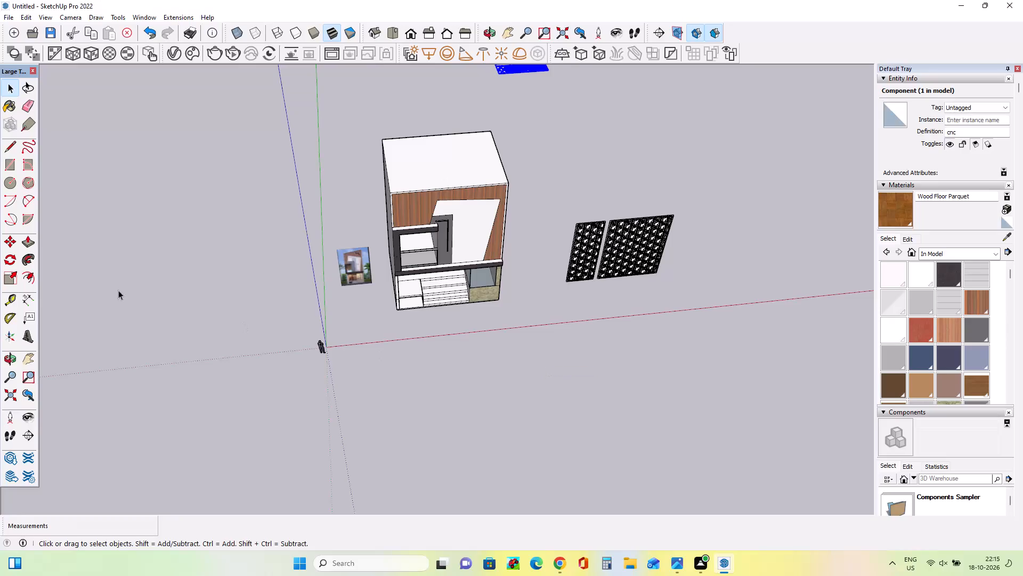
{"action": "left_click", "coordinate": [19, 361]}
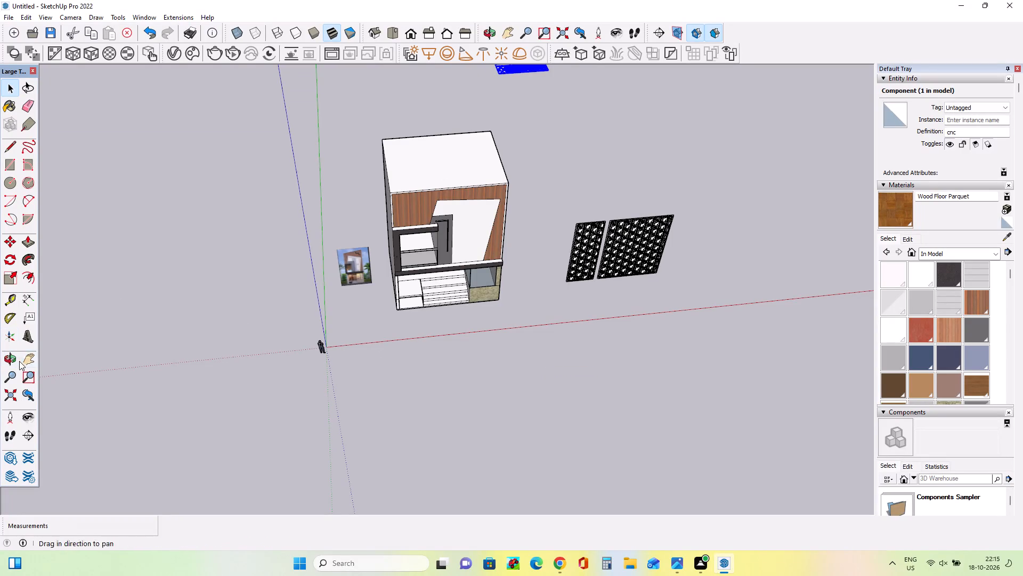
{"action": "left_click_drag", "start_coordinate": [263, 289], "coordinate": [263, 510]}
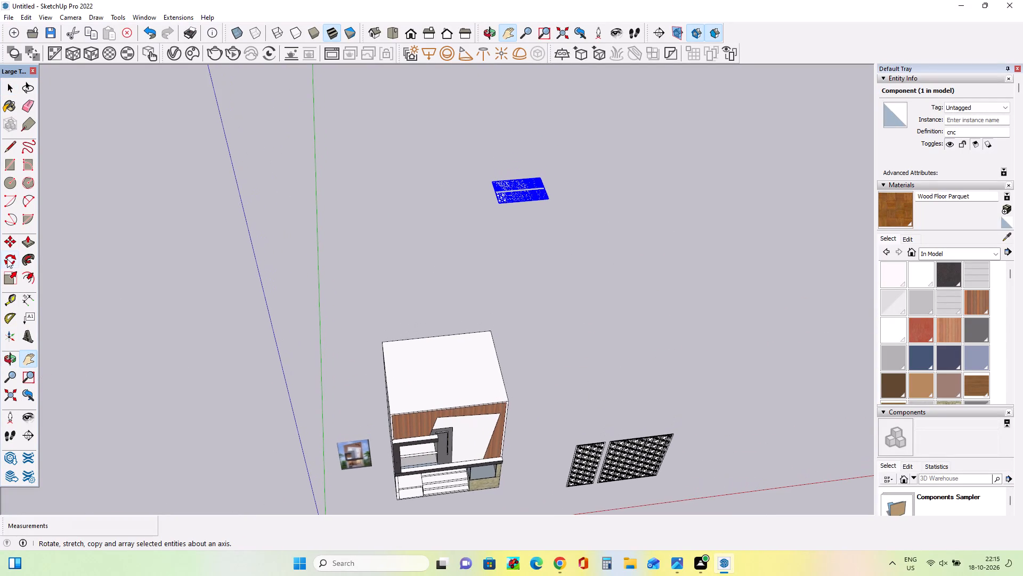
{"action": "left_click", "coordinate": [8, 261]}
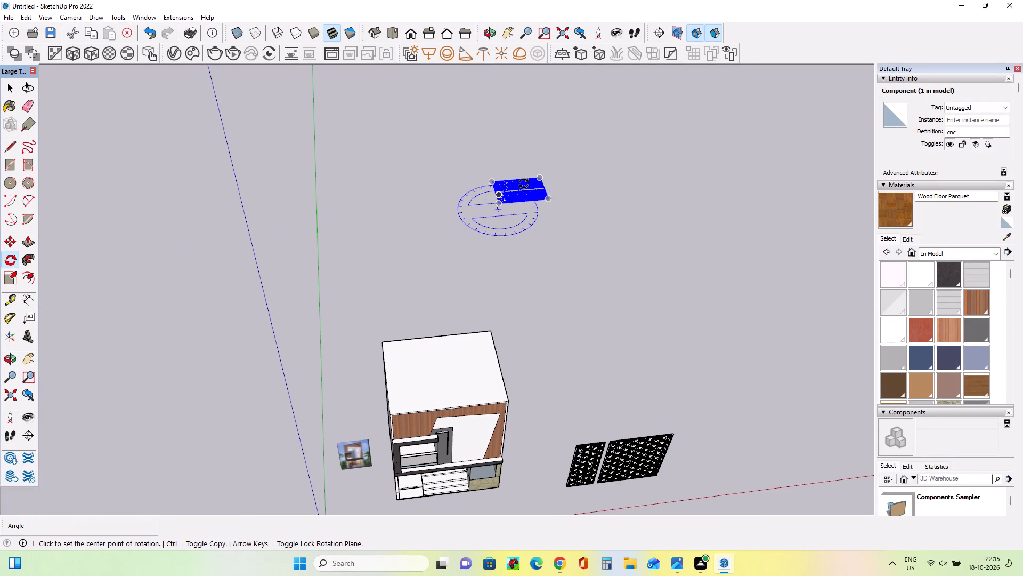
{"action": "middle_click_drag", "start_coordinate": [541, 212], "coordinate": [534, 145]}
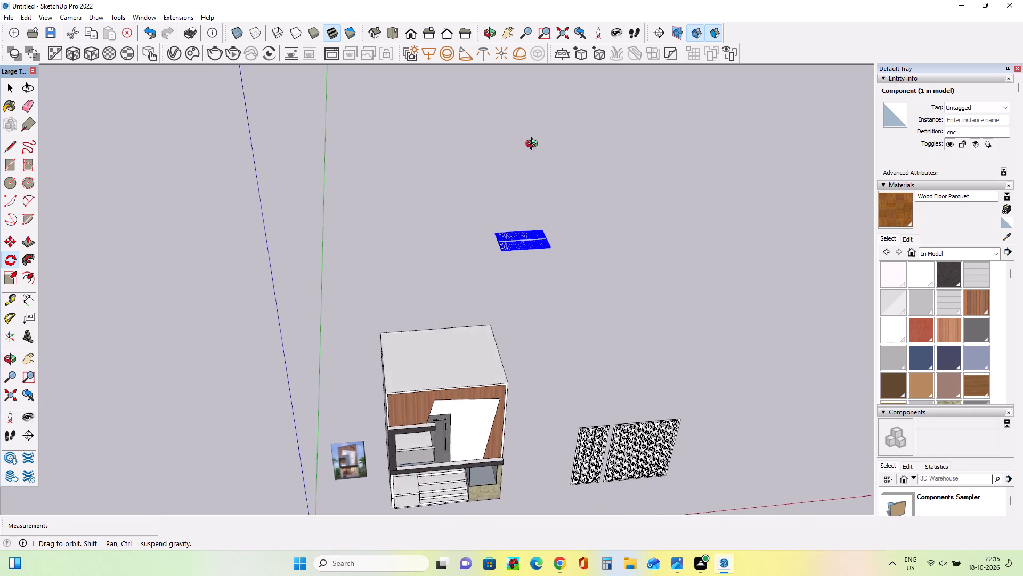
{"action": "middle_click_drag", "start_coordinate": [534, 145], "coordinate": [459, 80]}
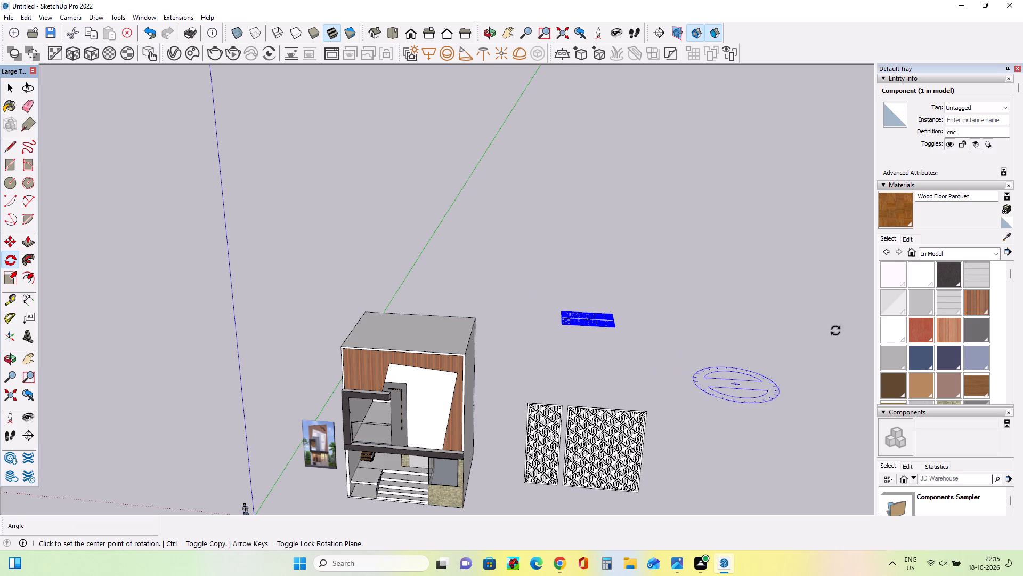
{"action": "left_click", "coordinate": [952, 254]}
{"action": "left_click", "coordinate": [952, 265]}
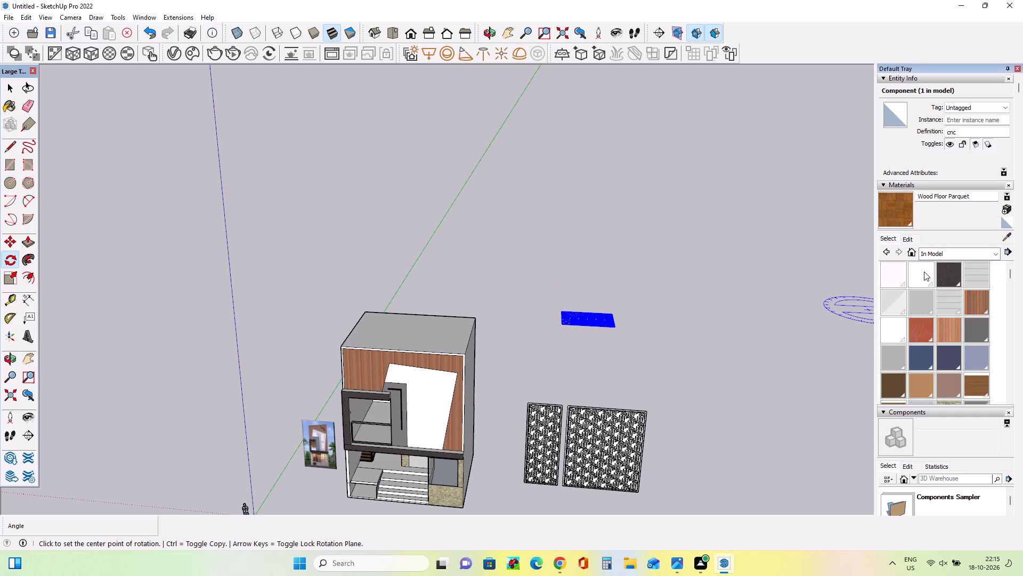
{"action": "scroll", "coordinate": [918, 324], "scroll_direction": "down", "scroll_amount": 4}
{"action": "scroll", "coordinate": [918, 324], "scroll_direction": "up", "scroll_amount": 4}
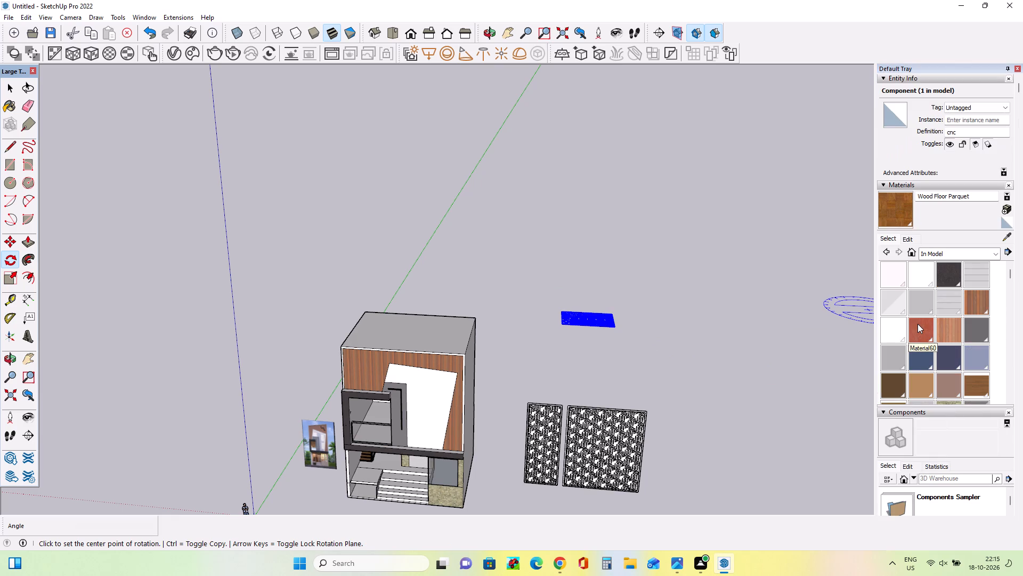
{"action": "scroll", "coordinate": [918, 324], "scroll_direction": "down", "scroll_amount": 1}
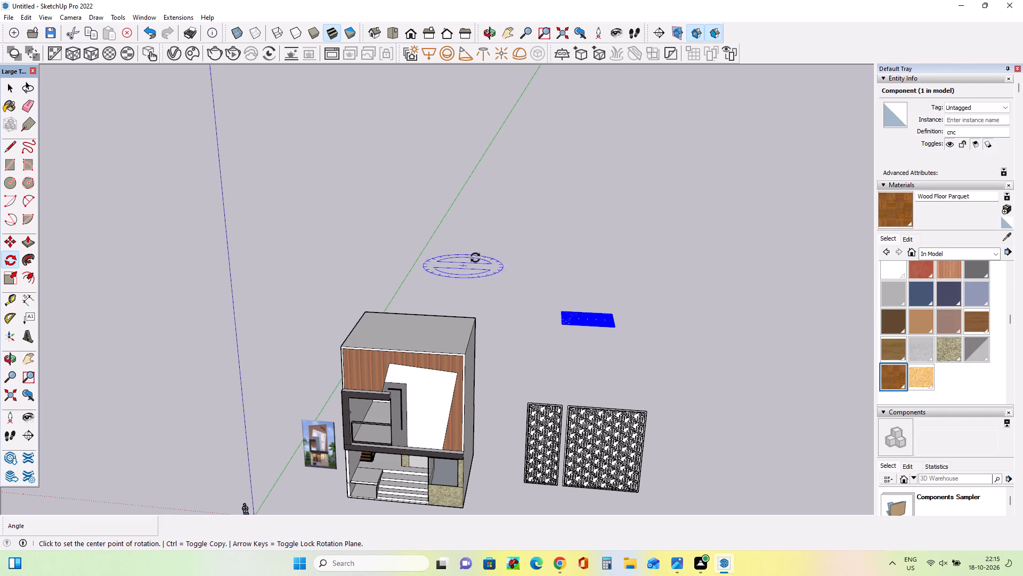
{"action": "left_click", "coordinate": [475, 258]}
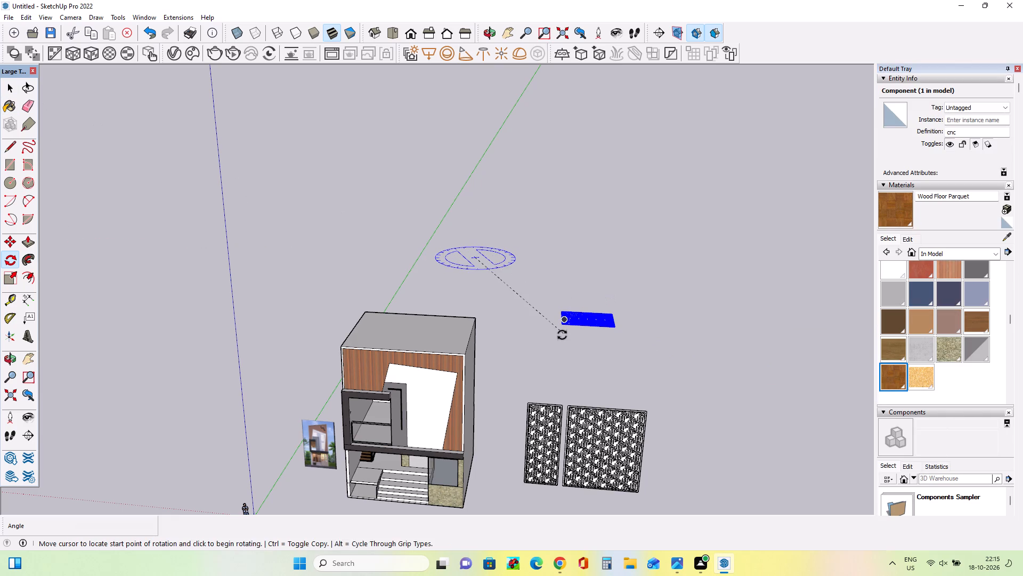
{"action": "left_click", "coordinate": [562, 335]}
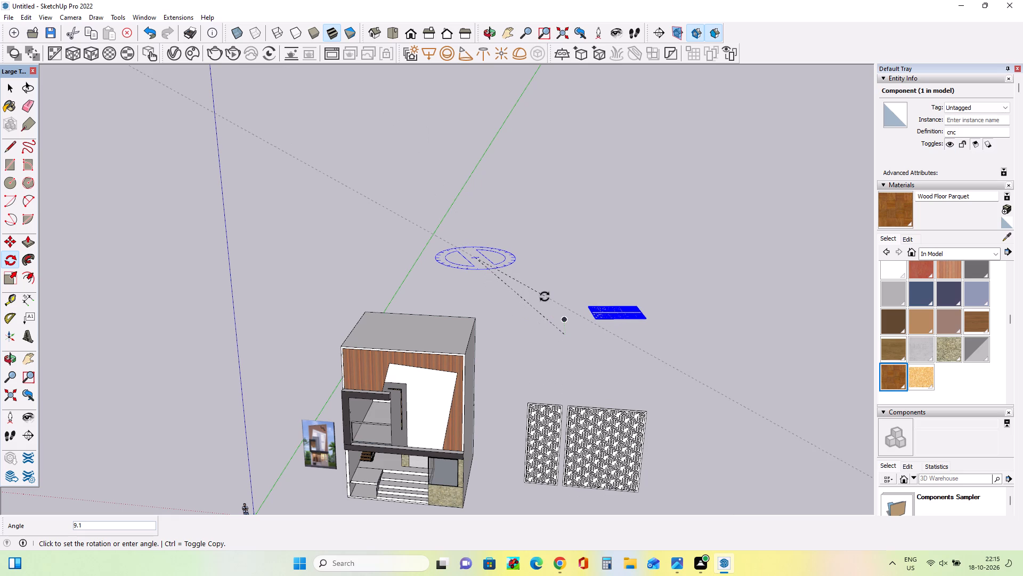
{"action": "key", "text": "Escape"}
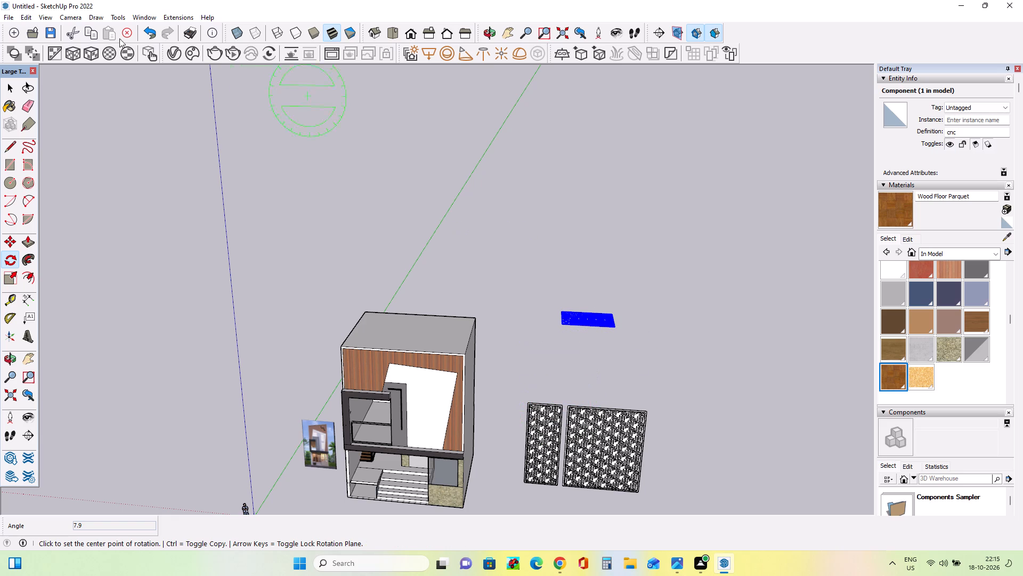
Open the CNC pattern component beside the house for editing and delete its narrower panel.
{"action": "left_click", "coordinate": [9, 86]}
{"action": "left_click", "coordinate": [588, 446]}
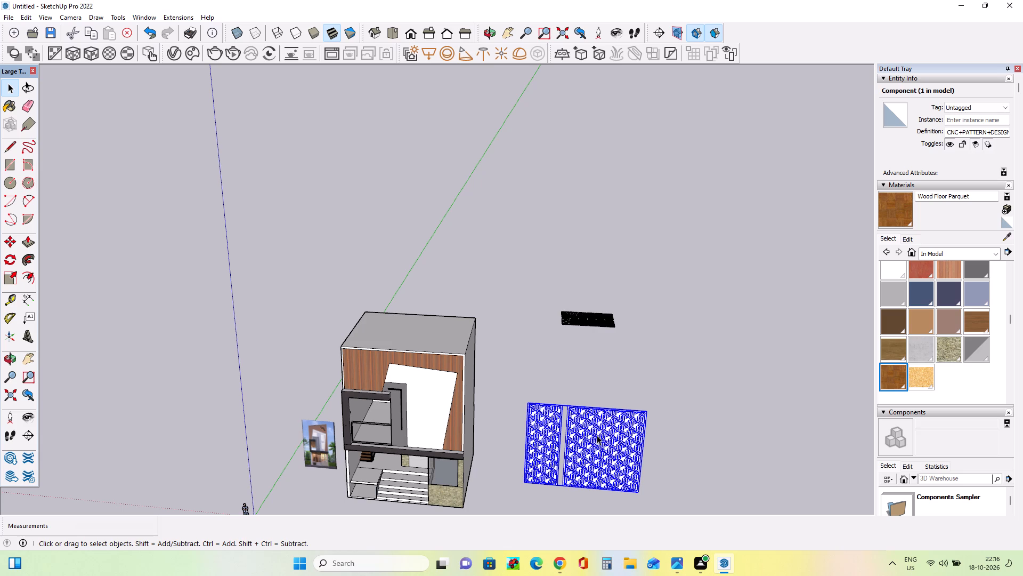
{"action": "right_click", "coordinate": [580, 452]}
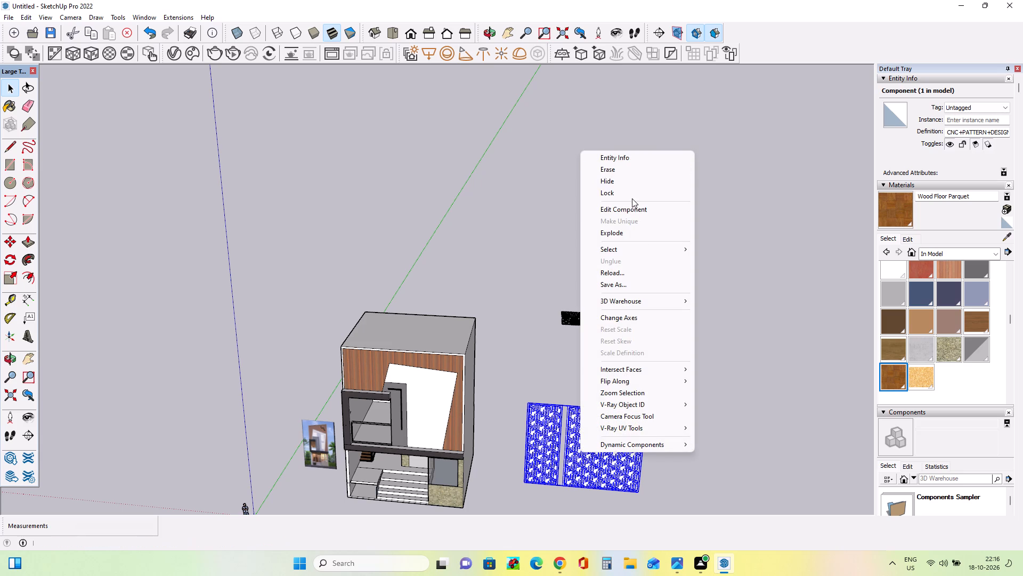
{"action": "left_click", "coordinate": [632, 207]}
{"action": "left_click", "coordinate": [543, 457]}
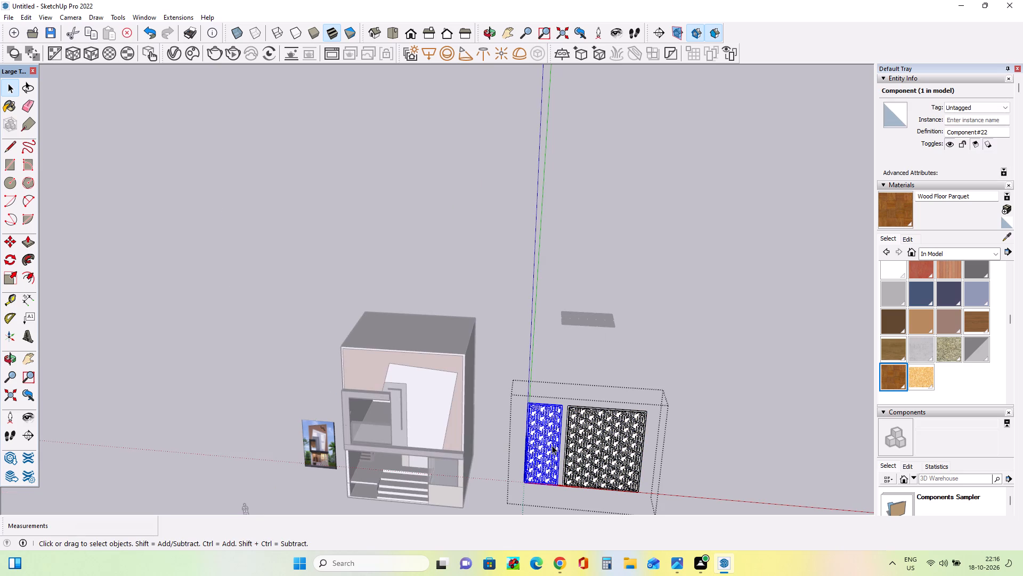
{"action": "key", "text": "BackSpace"}
{"action": "key", "text": "Delete"}
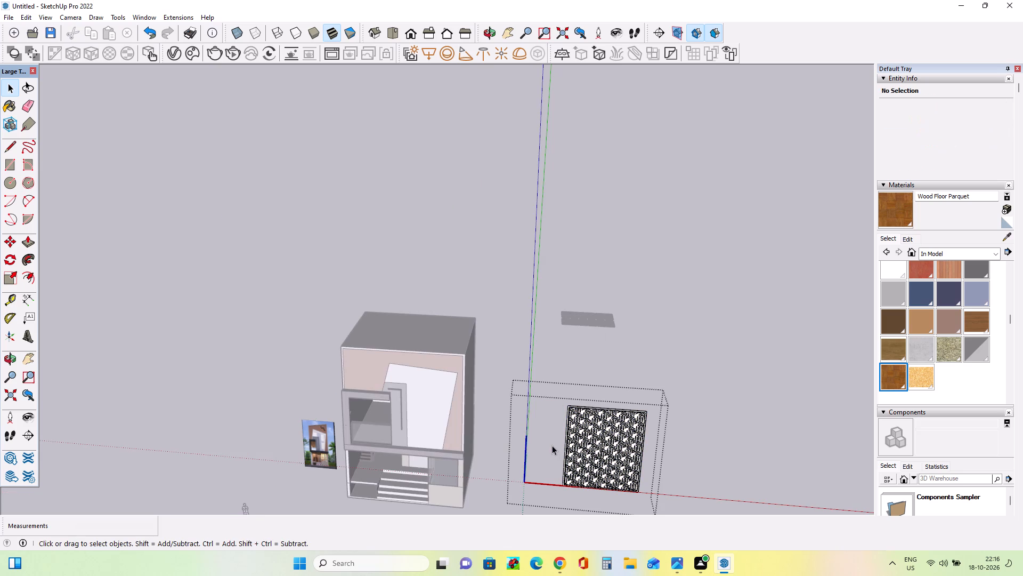
Move the remaining wide patterned panel onto the house's upper facade, resting on the ledge in front of the slanted white opening.
{"action": "left_click", "coordinate": [625, 447]}
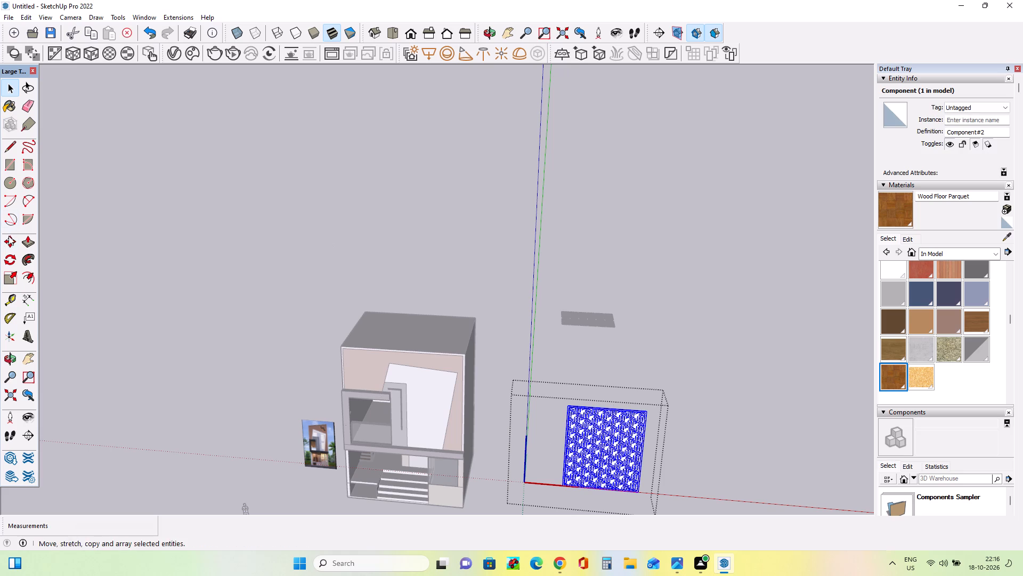
{"action": "left_click", "coordinate": [9, 241]}
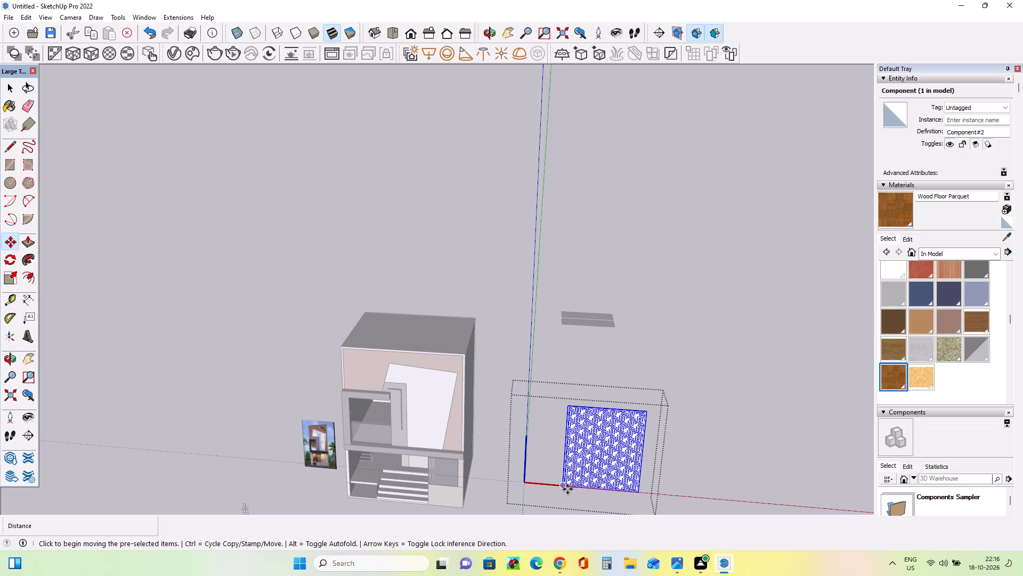
{"action": "left_click_drag", "start_coordinate": [567, 489], "coordinate": [376, 440]}
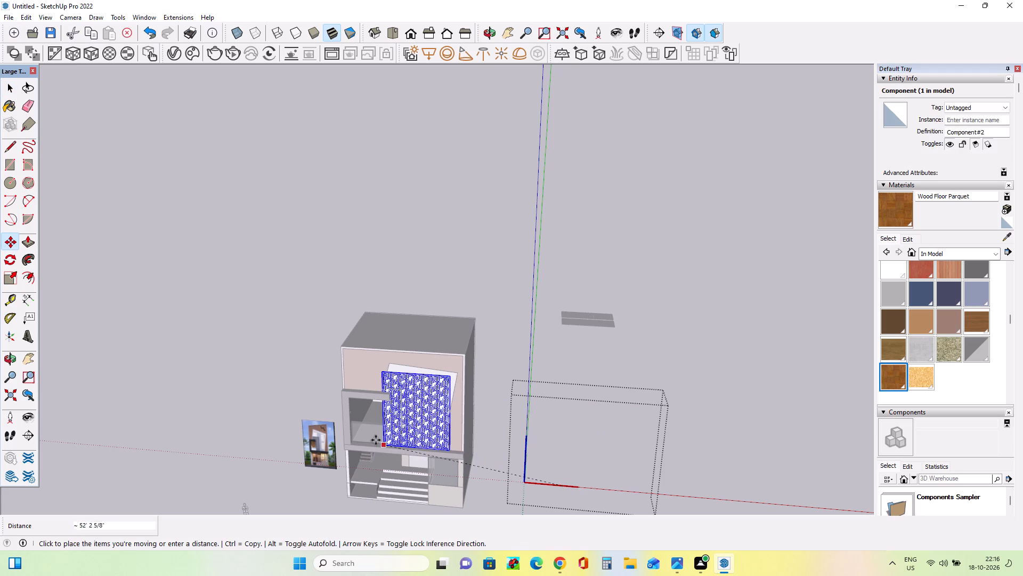
{"action": "left_click_drag", "start_coordinate": [376, 440], "coordinate": [402, 447]}
{"action": "left_click", "coordinate": [401, 447]}
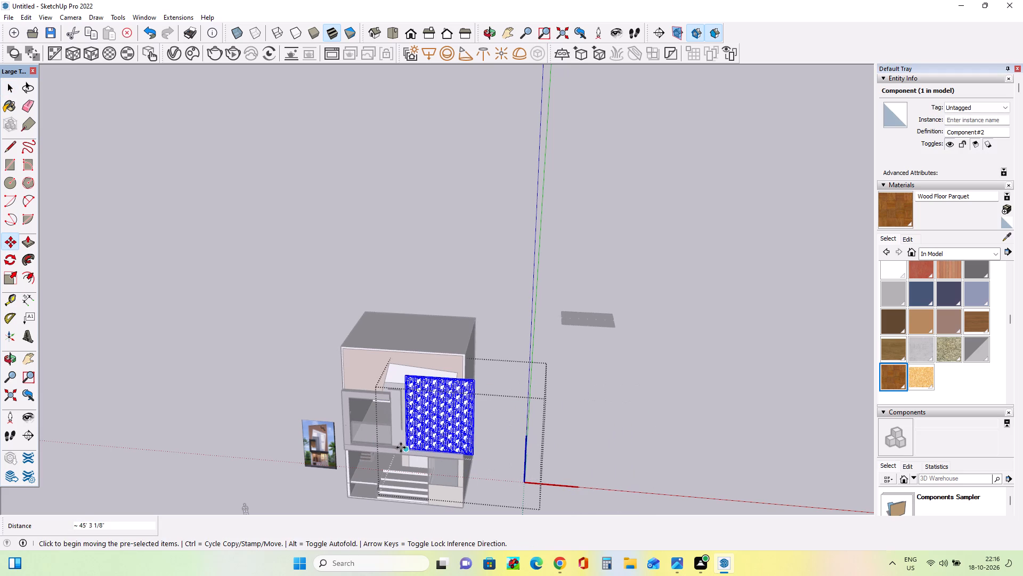
{"action": "middle_click_drag", "start_coordinate": [358, 450], "coordinate": [524, 414]}
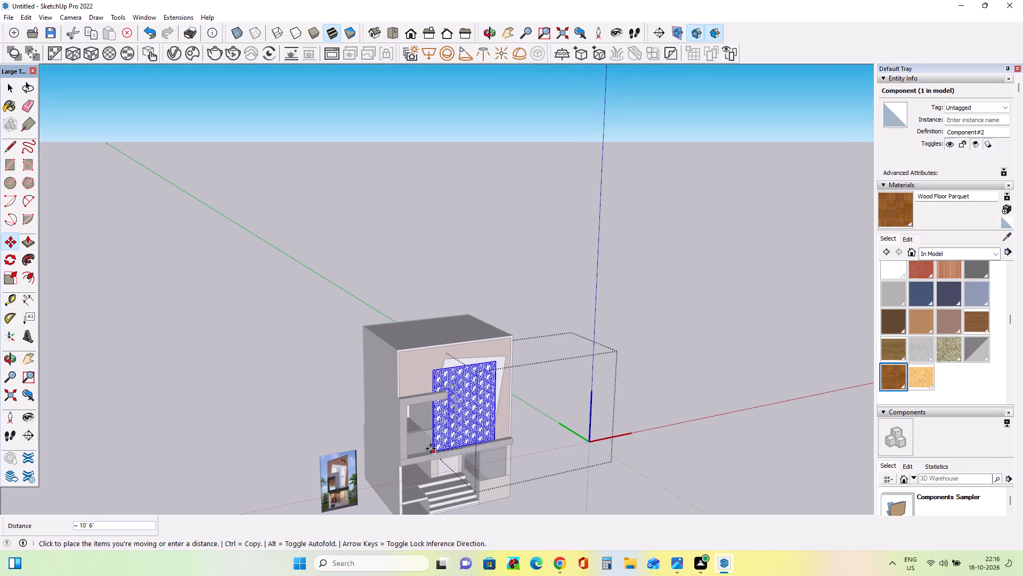
{"action": "left_click", "coordinate": [445, 444]}
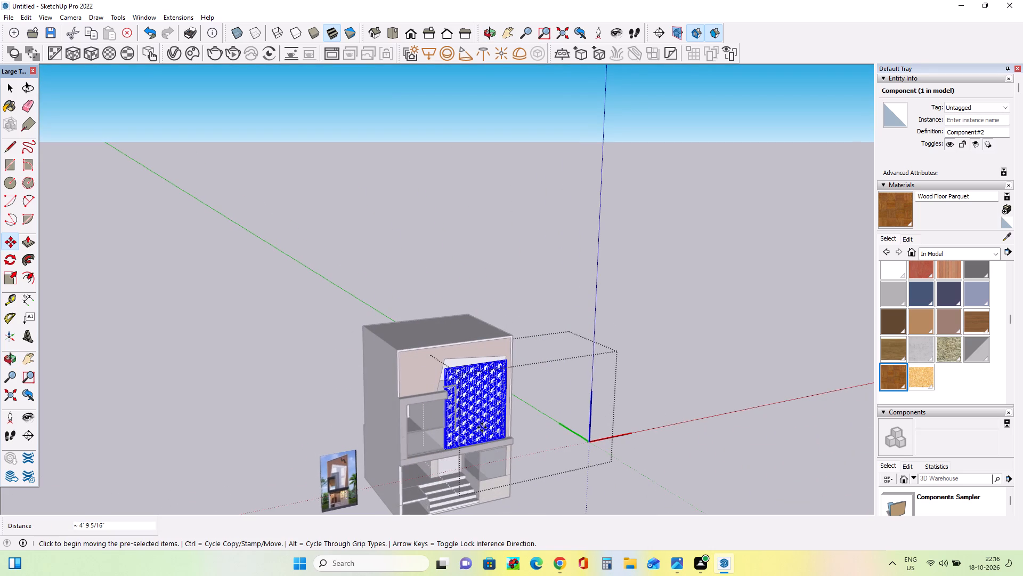
{"action": "scroll", "coordinate": [482, 425], "scroll_direction": "up", "scroll_amount": 10}
{"action": "scroll", "coordinate": [411, 444], "scroll_direction": "up", "scroll_amount": 2}
{"action": "middle_click_drag", "start_coordinate": [411, 444], "coordinate": [472, 475]}
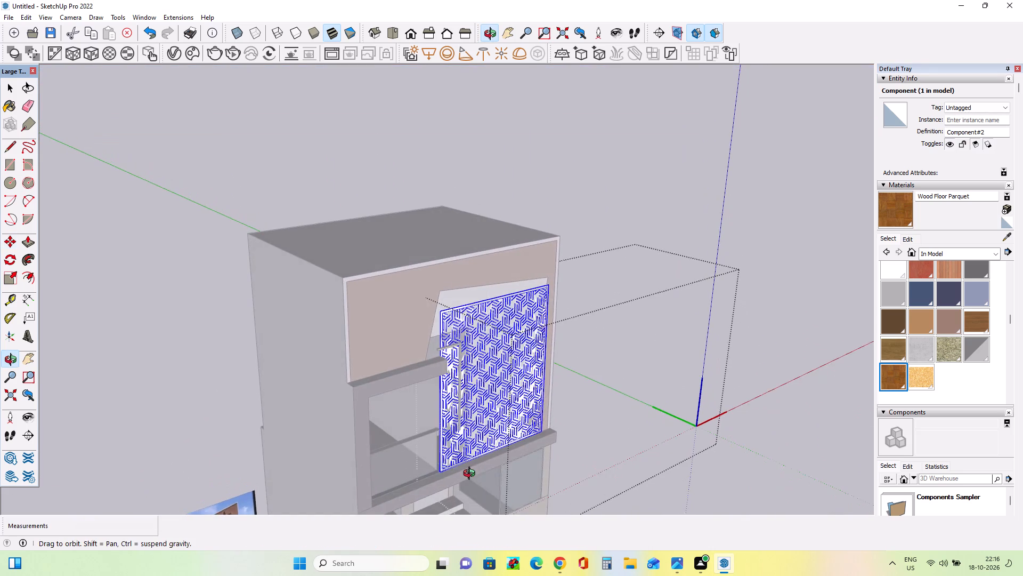
{"action": "middle_click_drag", "start_coordinate": [472, 475], "coordinate": [472, 475]}
{"action": "scroll", "coordinate": [427, 454], "scroll_direction": "up", "scroll_amount": 6}
{"action": "scroll", "coordinate": [432, 455], "scroll_direction": "down", "scroll_amount": 1}
{"action": "scroll", "coordinate": [432, 455], "scroll_direction": "up", "scroll_amount": 6}
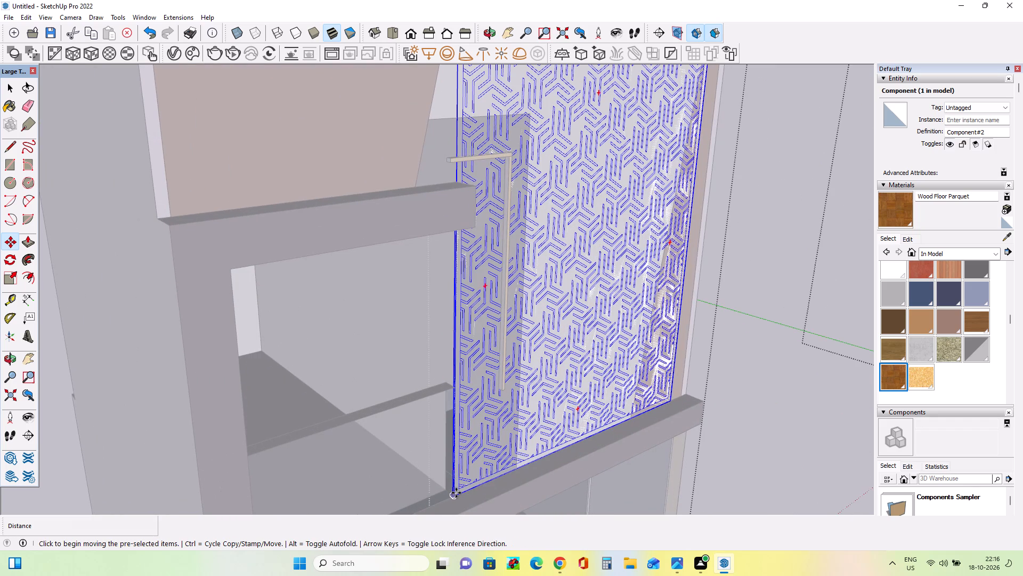
{"action": "left_click", "coordinate": [456, 493]}
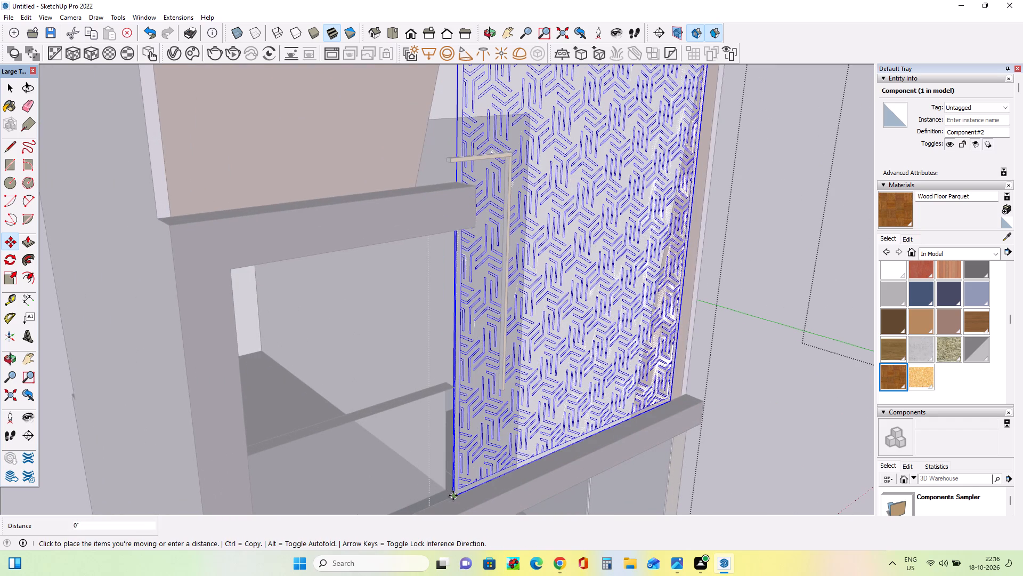
{"action": "left_click", "coordinate": [453, 495]}
Scale the patterned panel narrower from its side edge nearest the balcony.
{"action": "middle_click_drag", "start_coordinate": [547, 494], "coordinate": [386, 494]}
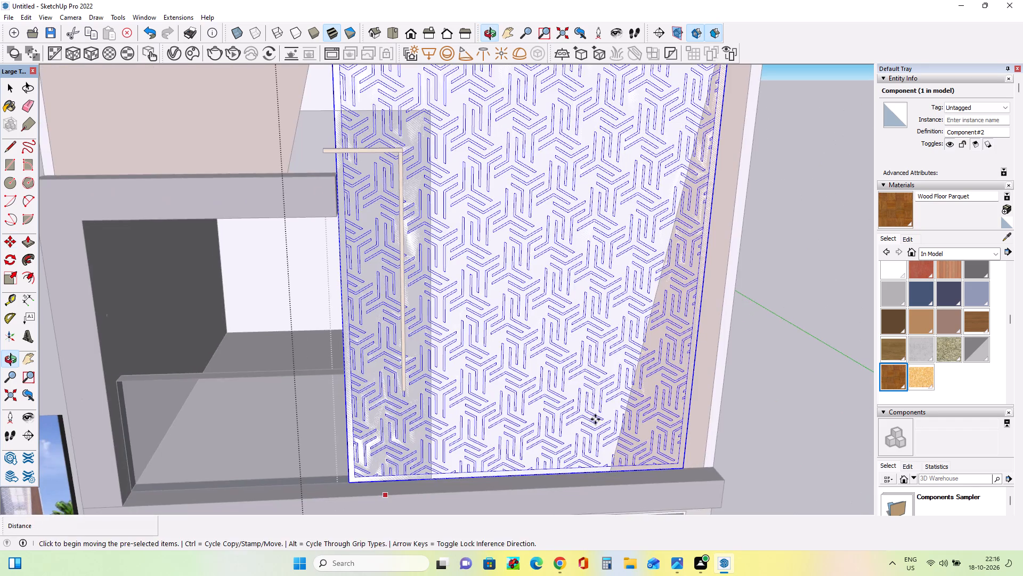
{"action": "middle_click_drag", "start_coordinate": [595, 419], "coordinate": [505, 427]}
{"action": "scroll", "coordinate": [507, 425], "scroll_direction": "down", "scroll_amount": 6}
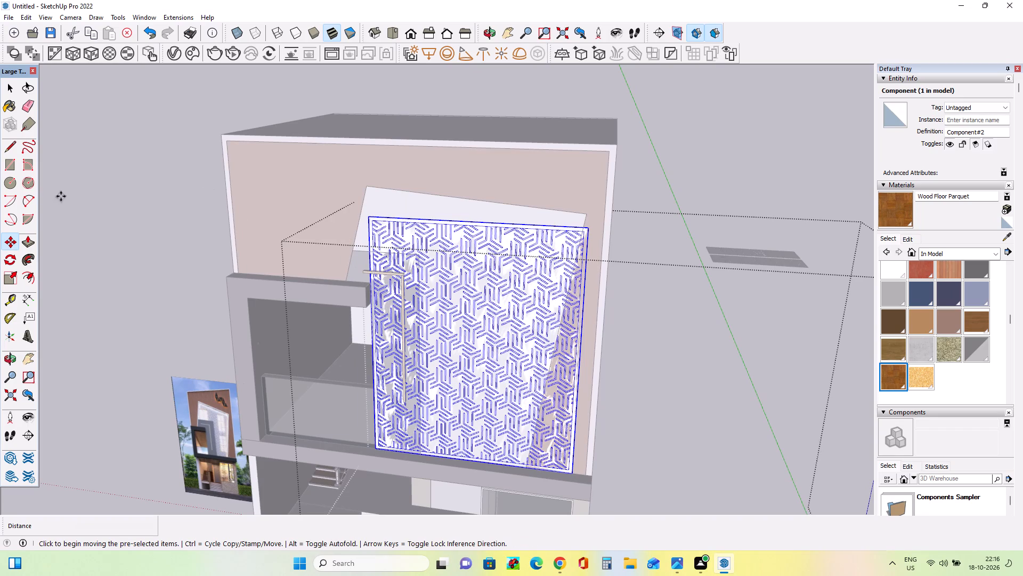
{"action": "left_click", "coordinate": [11, 274]}
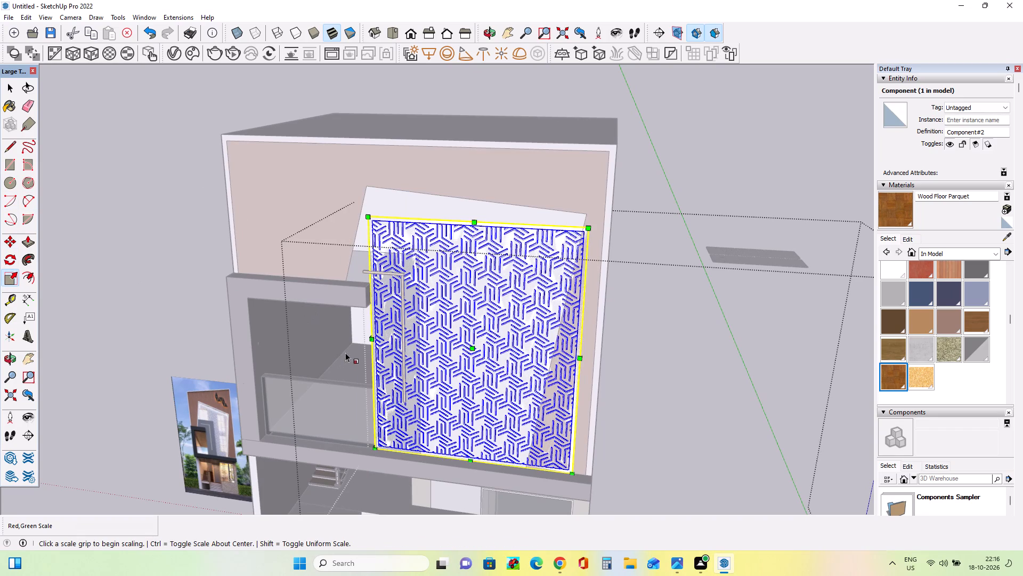
{"action": "left_click_drag", "start_coordinate": [368, 340], "coordinate": [397, 346]}
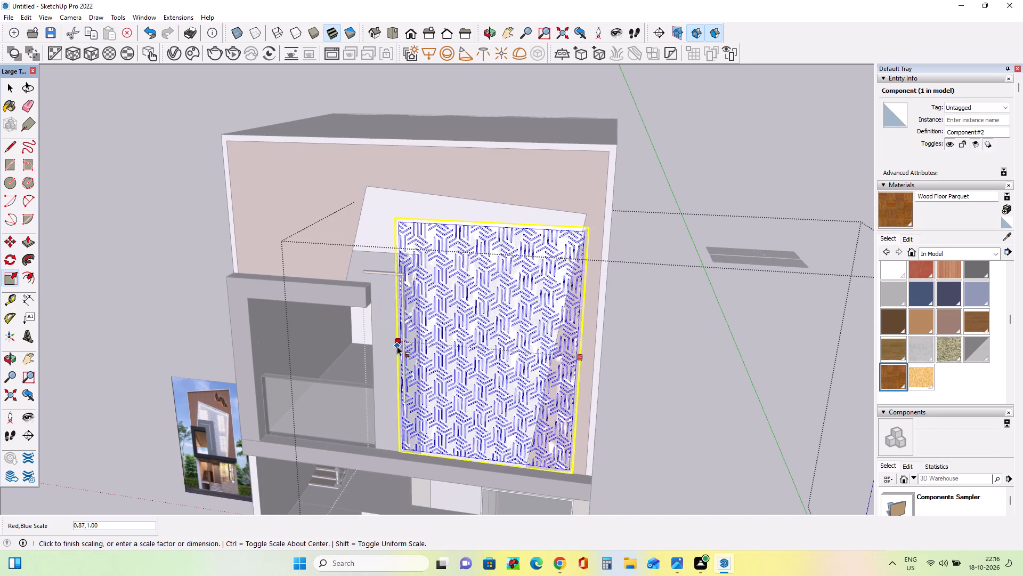
{"action": "left_click_drag", "start_coordinate": [397, 346], "coordinate": [420, 334]}
Scale the patterned panel up uniformly by about 1.1 from its upper corner, raising it towards the top of the white opening.
{"action": "middle_click_drag", "start_coordinate": [496, 367], "coordinate": [452, 350]}
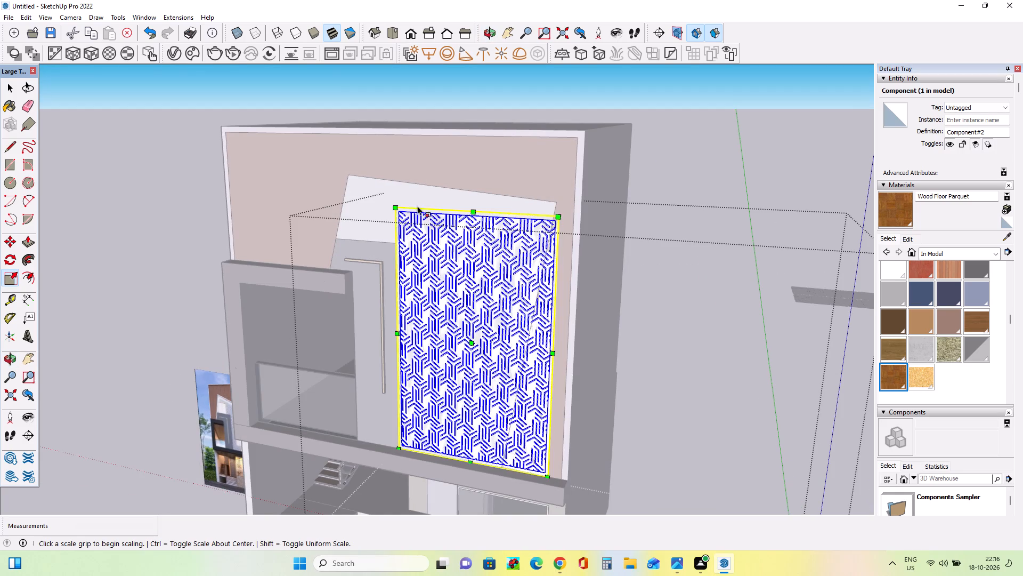
{"action": "left_click", "coordinate": [391, 205]}
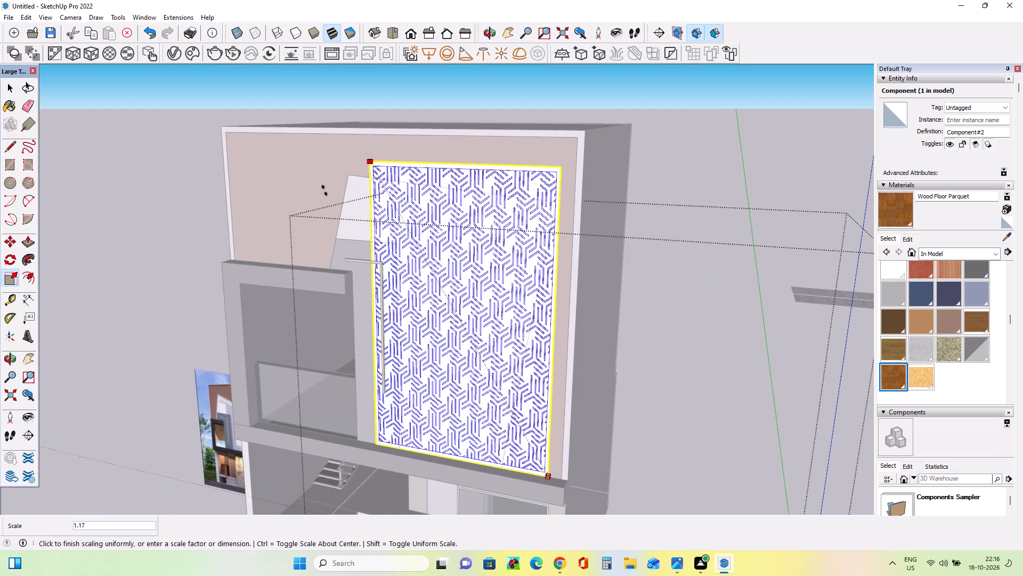
{"action": "left_click", "coordinate": [345, 209]}
Widen the patterned panel by a factor of about 1.20 towards the balcony to cover more of the slanted opening.
{"action": "middle_click_drag", "start_coordinate": [401, 302], "coordinate": [526, 300]}
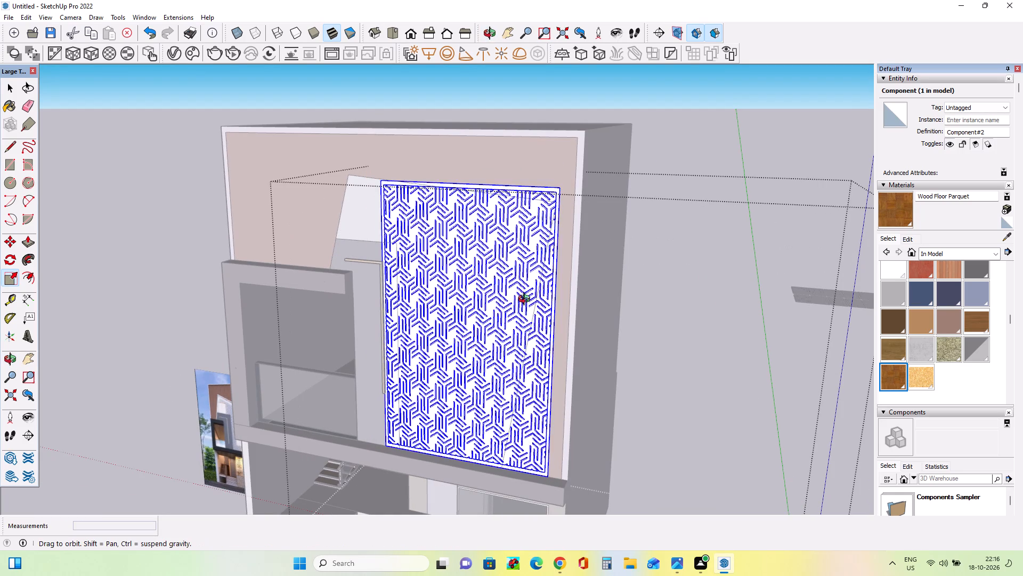
{"action": "middle_click_drag", "start_coordinate": [526, 300], "coordinate": [591, 294]}
{"action": "left_click_drag", "start_coordinate": [475, 313], "coordinate": [464, 313]}
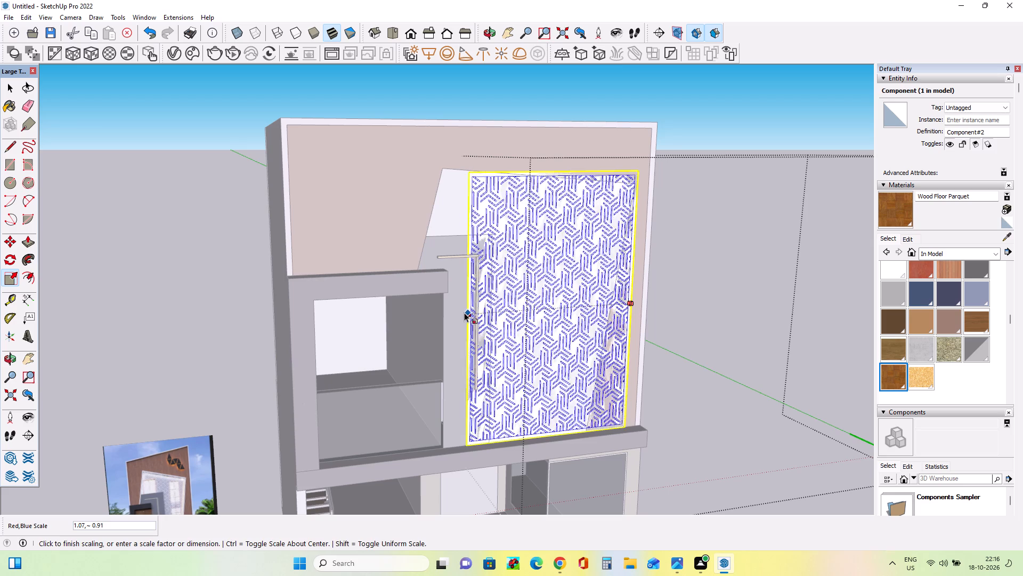
{"action": "left_click_drag", "start_coordinate": [464, 313], "coordinate": [441, 329]}
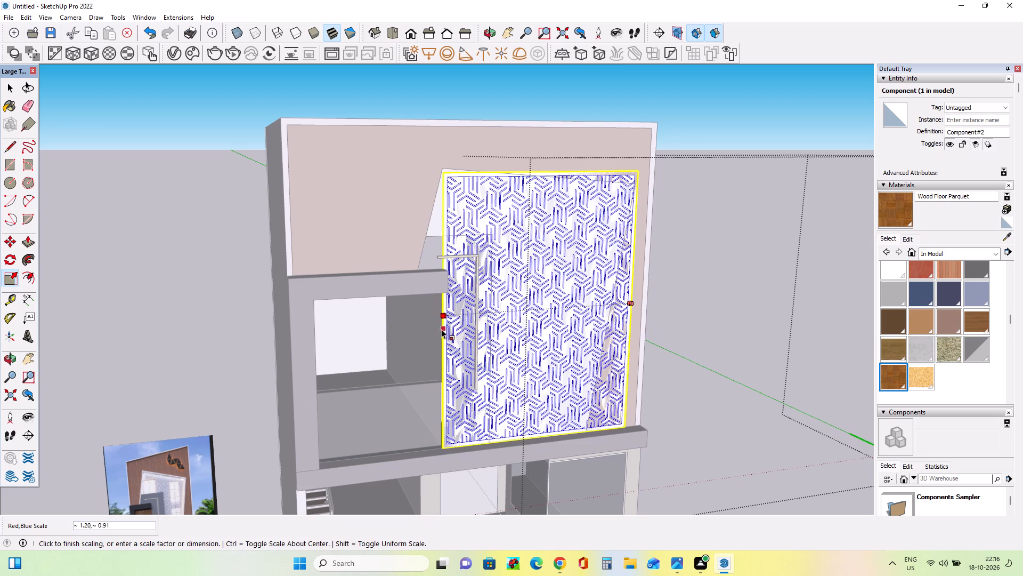
{"action": "left_click_drag", "start_coordinate": [441, 329], "coordinate": [443, 332]}
{"action": "scroll", "coordinate": [437, 226], "scroll_direction": "up", "scroll_amount": 6}
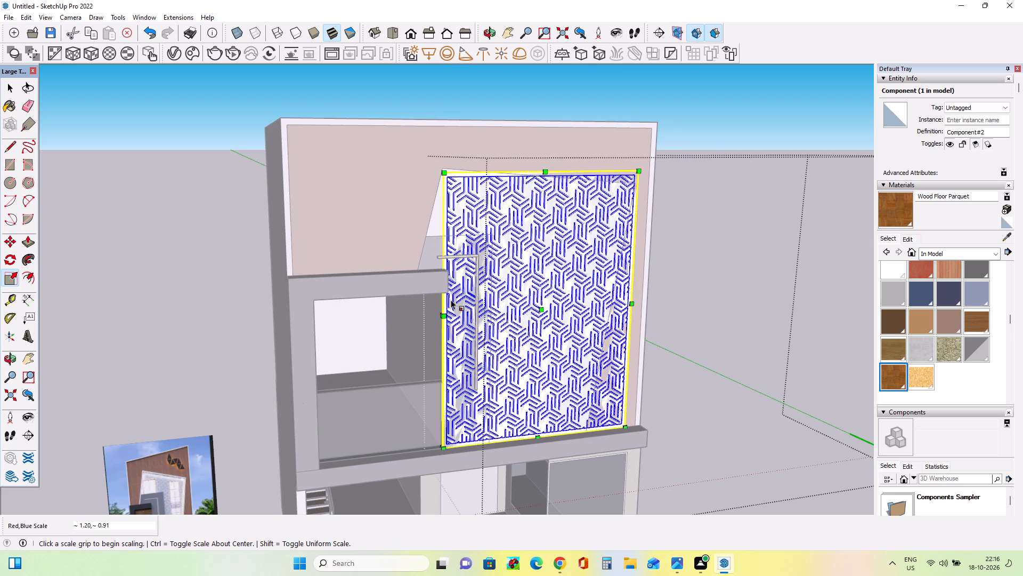
{"action": "middle_click_drag", "start_coordinate": [434, 332], "coordinate": [523, 364]}
{"action": "scroll", "coordinate": [416, 339], "scroll_direction": "up", "scroll_amount": 8}
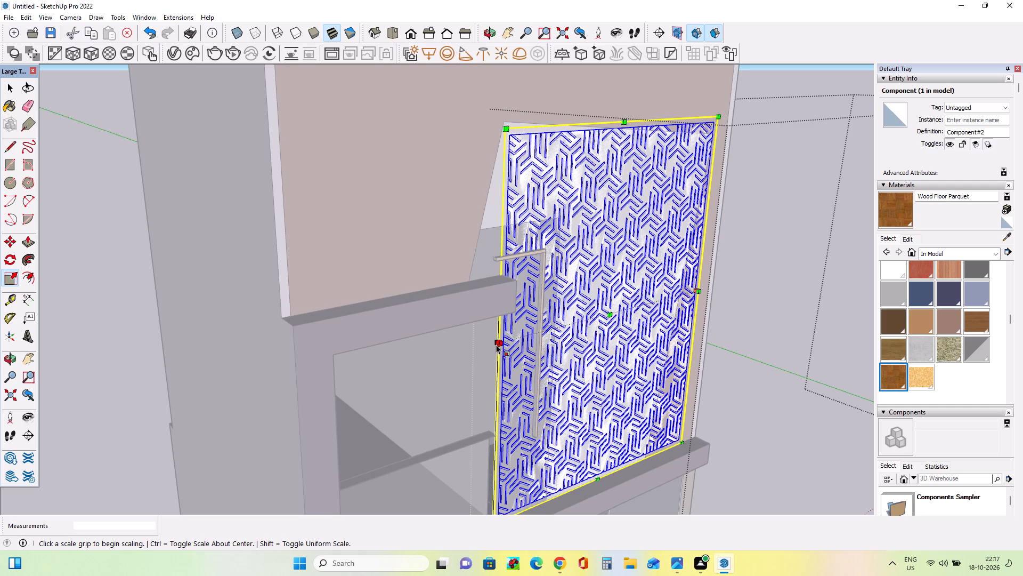
Scale the patterned panel up uniformly by about 1.08 from its upper corner nearest the balcony.
{"action": "left_click_drag", "start_coordinate": [496, 345], "coordinate": [481, 364]}
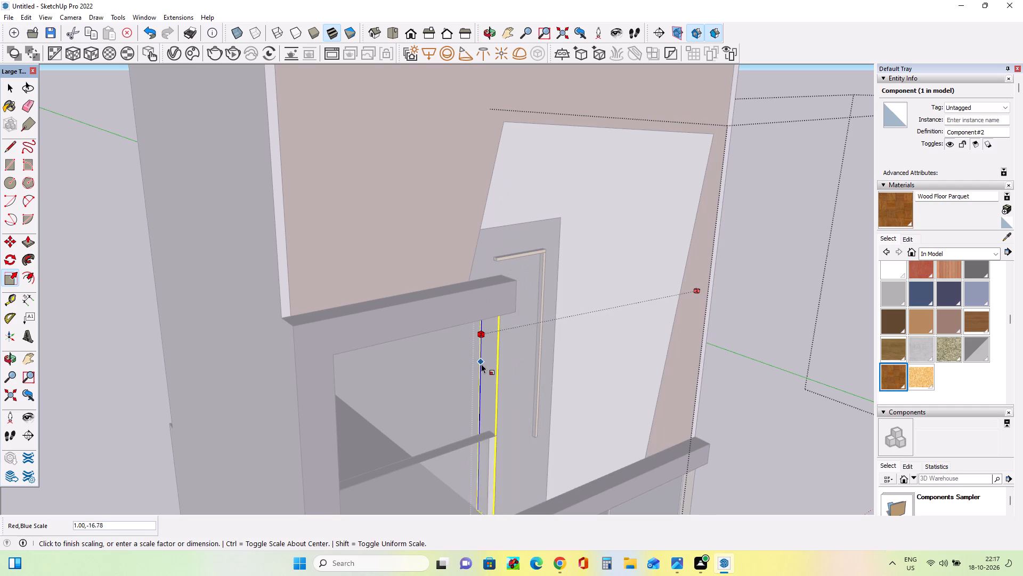
{"action": "left_click_drag", "start_coordinate": [481, 364], "coordinate": [497, 379]}
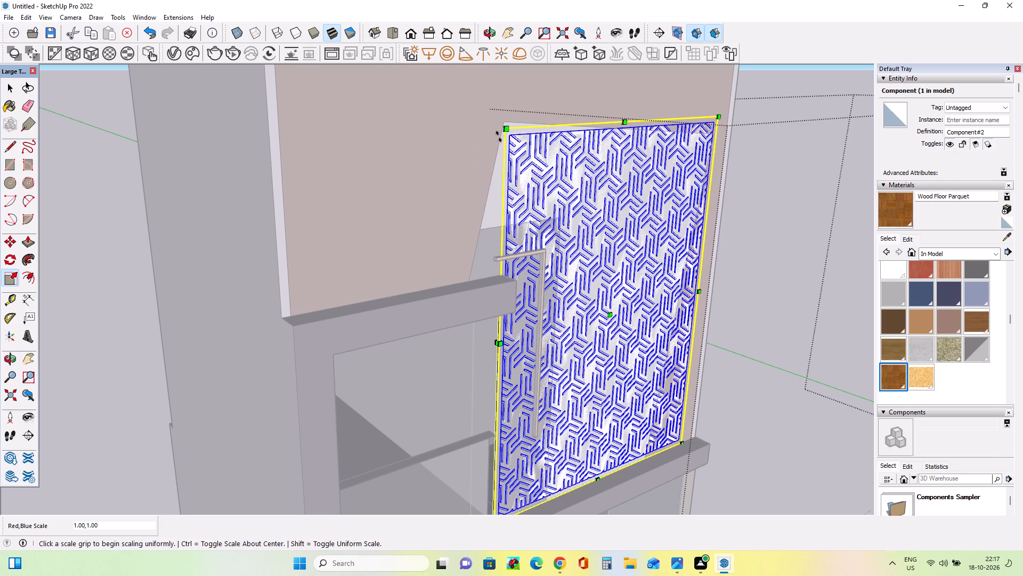
{"action": "left_click_drag", "start_coordinate": [505, 130], "coordinate": [466, 109]}
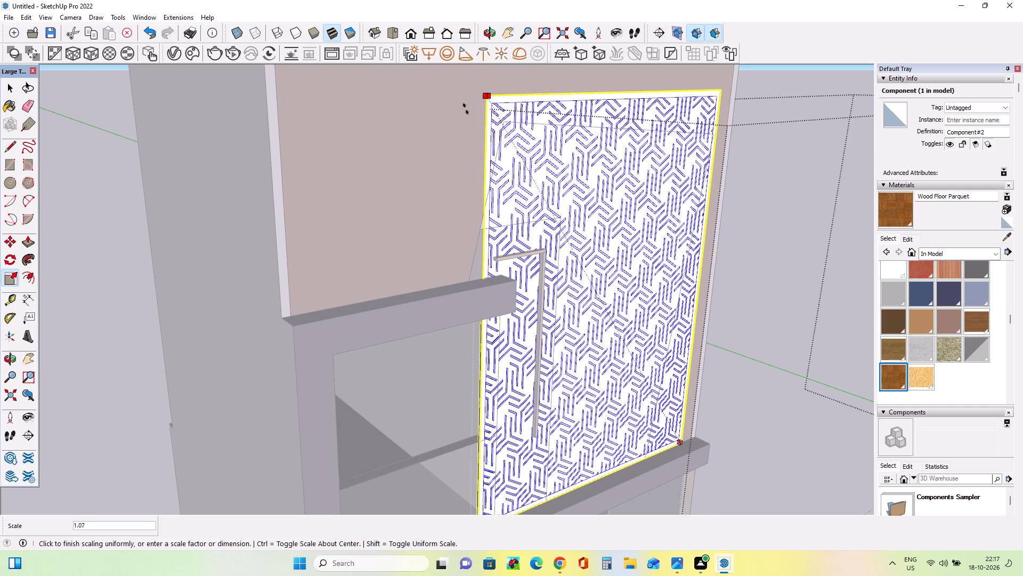
{"action": "left_click_drag", "start_coordinate": [466, 109], "coordinate": [445, 115]}
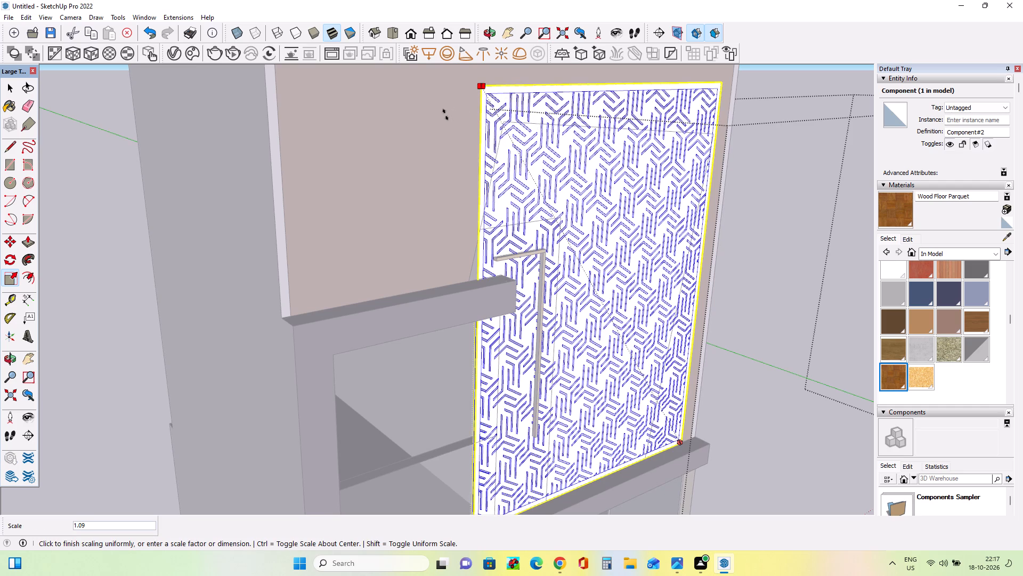
{"action": "left_click_drag", "start_coordinate": [445, 115], "coordinate": [437, 127]}
Enlarge the patterned panel uniformly by about another 1.04 from the same upper corner, and leave component editing.
{"action": "middle_click_drag", "start_coordinate": [874, 107], "coordinate": [627, 151]}
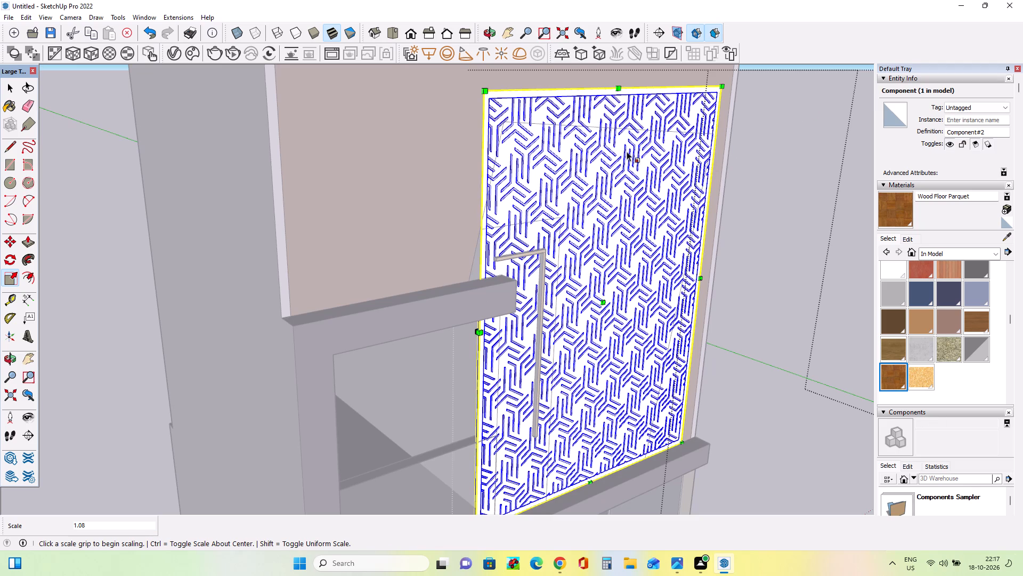
{"action": "middle_click_drag", "start_coordinate": [627, 151], "coordinate": [466, 167]}
{"action": "middle_click_drag", "start_coordinate": [693, 188], "coordinate": [653, 188]}
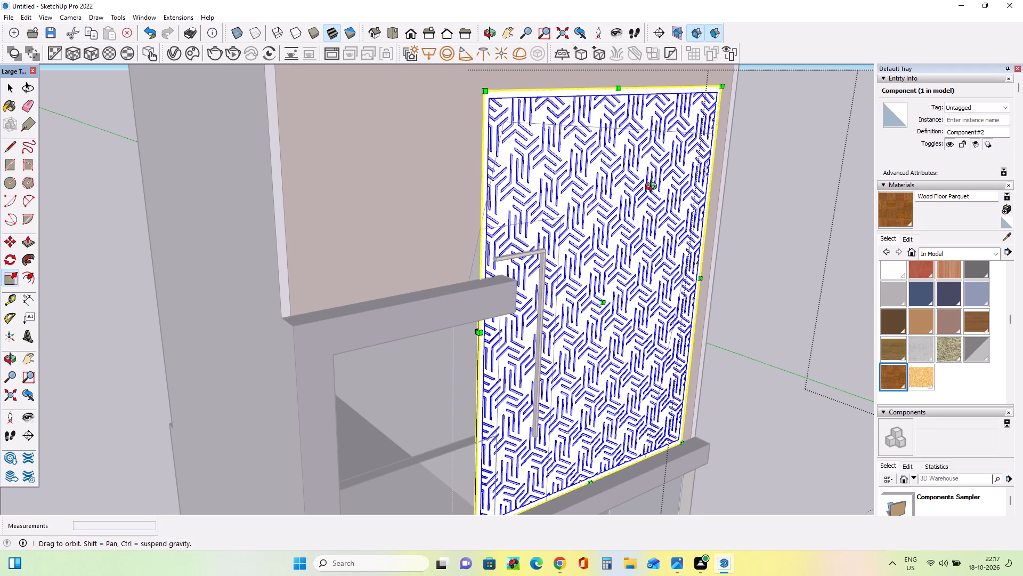
{"action": "middle_click_drag", "start_coordinate": [653, 188], "coordinate": [506, 182]}
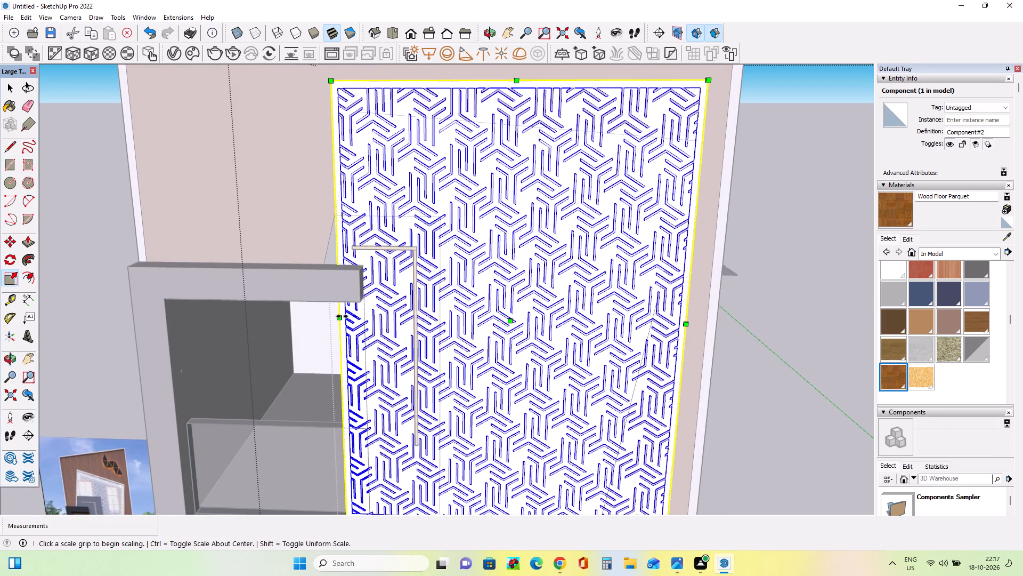
{"action": "left_click_drag", "start_coordinate": [333, 81], "coordinate": [296, 77]}
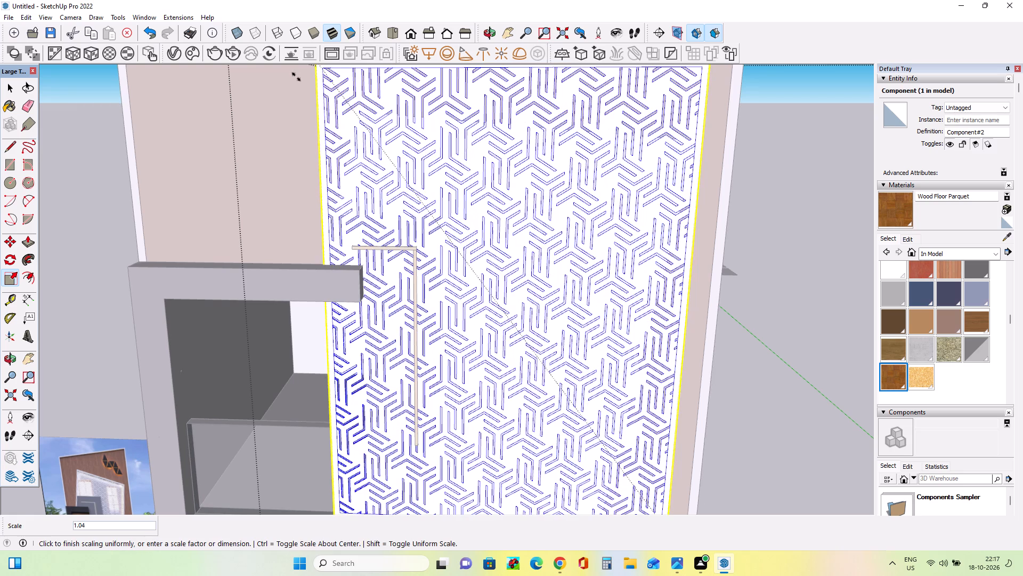
{"action": "left_click_drag", "start_coordinate": [296, 77], "coordinate": [296, 76]}
{"action": "scroll", "coordinate": [687, 258], "scroll_direction": "down", "scroll_amount": 6}
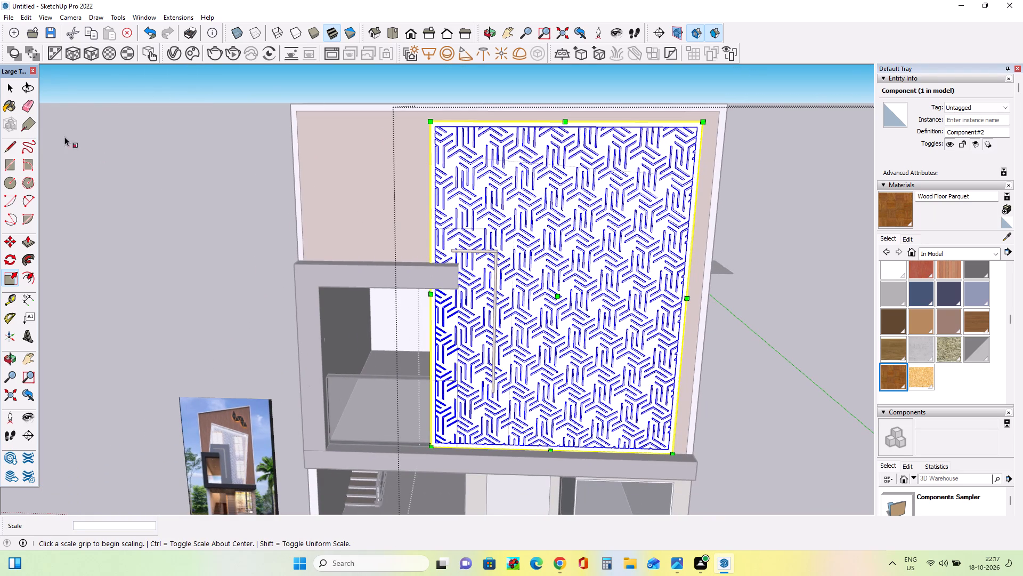
{"action": "left_click", "coordinate": [6, 87]}
{"action": "left_click", "coordinate": [136, 181]}
Open the CNC pattern component for editing and select the patterned panel inside it.
{"action": "right_click", "coordinate": [509, 245]}
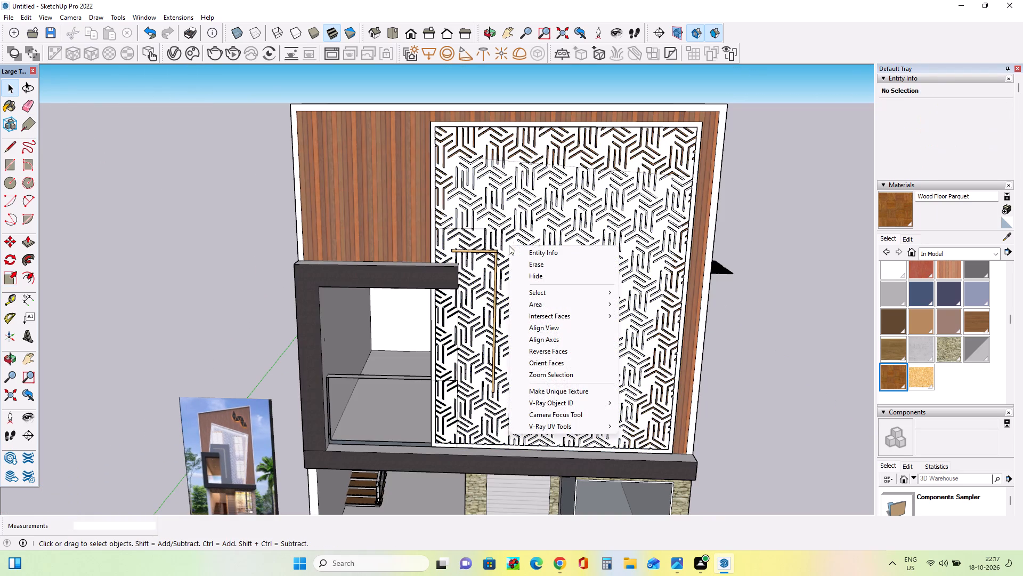
{"action": "left_click", "coordinate": [852, 223]}
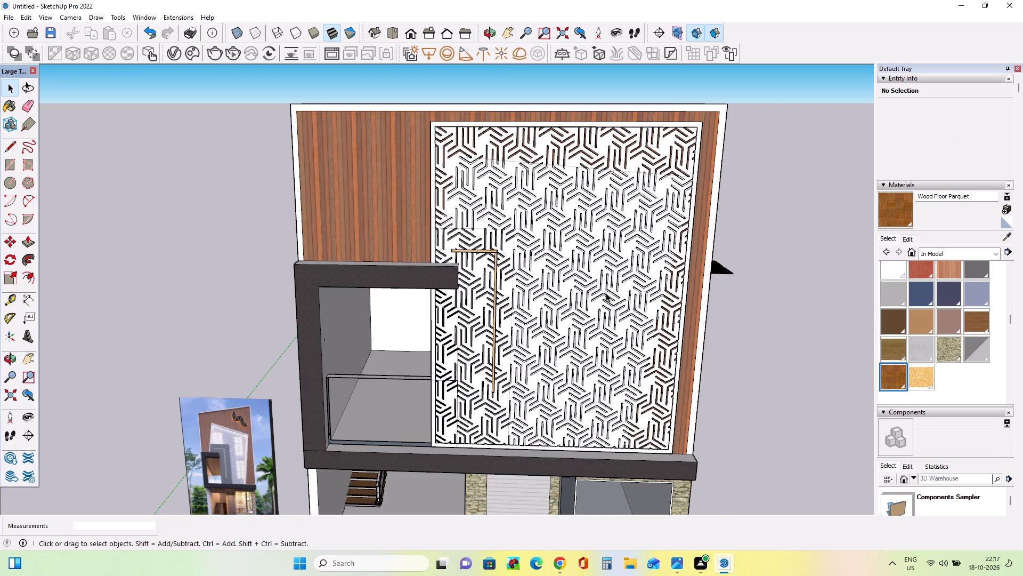
{"action": "right_click", "coordinate": [606, 293]}
{"action": "left_click", "coordinate": [677, 308]}
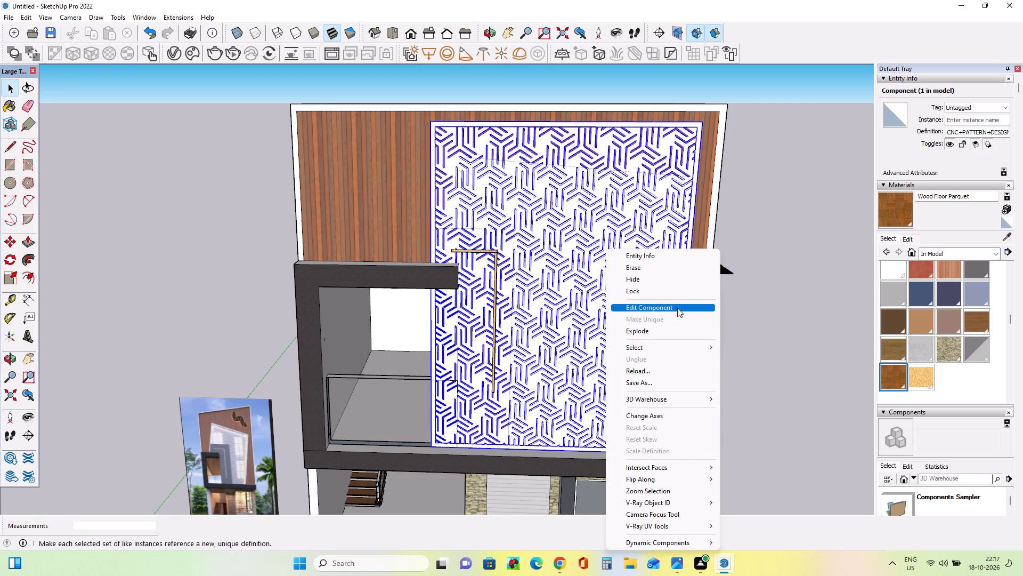
{"action": "left_click", "coordinate": [523, 198]}
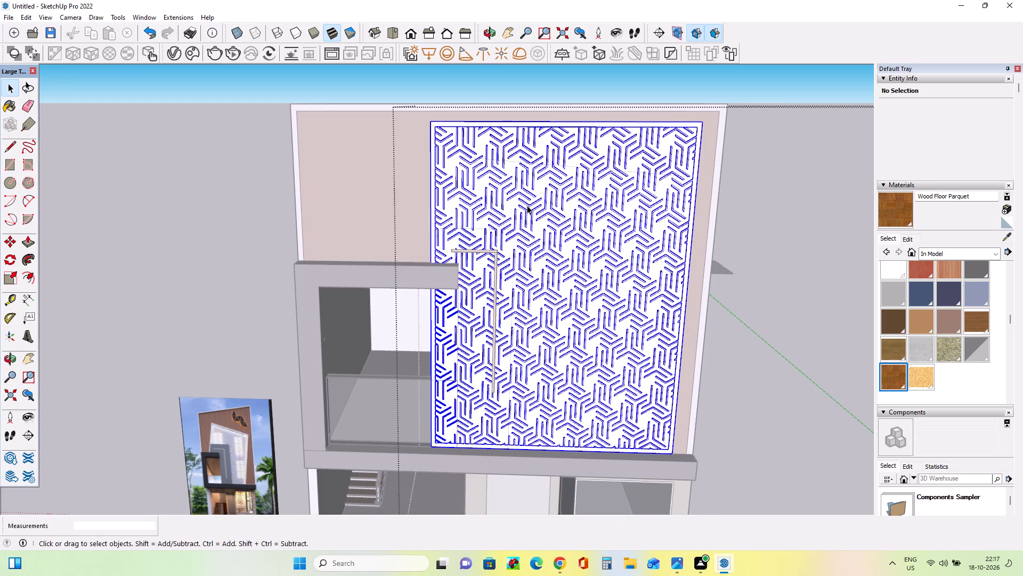
Trace the slanted opening over the panel with the Line tool: the balcony-side edge about 9' long and the top edge about 20'.
{"action": "left_click", "coordinate": [5, 143]}
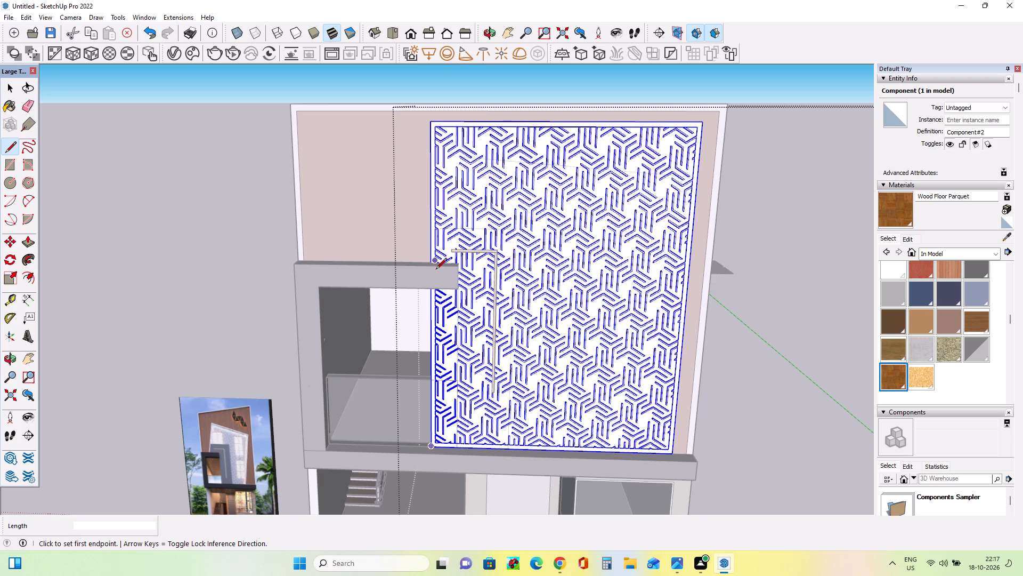
{"action": "middle_click_drag", "start_coordinate": [439, 259], "coordinate": [621, 289]}
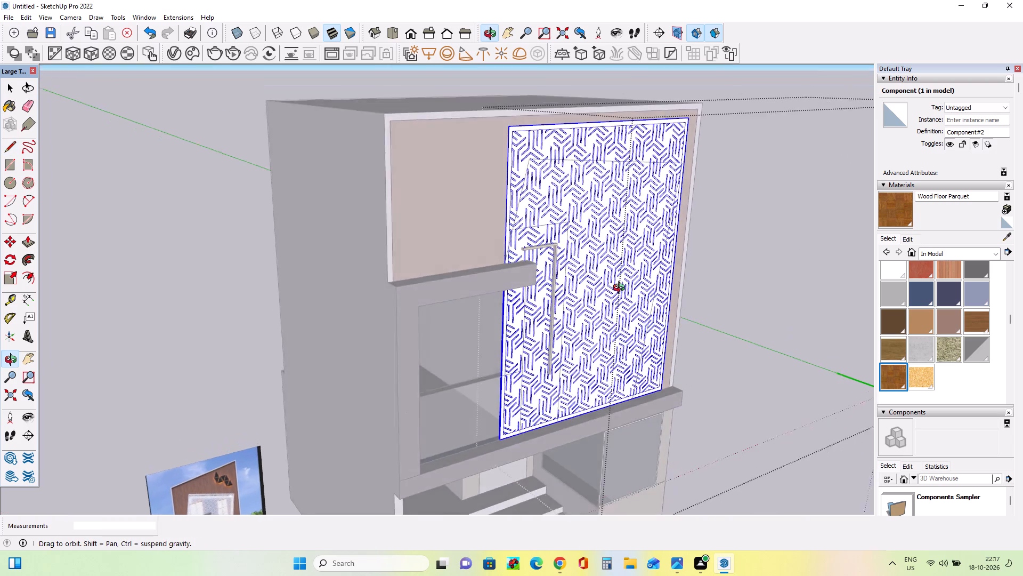
{"action": "middle_click_drag", "start_coordinate": [621, 289], "coordinate": [622, 300]}
{"action": "scroll", "coordinate": [501, 255], "scroll_direction": "up", "scroll_amount": 7}
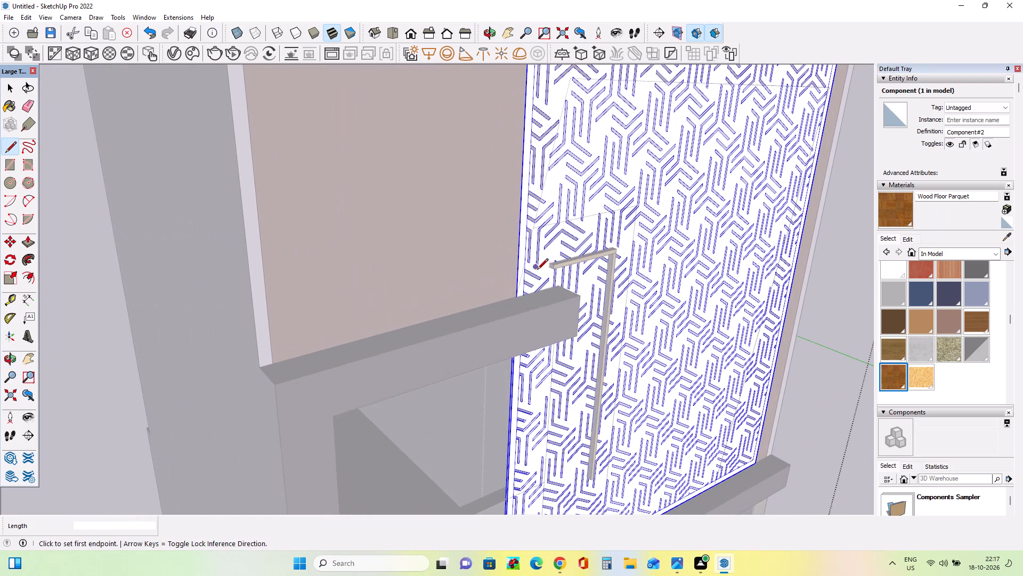
{"action": "left_click", "coordinate": [514, 299]}
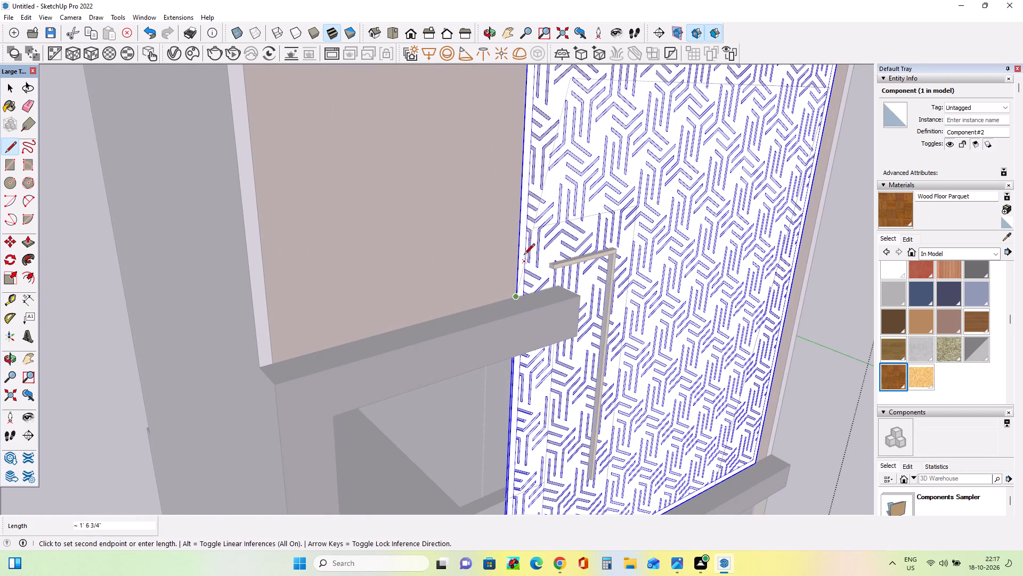
{"action": "scroll", "coordinate": [524, 255], "scroll_direction": "down", "scroll_amount": 6}
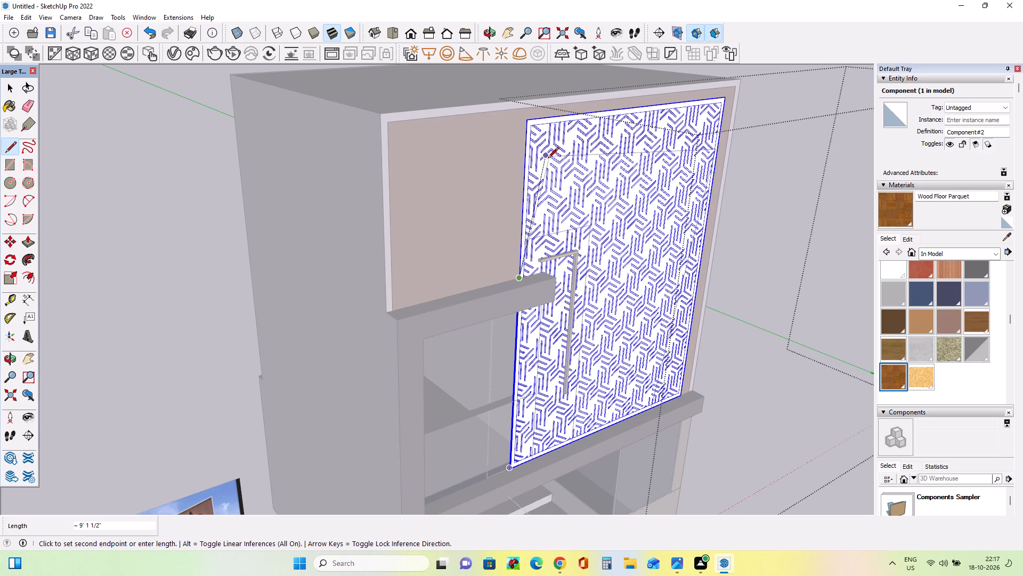
{"action": "left_click", "coordinate": [550, 159]}
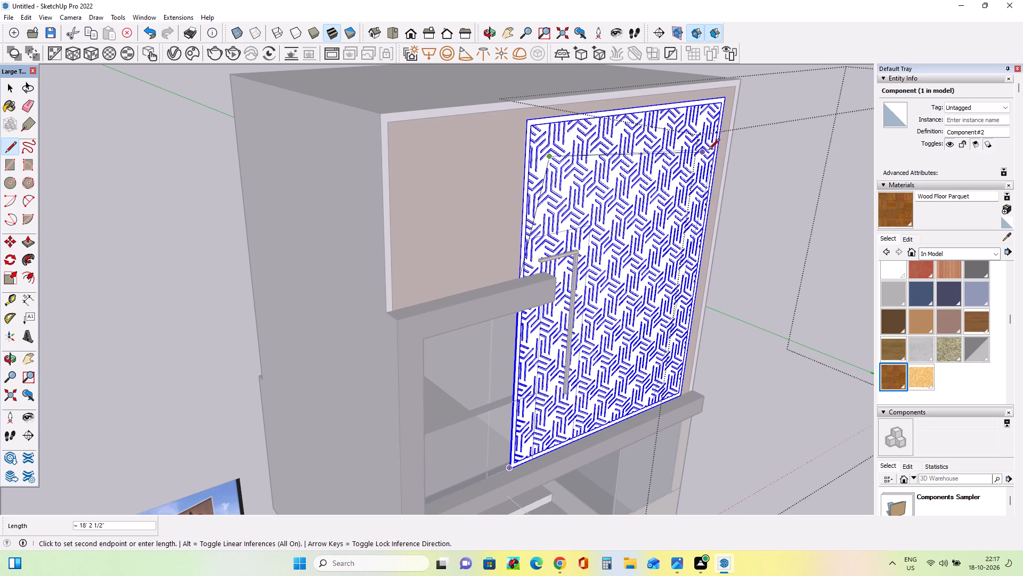
{"action": "middle_click_drag", "start_coordinate": [718, 156], "coordinate": [486, 193]}
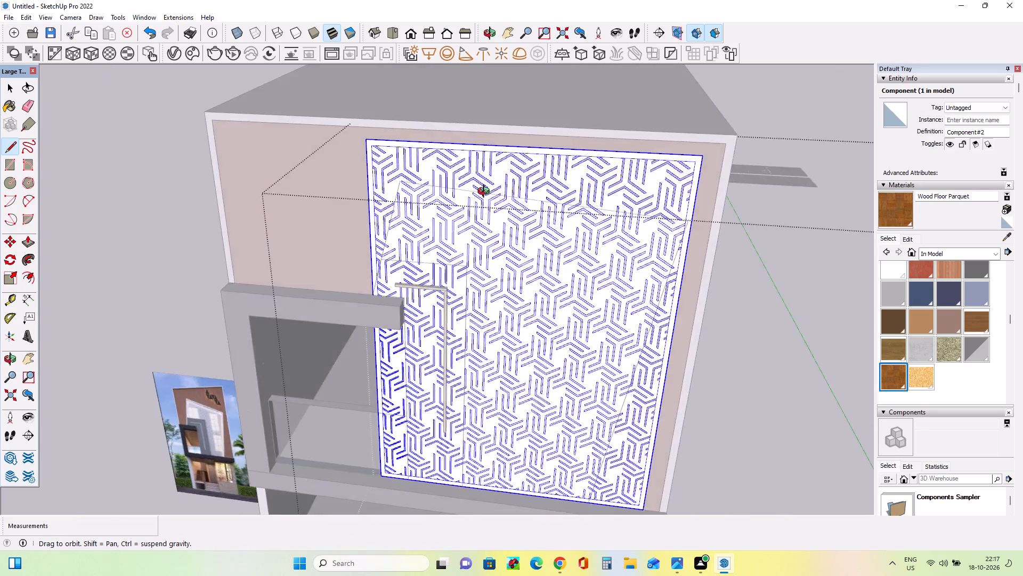
{"action": "middle_click_drag", "start_coordinate": [486, 193], "coordinate": [386, 208]}
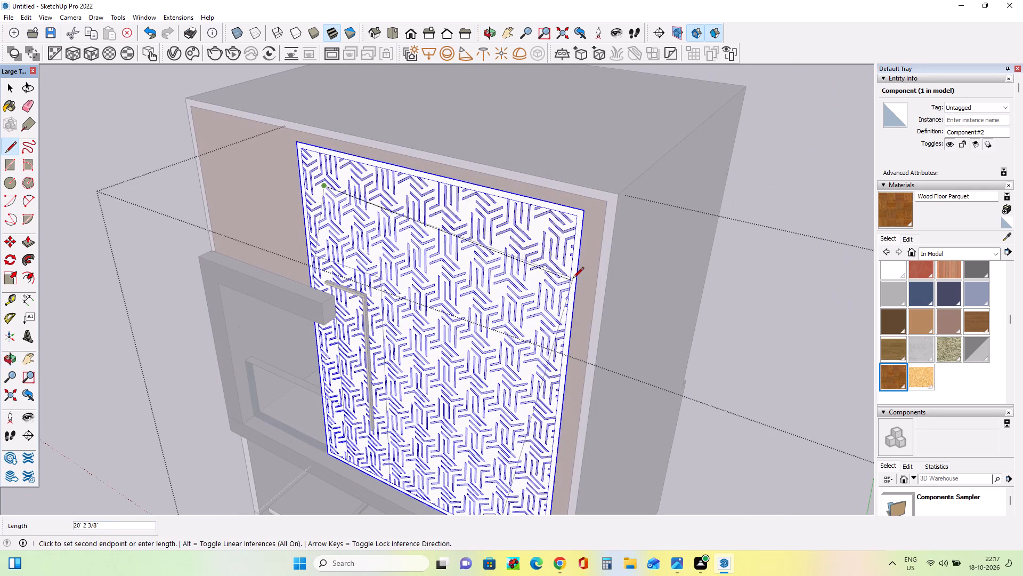
{"action": "left_click", "coordinate": [573, 278]}
Continue the traced outline down the opening's far slanted side, about 24', and along the ledge about 17' to the panel's lower corner.
{"action": "scroll", "coordinate": [574, 305], "scroll_direction": "down", "scroll_amount": 7}
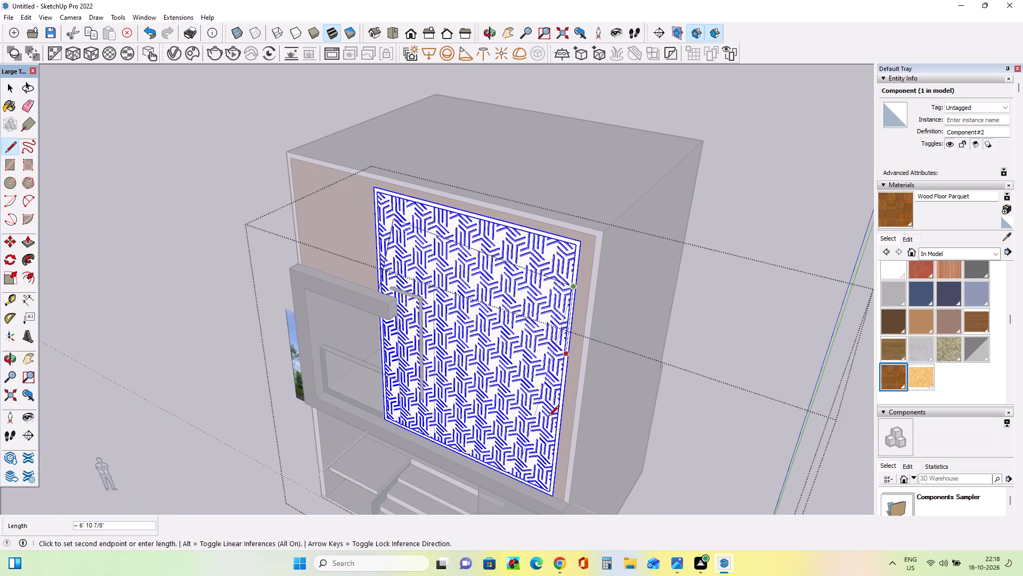
{"action": "left_click", "coordinate": [513, 482]}
{"action": "middle_click_drag", "start_coordinate": [556, 457], "coordinate": [696, 352]}
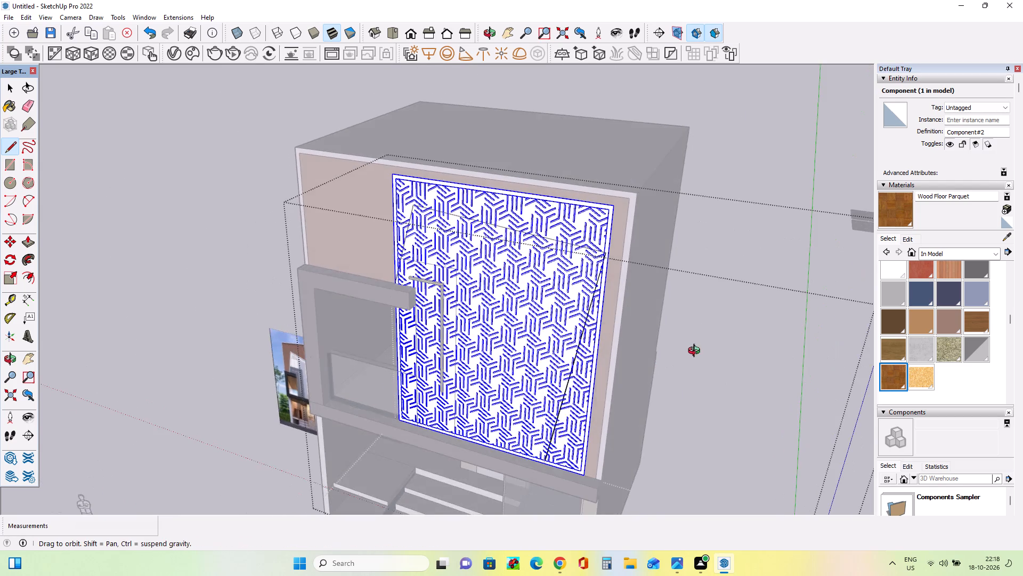
{"action": "middle_click_drag", "start_coordinate": [696, 352], "coordinate": [695, 362]}
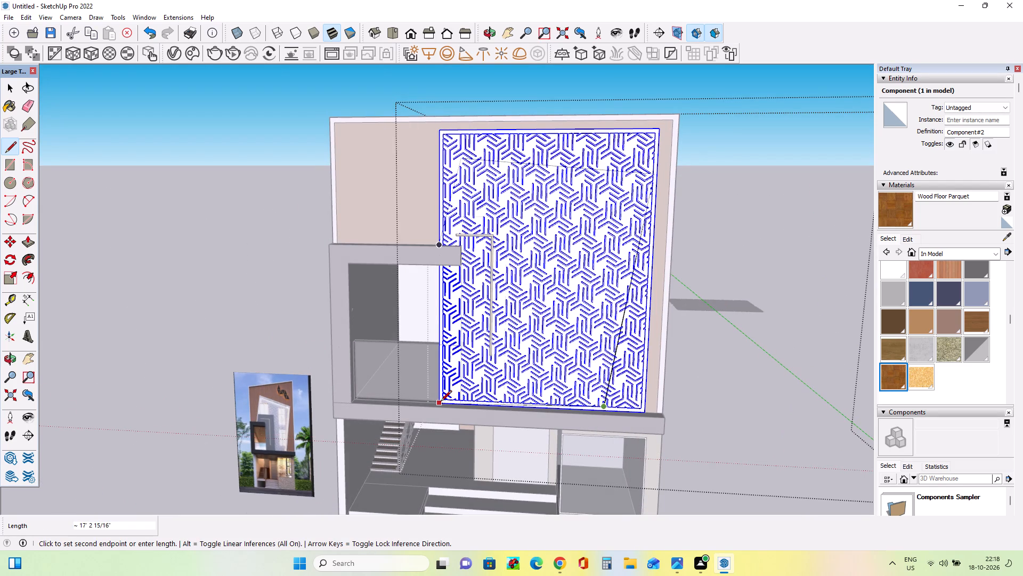
{"action": "double_click", "coordinate": [440, 402]}
{"action": "middle_click_drag", "start_coordinate": [489, 410], "coordinate": [505, 427]}
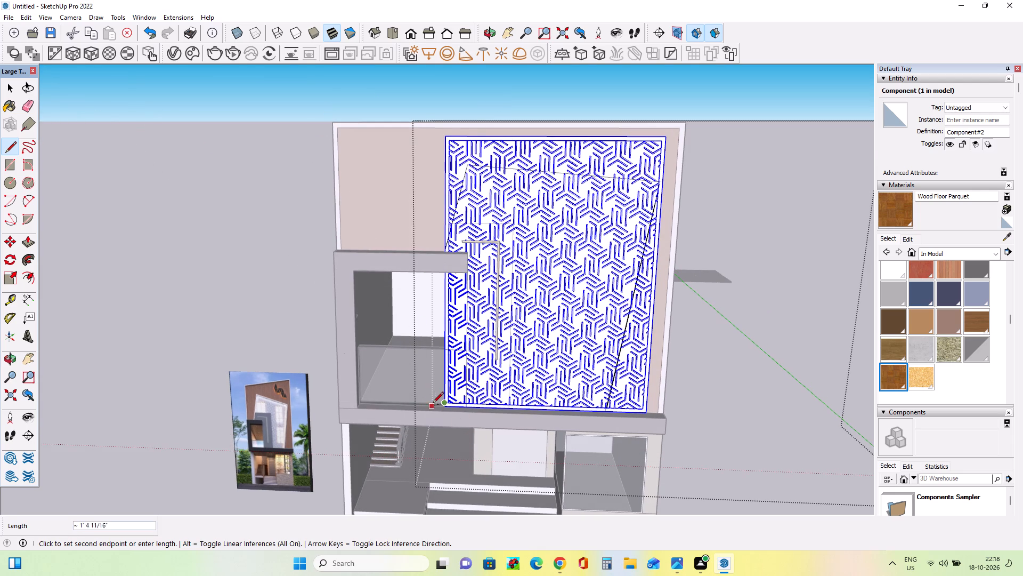
{"action": "double_click", "coordinate": [443, 407]}
{"action": "key", "text": "space"}
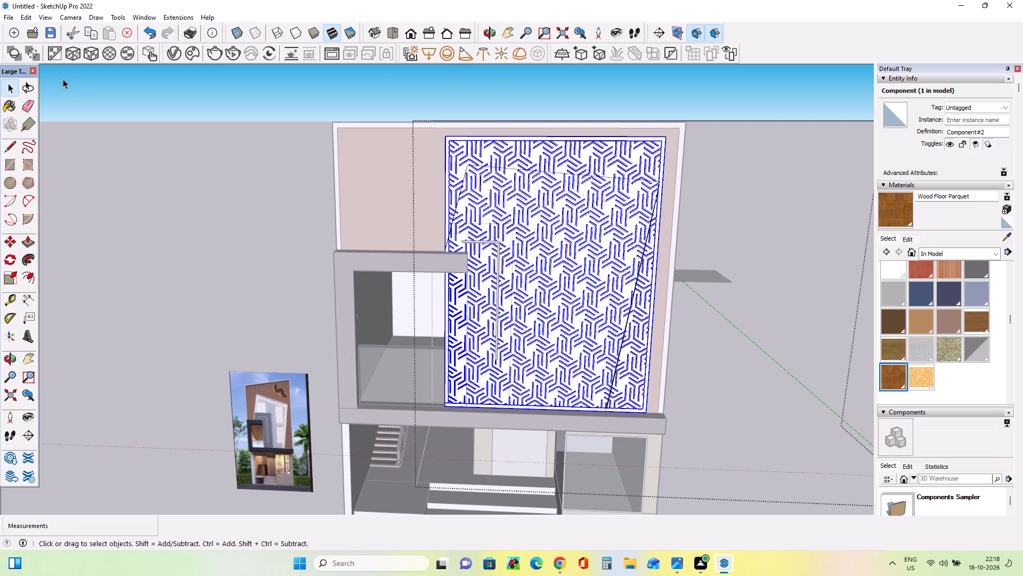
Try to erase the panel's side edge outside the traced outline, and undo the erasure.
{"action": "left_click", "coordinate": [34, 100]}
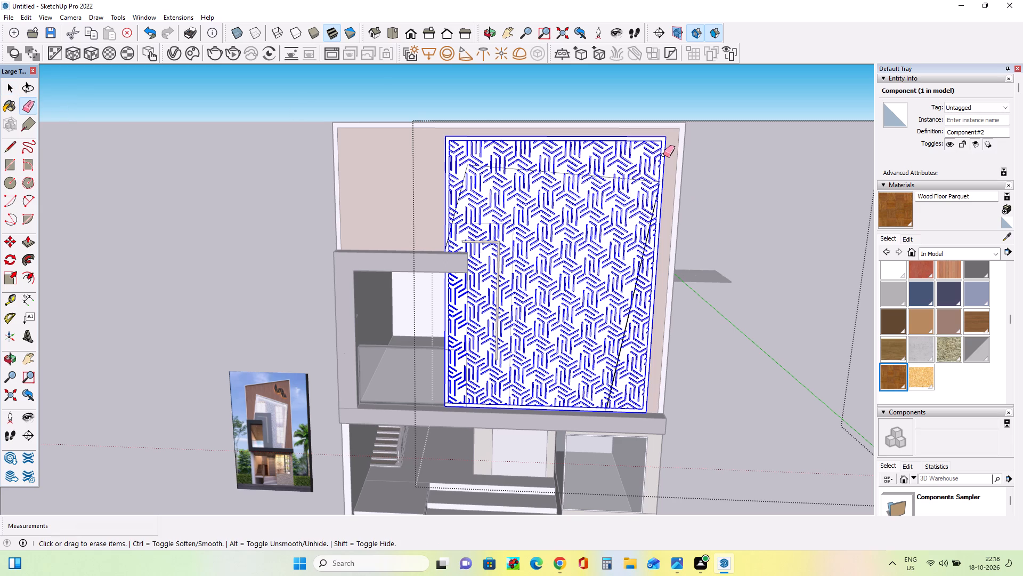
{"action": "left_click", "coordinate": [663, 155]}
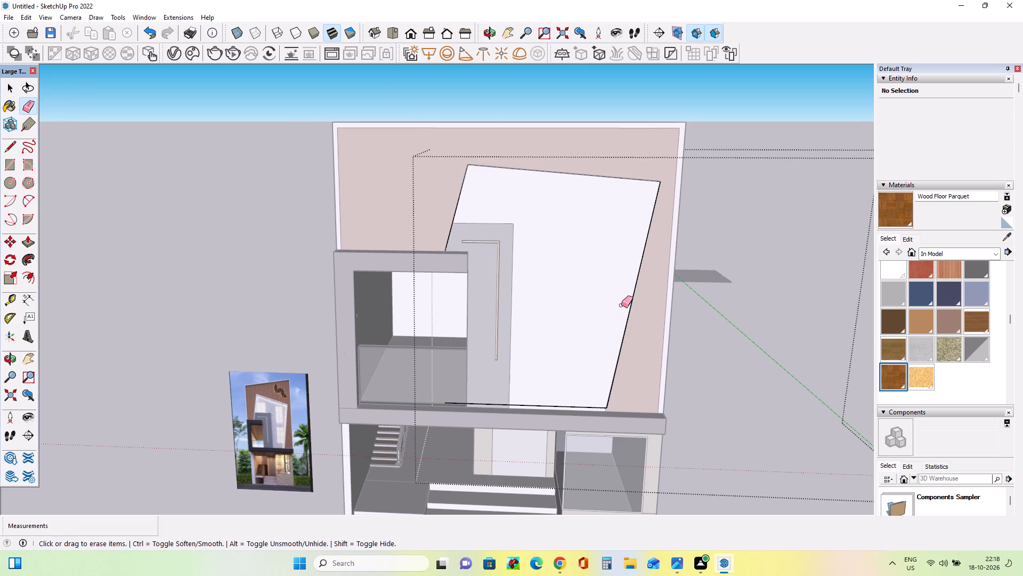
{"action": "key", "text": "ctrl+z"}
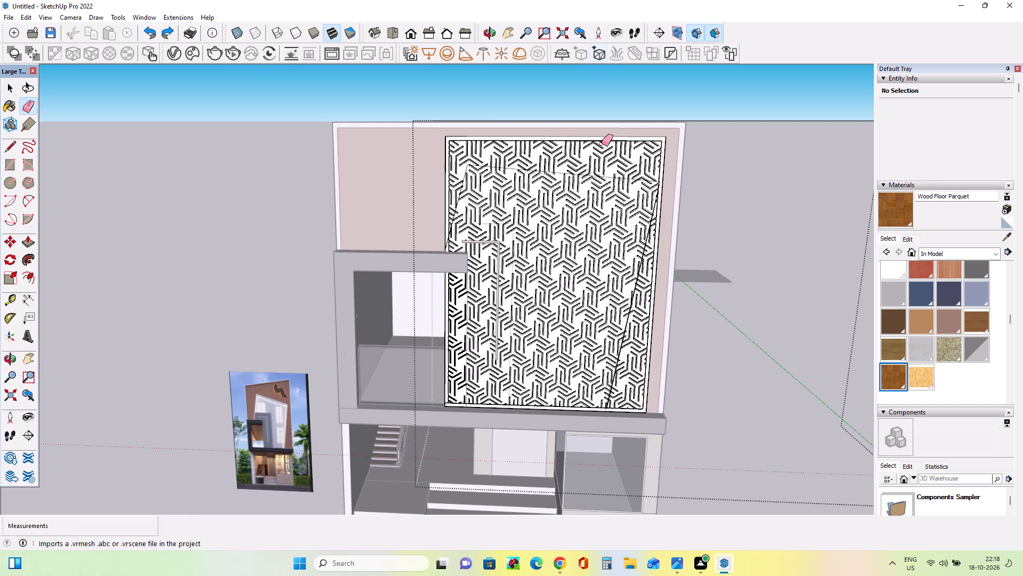
Move the patterned panel about 36' 4" off the facade by its lower corner, clear of the house's side.
{"action": "middle_click_drag", "start_coordinate": [676, 209], "coordinate": [687, 293]}
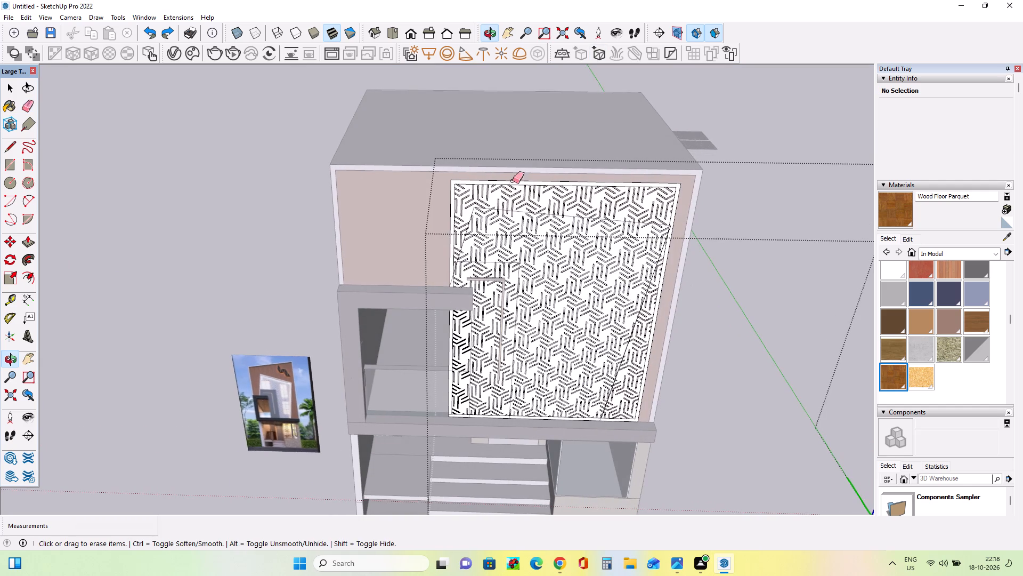
{"action": "left_click", "coordinate": [13, 243]}
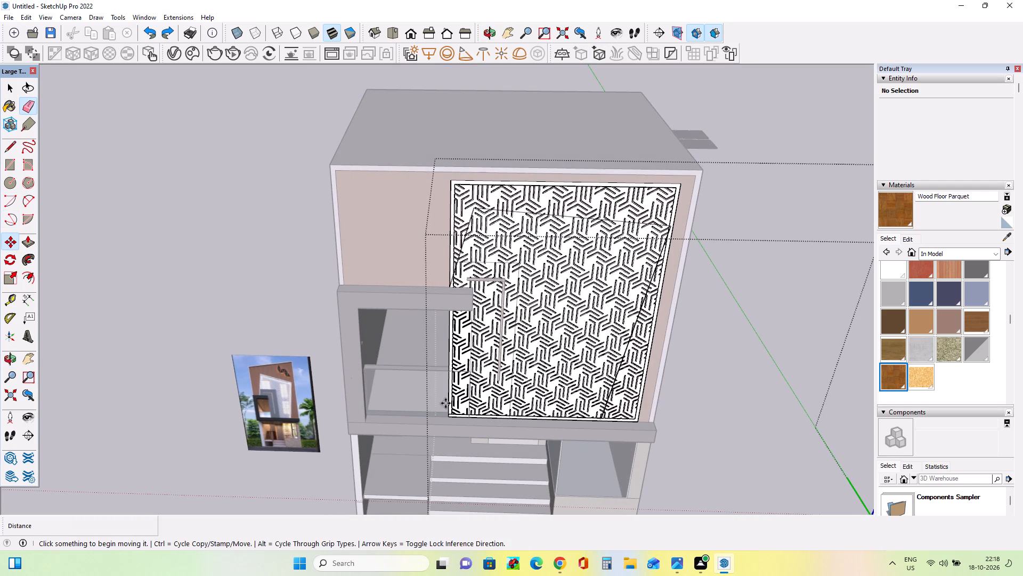
{"action": "left_click", "coordinate": [450, 414]}
{"action": "scroll", "coordinate": [582, 394], "scroll_direction": "down", "scroll_amount": 3}
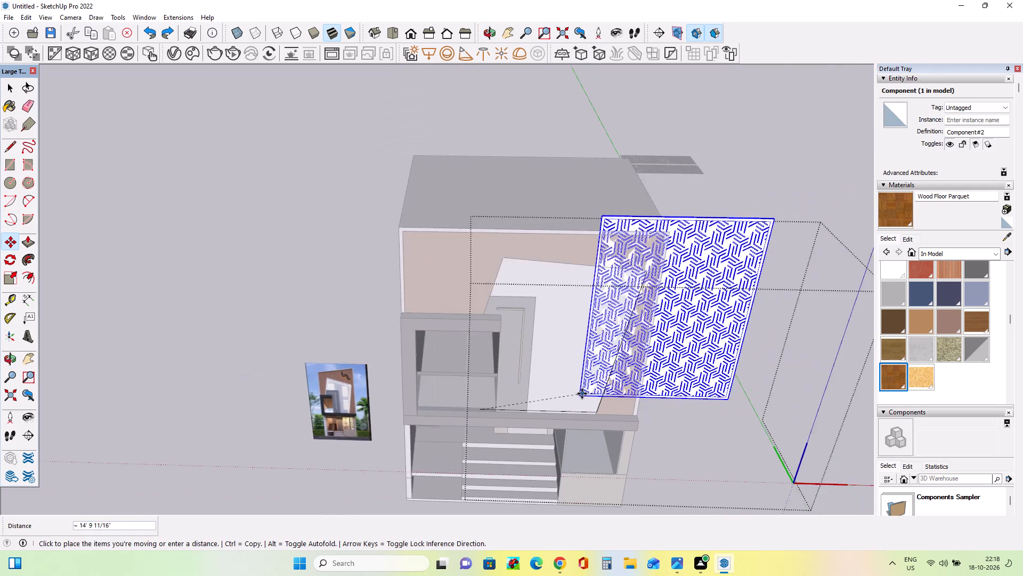
{"action": "scroll", "coordinate": [582, 394], "scroll_direction": "down", "scroll_amount": 4}
{"action": "left_click", "coordinate": [675, 391]}
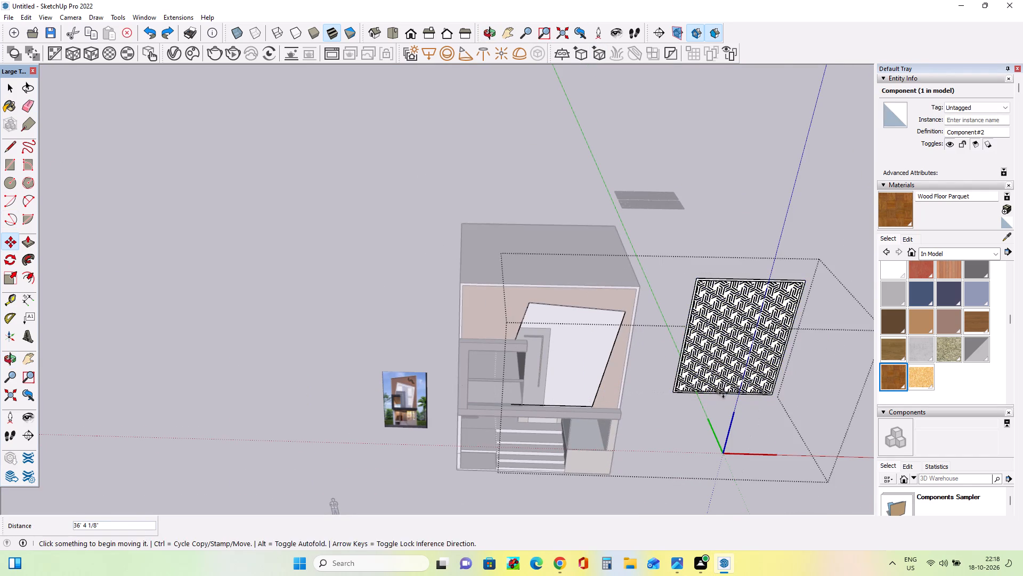
{"action": "middle_click_drag", "start_coordinate": [723, 379], "coordinate": [549, 232]}
{"action": "scroll", "coordinate": [615, 333], "scroll_direction": "up", "scroll_amount": 3}
{"action": "middle_click_drag", "start_coordinate": [616, 335], "coordinate": [625, 358]}
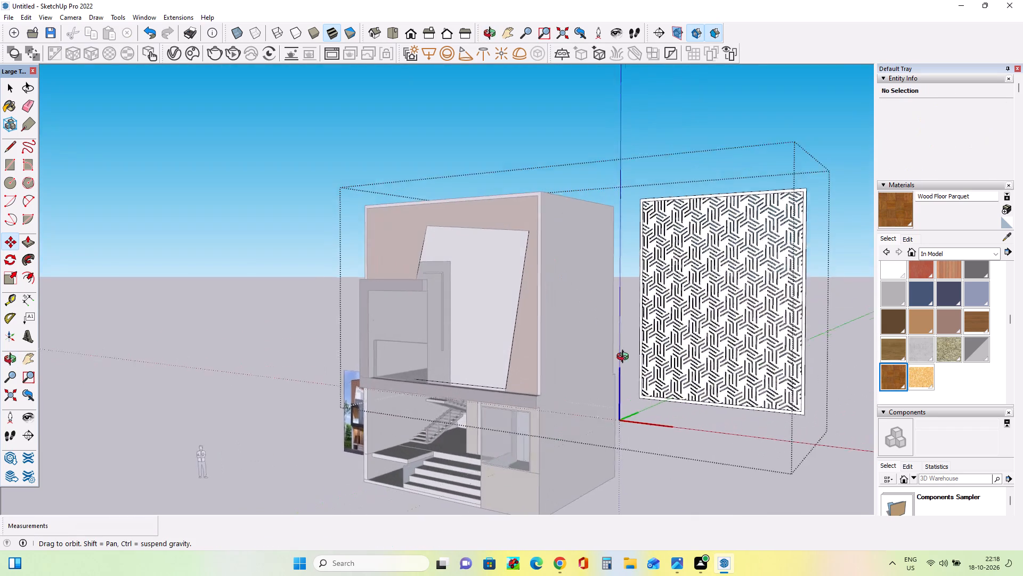
Retrace the slanted outline as a closed shape on the moved panel: top about 14' 2", far side about 25', bottom about 18' 7".
{"action": "middle_click_drag", "start_coordinate": [625, 358], "coordinate": [730, 427]}
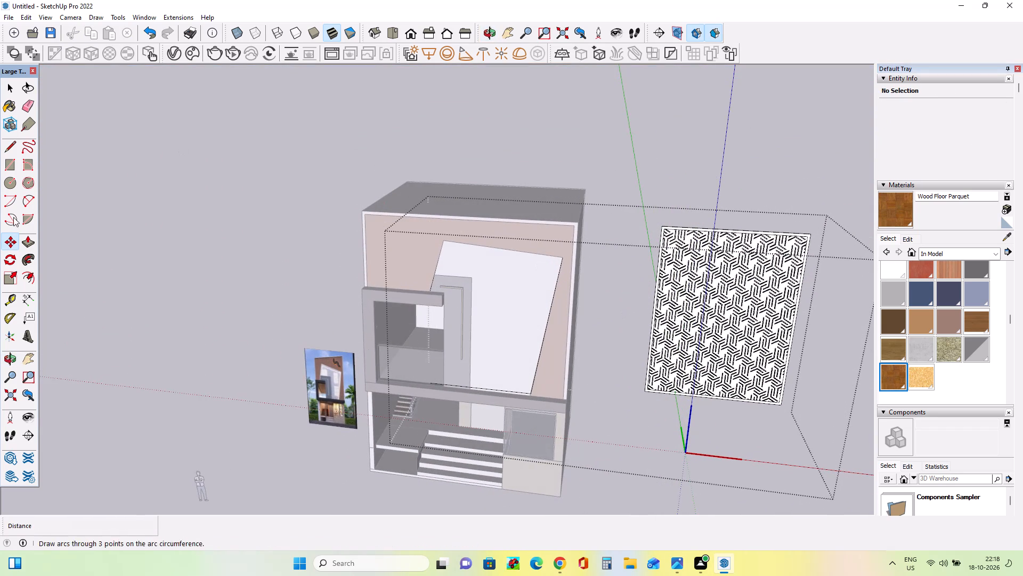
{"action": "left_click", "coordinate": [11, 147]}
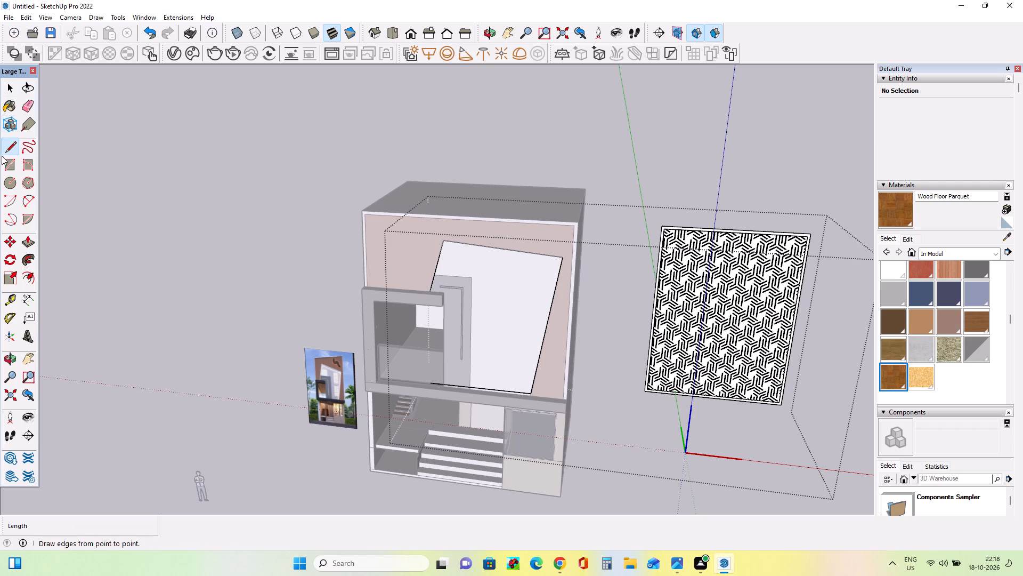
{"action": "left_click", "coordinate": [14, 151]}
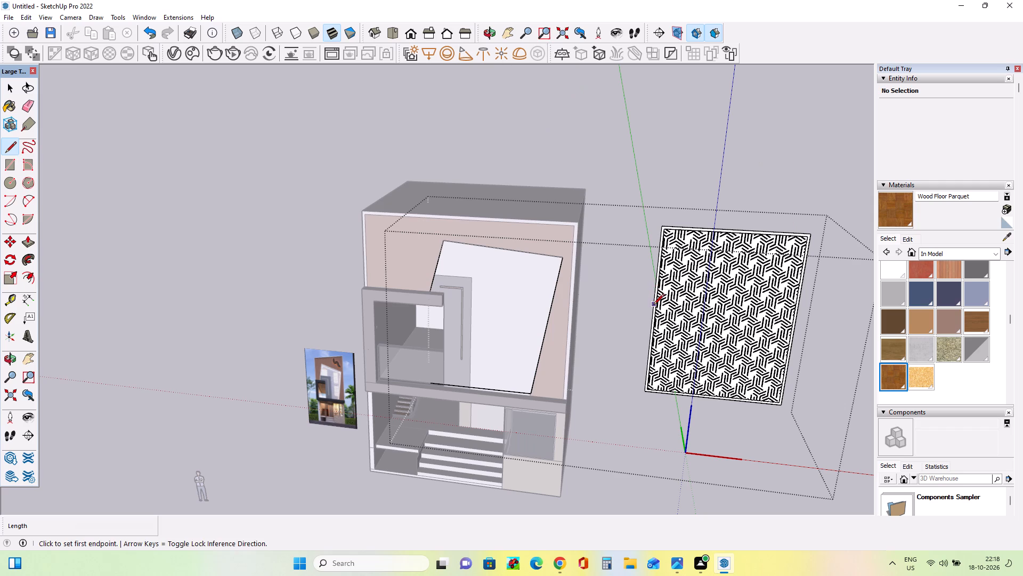
{"action": "left_click", "coordinate": [654, 303]}
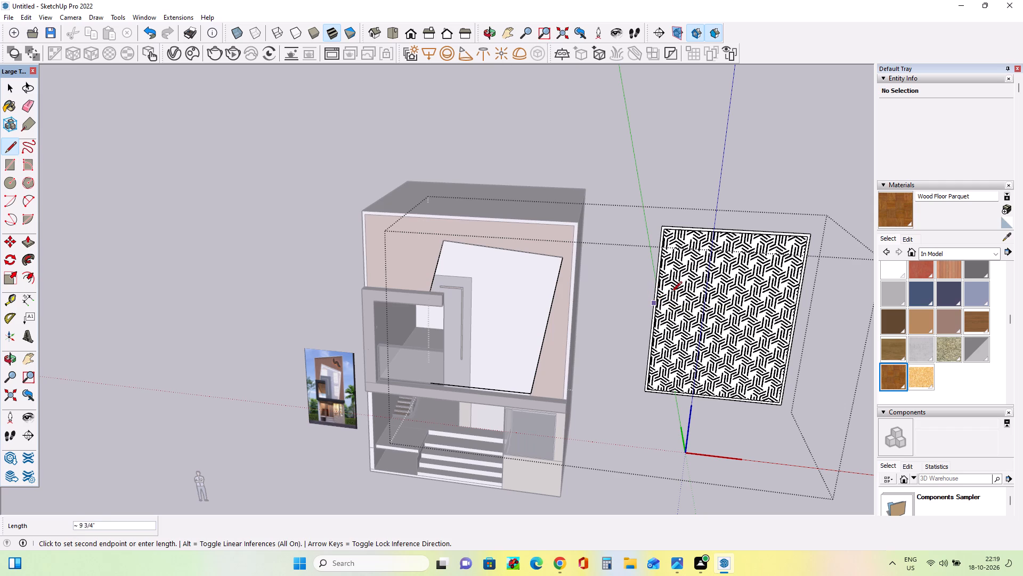
{"action": "left_click", "coordinate": [705, 249]}
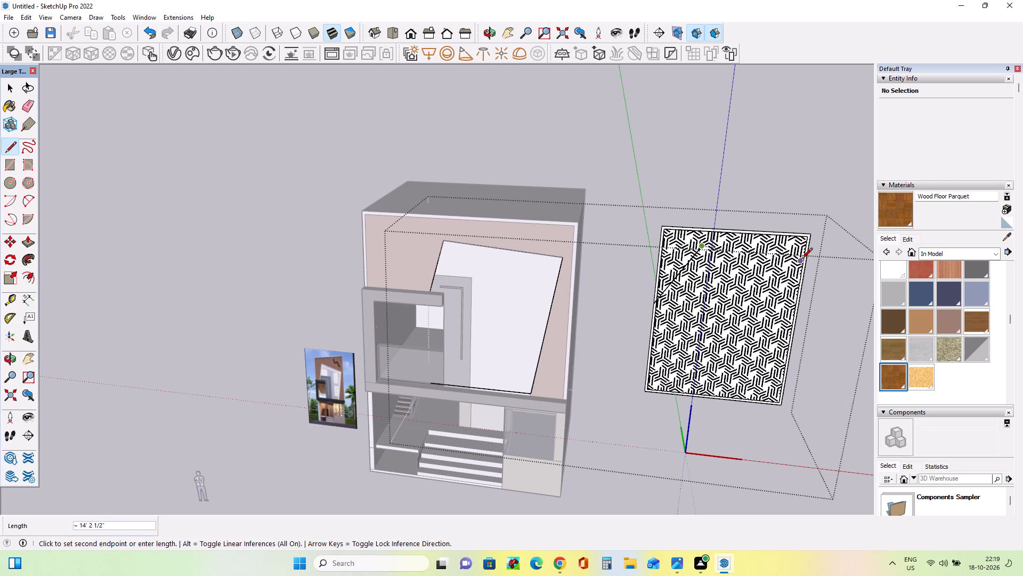
{"action": "left_click", "coordinate": [804, 260]}
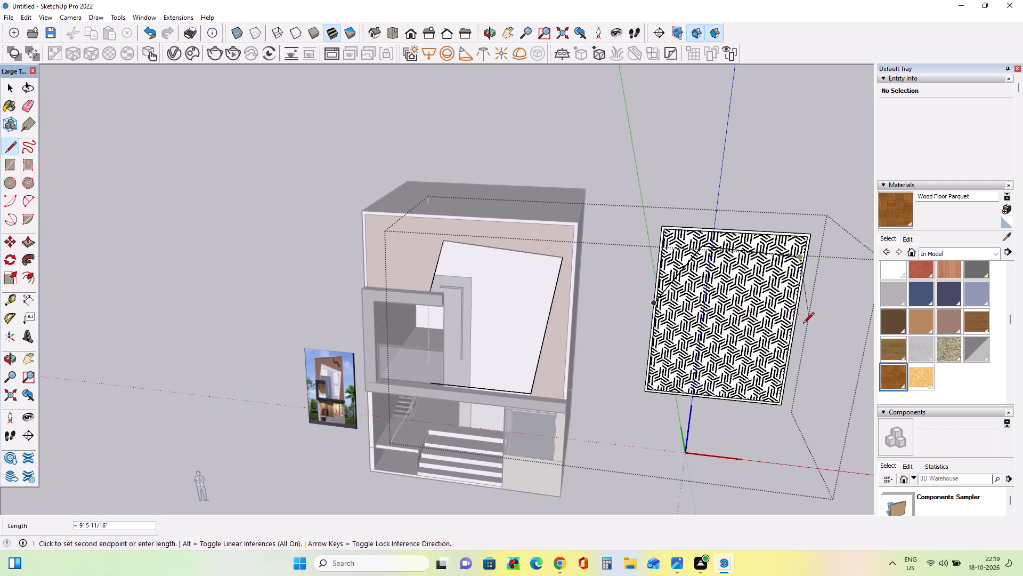
{"action": "left_click", "coordinate": [770, 406]}
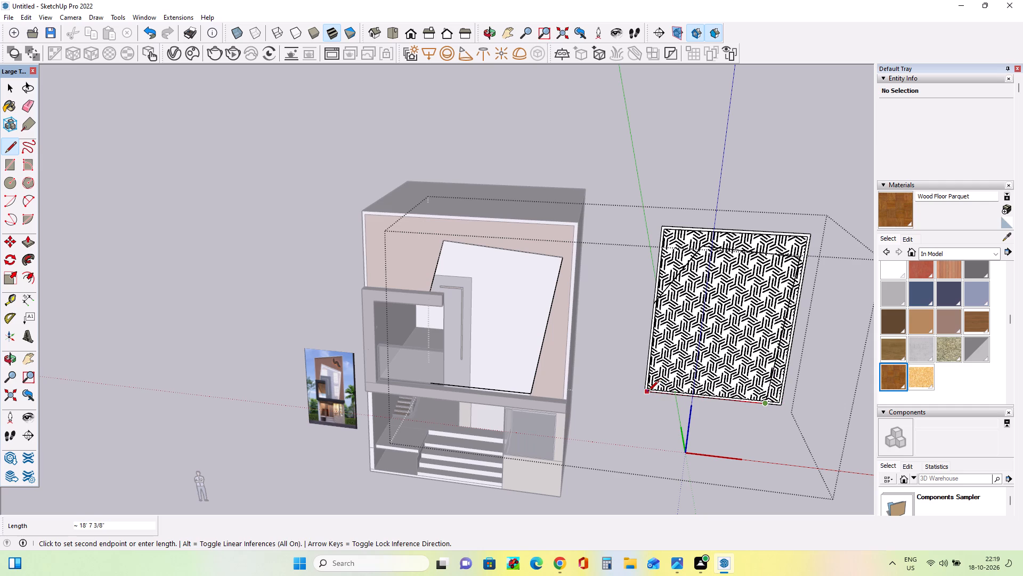
{"action": "left_click", "coordinate": [648, 392]}
{"action": "left_click", "coordinate": [654, 300]}
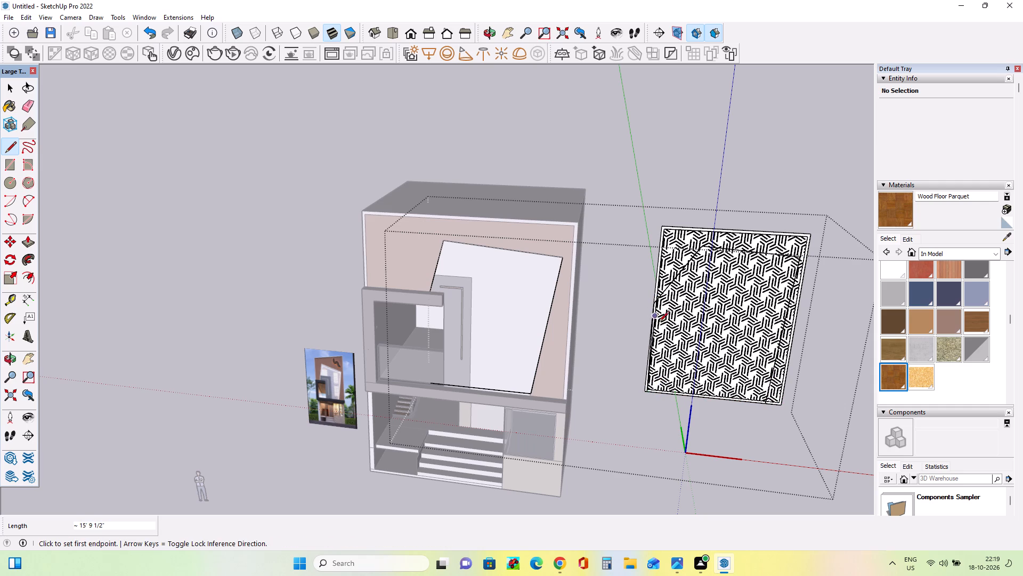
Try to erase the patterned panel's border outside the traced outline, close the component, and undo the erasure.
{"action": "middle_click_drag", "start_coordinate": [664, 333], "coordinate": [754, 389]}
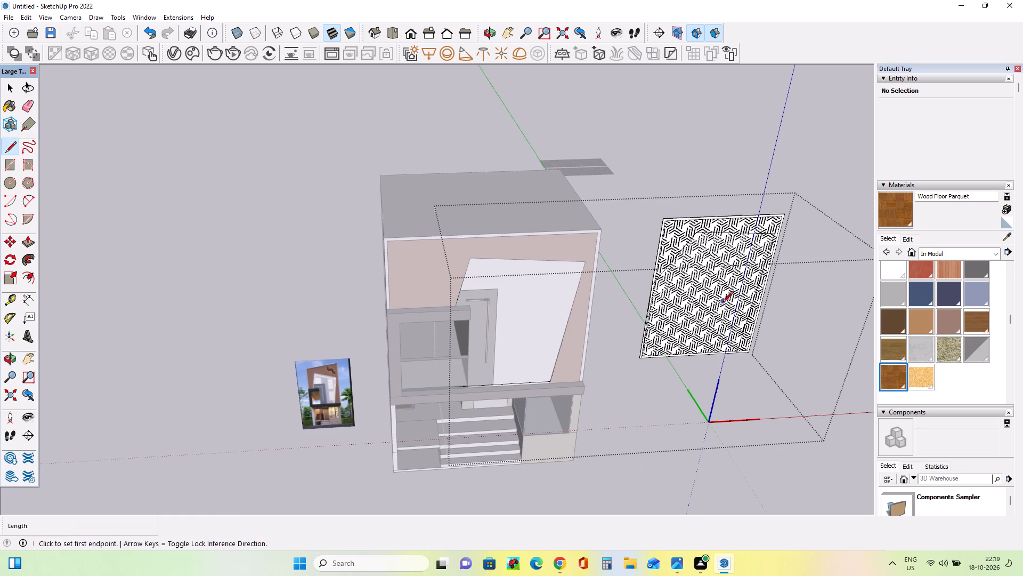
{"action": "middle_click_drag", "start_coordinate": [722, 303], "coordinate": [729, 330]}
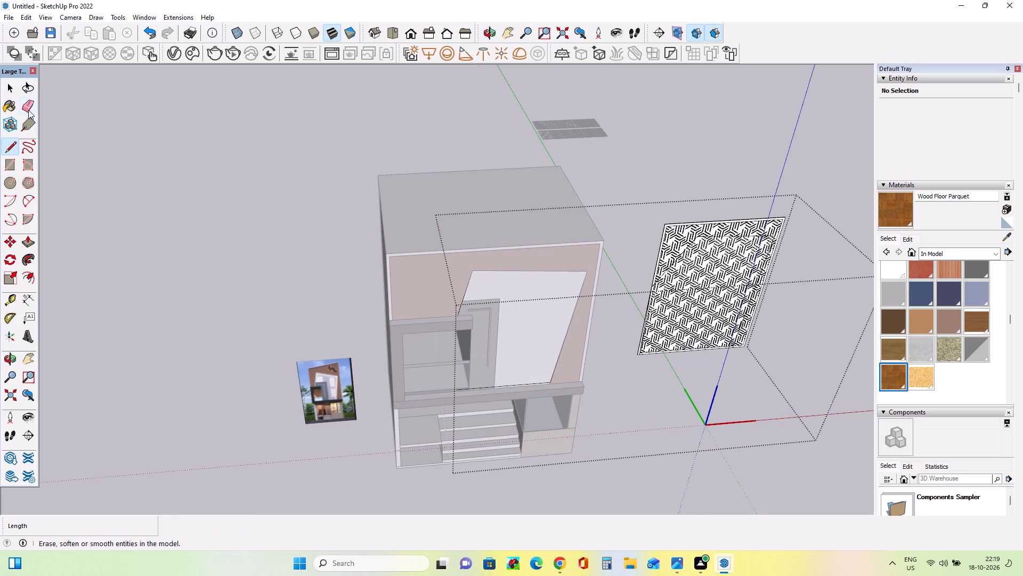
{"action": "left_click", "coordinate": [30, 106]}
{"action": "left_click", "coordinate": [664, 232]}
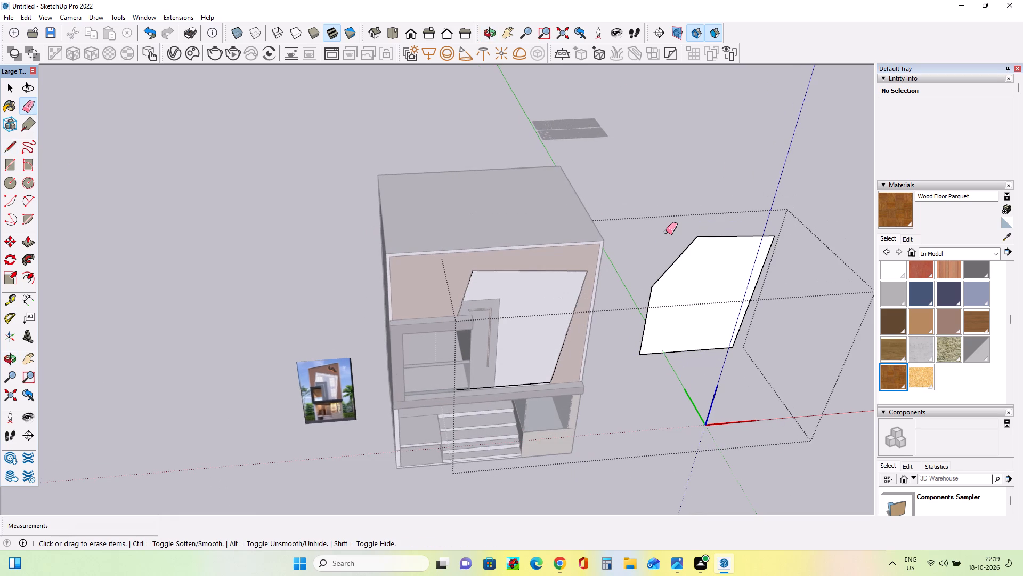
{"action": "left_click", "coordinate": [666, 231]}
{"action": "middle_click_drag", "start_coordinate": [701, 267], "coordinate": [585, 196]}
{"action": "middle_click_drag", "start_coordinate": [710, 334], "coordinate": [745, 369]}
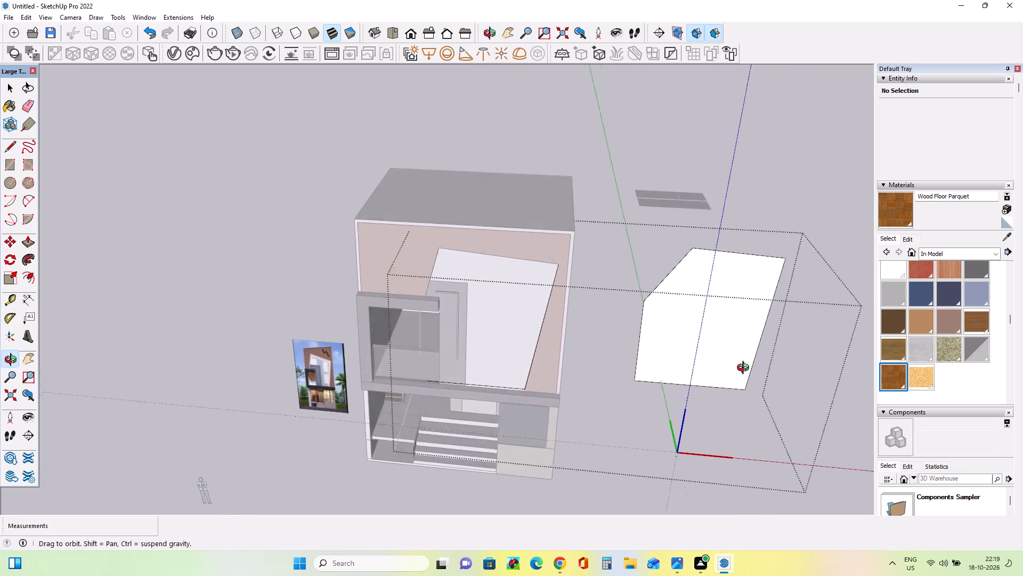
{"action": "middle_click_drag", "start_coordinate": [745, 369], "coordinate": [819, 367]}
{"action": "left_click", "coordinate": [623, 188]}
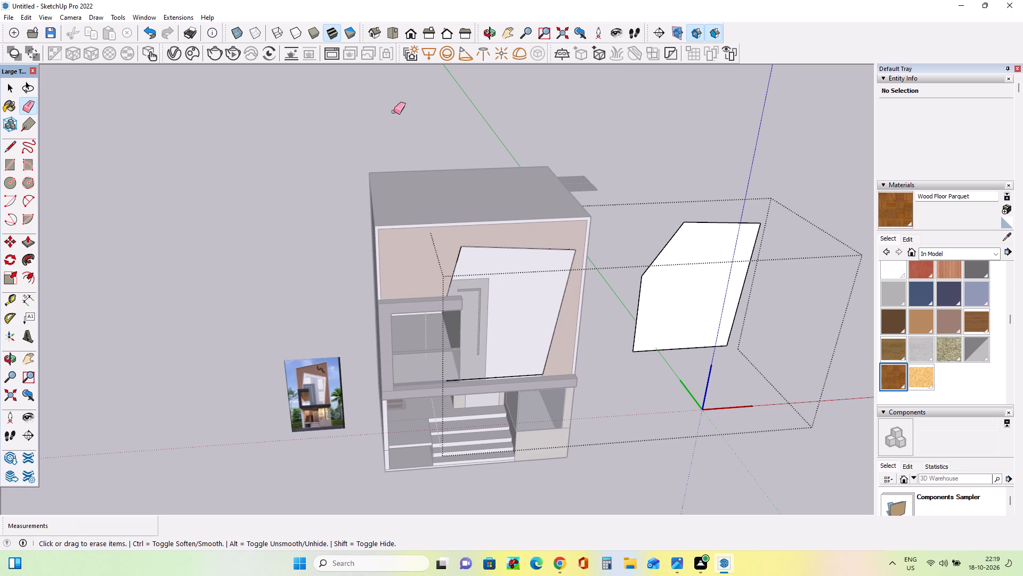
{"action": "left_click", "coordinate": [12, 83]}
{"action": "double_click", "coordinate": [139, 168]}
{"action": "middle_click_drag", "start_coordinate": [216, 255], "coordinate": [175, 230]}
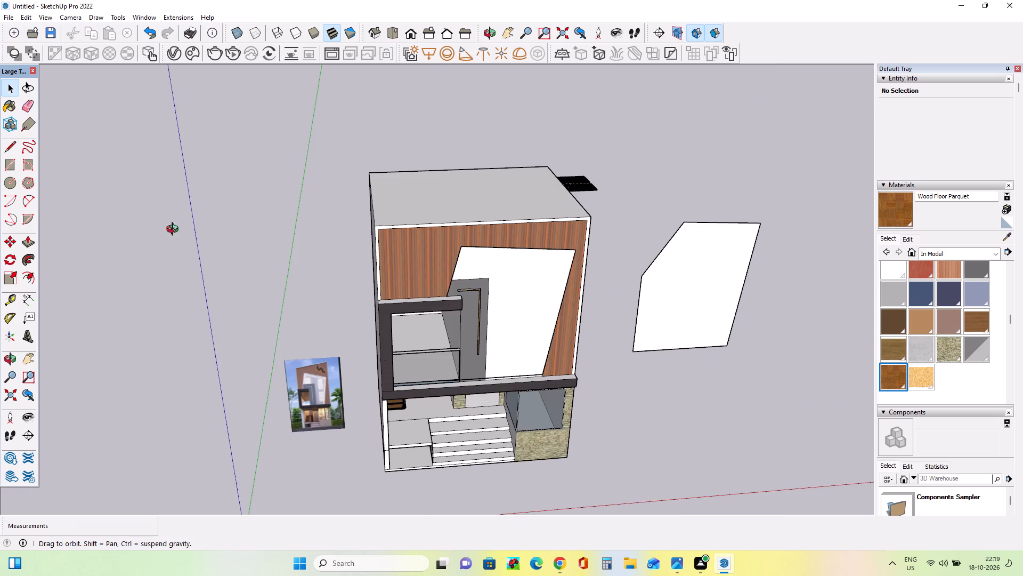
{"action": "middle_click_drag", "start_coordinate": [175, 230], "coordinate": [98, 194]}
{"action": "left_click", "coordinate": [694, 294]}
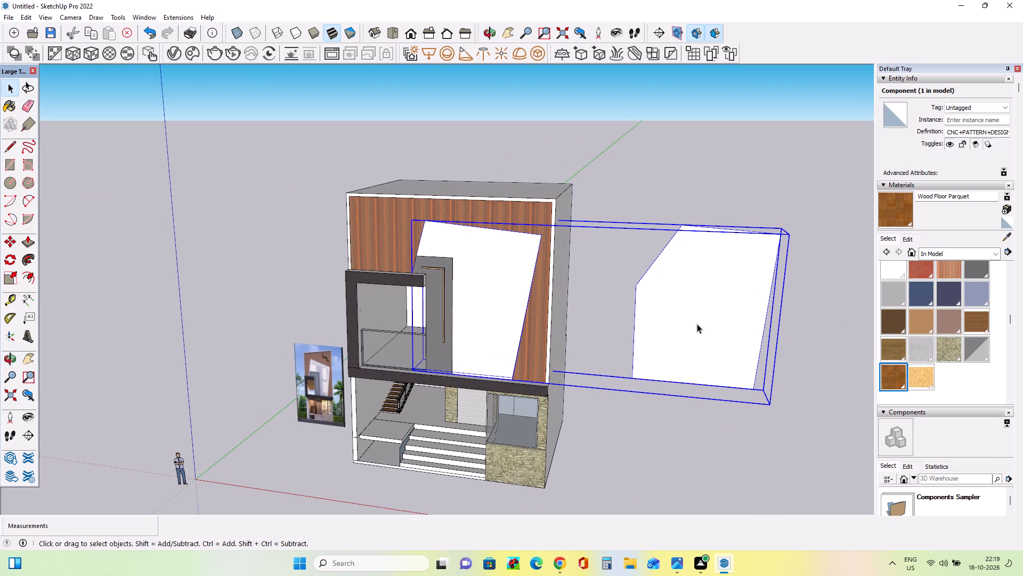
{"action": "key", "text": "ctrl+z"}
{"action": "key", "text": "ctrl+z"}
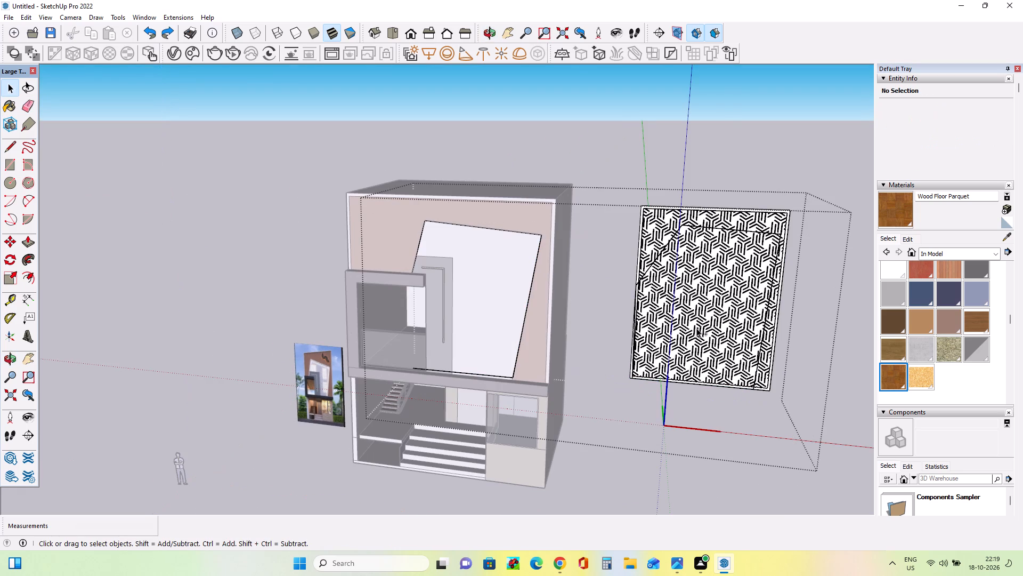
Open the nested pattern component for editing from the back side of the panel.
{"action": "middle_click_drag", "start_coordinate": [688, 324], "coordinate": [890, 453]}
{"action": "scroll", "coordinate": [631, 170], "scroll_direction": "up", "scroll_amount": 2}
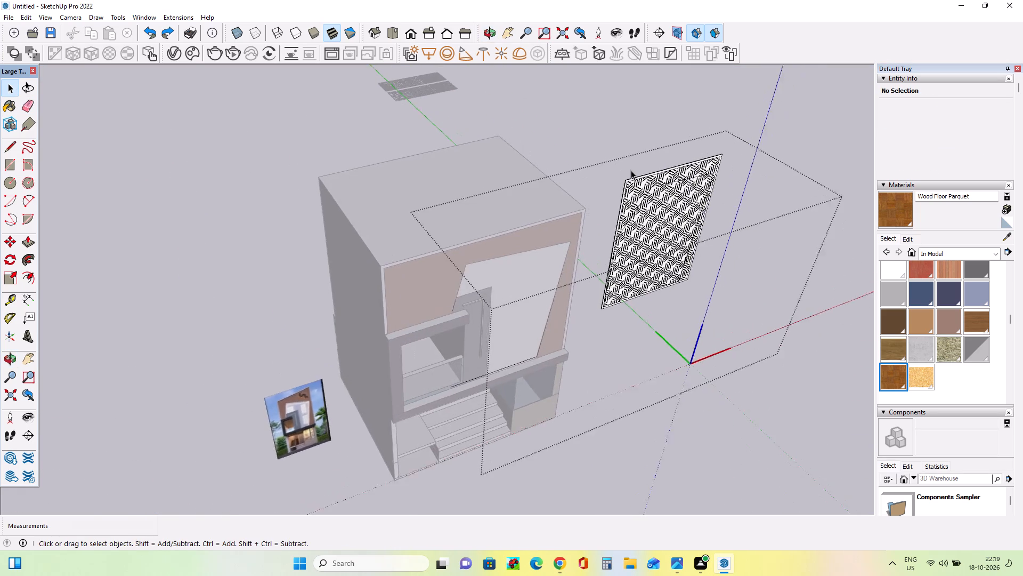
{"action": "scroll", "coordinate": [631, 170], "scroll_direction": "up", "scroll_amount": 10}
{"action": "middle_click_drag", "start_coordinate": [615, 199], "coordinate": [754, 360]}
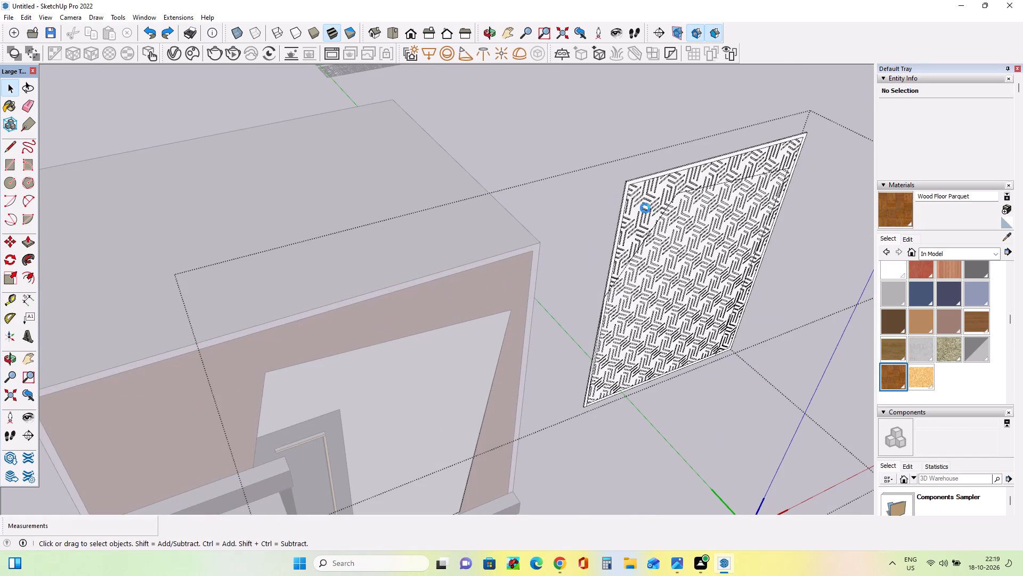
{"action": "middle_click_drag", "start_coordinate": [589, 150], "coordinate": [652, 251]}
{"action": "middle_click_drag", "start_coordinate": [652, 248], "coordinate": [668, 202]}
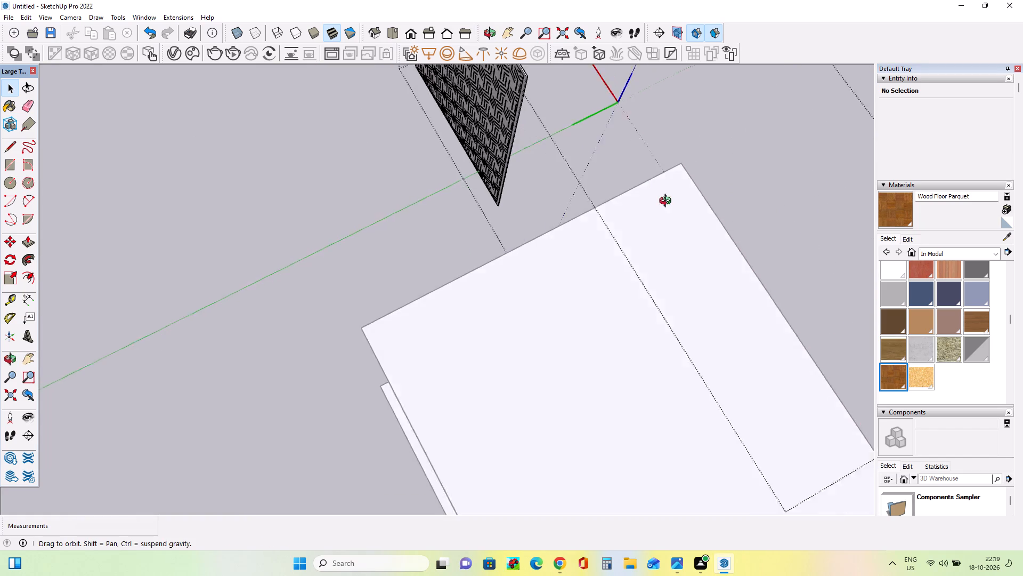
{"action": "middle_click_drag", "start_coordinate": [668, 202], "coordinate": [899, 234]}
{"action": "middle_click_drag", "start_coordinate": [301, 268], "coordinate": [355, 154]}
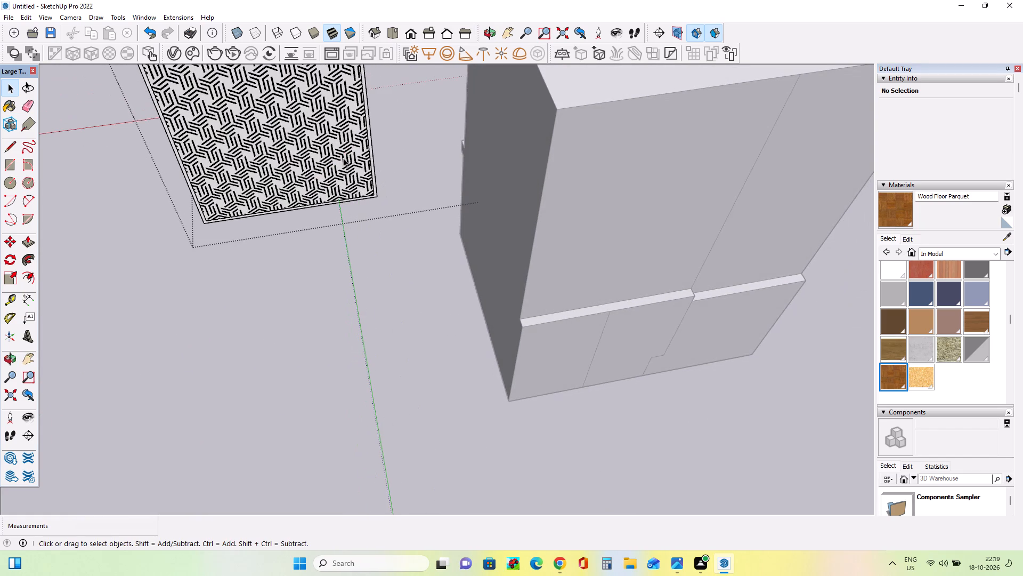
{"action": "left_click", "coordinate": [343, 158]}
{"action": "right_click", "coordinate": [321, 147]}
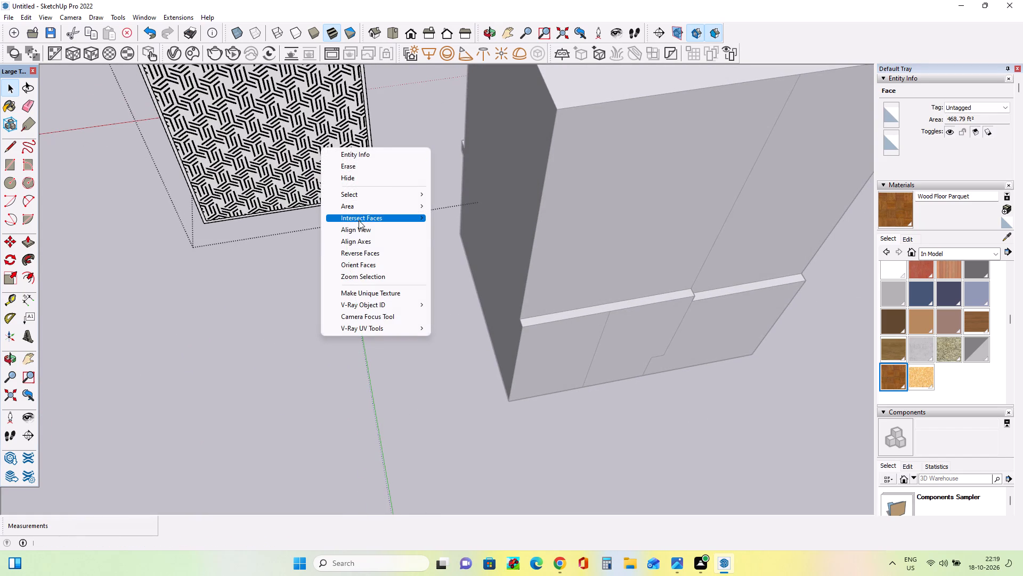
{"action": "left_click", "coordinate": [268, 184]}
{"action": "left_click", "coordinate": [252, 182]}
{"action": "right_click", "coordinate": [257, 180]}
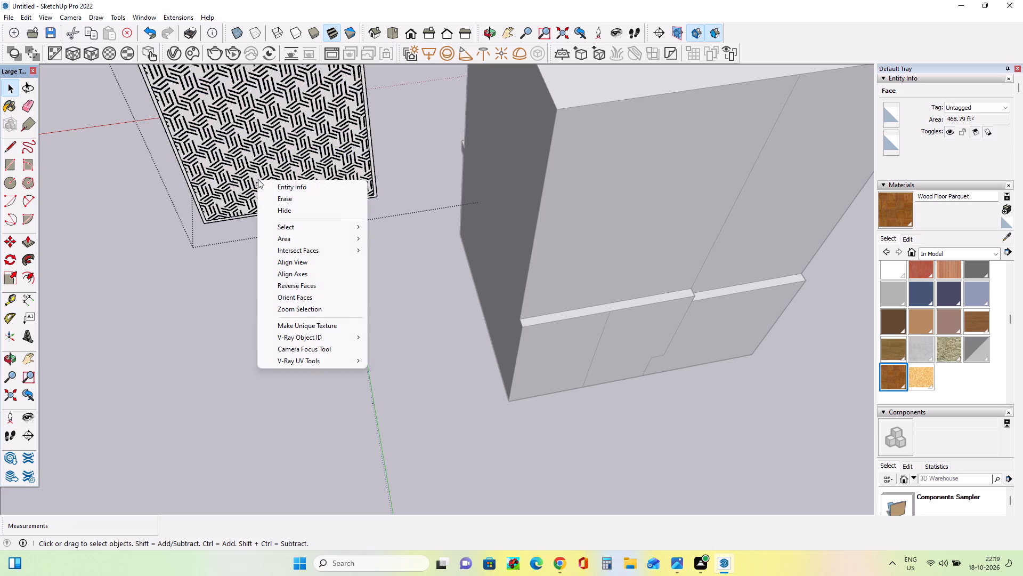
{"action": "left_click", "coordinate": [258, 179]}
{"action": "right_click", "coordinate": [258, 179]}
{"action": "left_click", "coordinate": [251, 157]}
{"action": "left_click", "coordinate": [211, 137]}
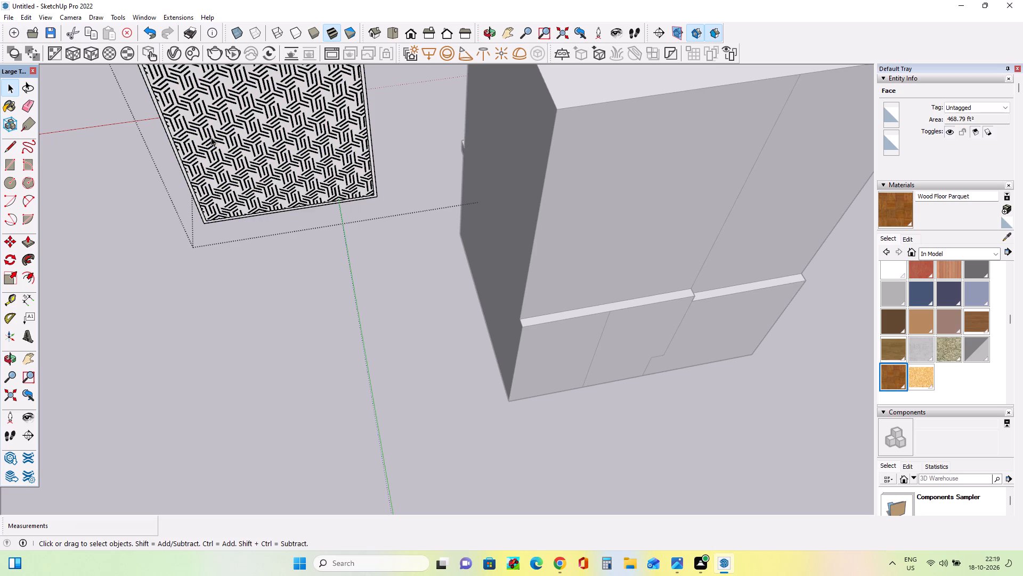
{"action": "left_click", "coordinate": [201, 145]}
{"action": "left_click", "coordinate": [199, 155]}
{"action": "right_click", "coordinate": [200, 164]}
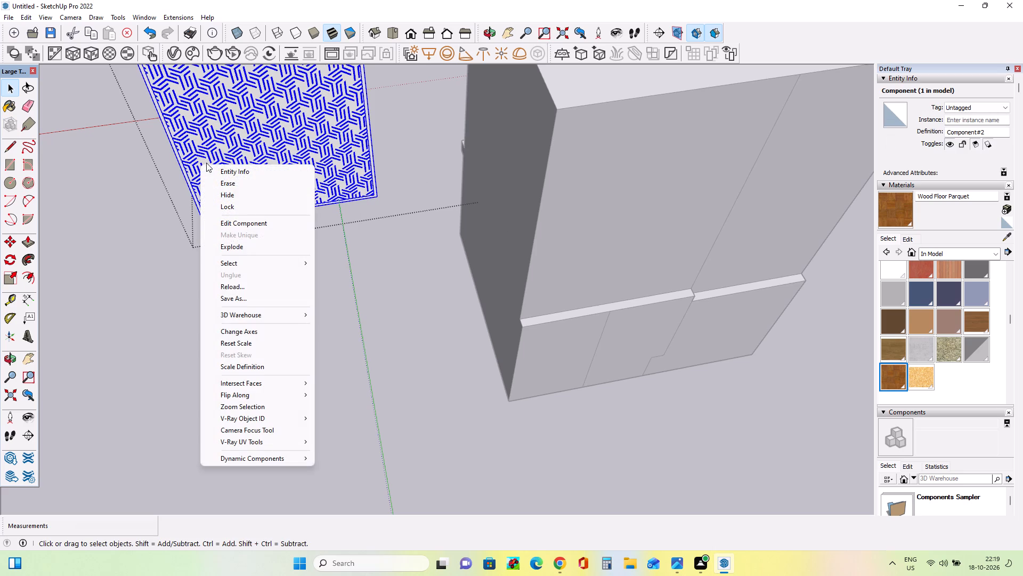
{"action": "left_click", "coordinate": [241, 226]}
Erase the pattern panel's outer border edges beyond the traced outline inside the nested component.
{"action": "scroll", "coordinate": [247, 194], "scroll_direction": "down", "scroll_amount": 6}
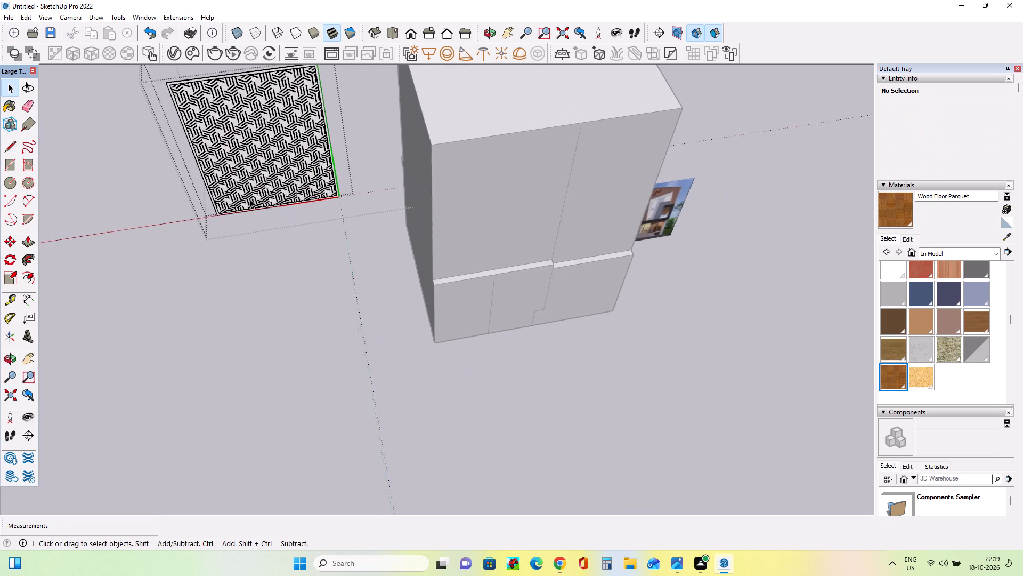
{"action": "scroll", "coordinate": [250, 199], "scroll_direction": "down", "scroll_amount": 5}
{"action": "scroll", "coordinate": [250, 199], "scroll_direction": "up", "scroll_amount": 1}
{"action": "scroll", "coordinate": [250, 199], "scroll_direction": "down", "scroll_amount": 2}
{"action": "middle_click_drag", "start_coordinate": [243, 175], "coordinate": [743, 118]}
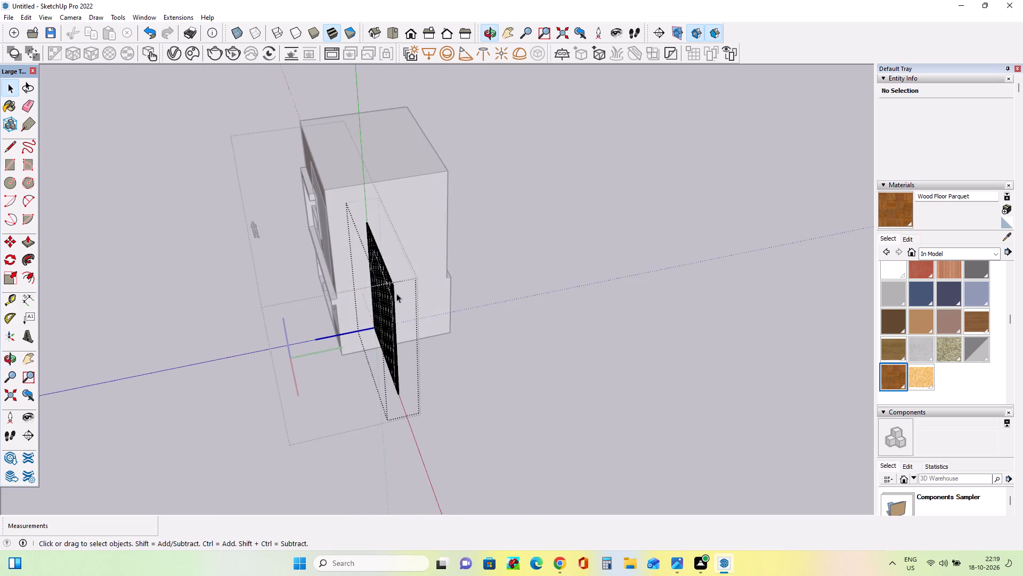
{"action": "scroll", "coordinate": [357, 305], "scroll_direction": "up", "scroll_amount": 15}
{"action": "middle_click_drag", "start_coordinate": [363, 294], "coordinate": [438, 306]}
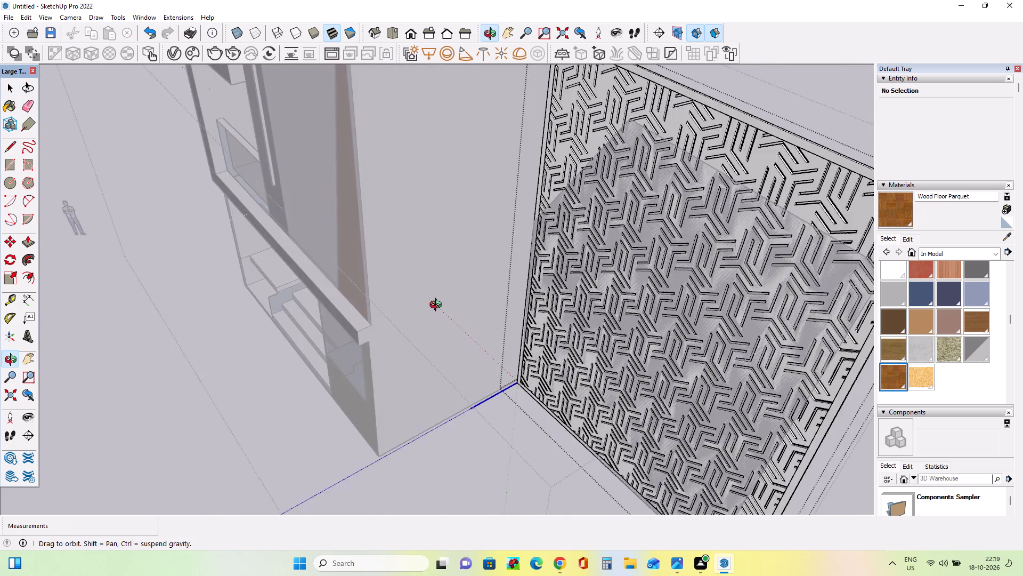
{"action": "middle_click_drag", "start_coordinate": [438, 306], "coordinate": [414, 298]}
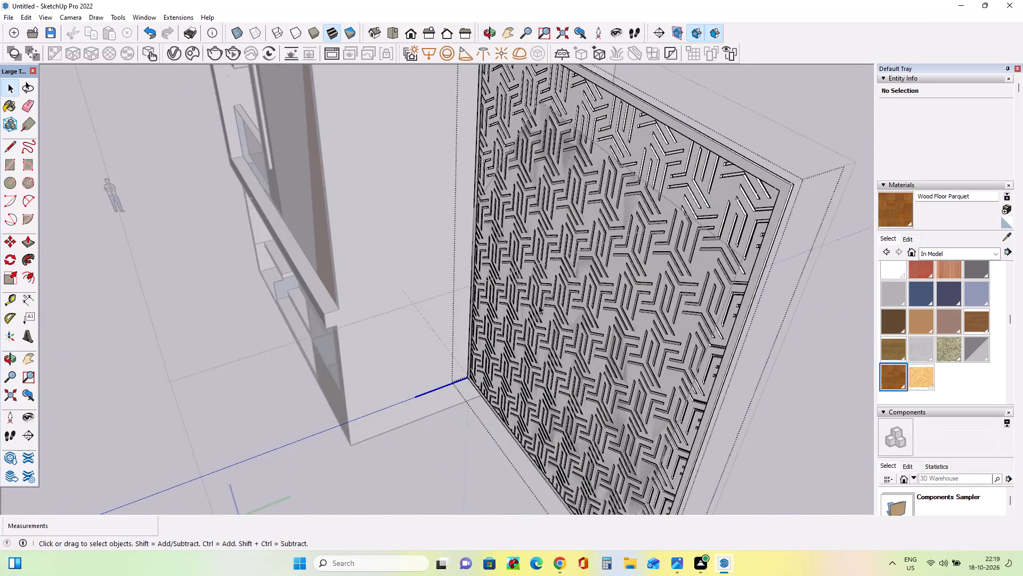
{"action": "scroll", "coordinate": [693, 298], "scroll_direction": "up", "scroll_amount": 1}
{"action": "middle_click_drag", "start_coordinate": [687, 303], "coordinate": [634, 315]}
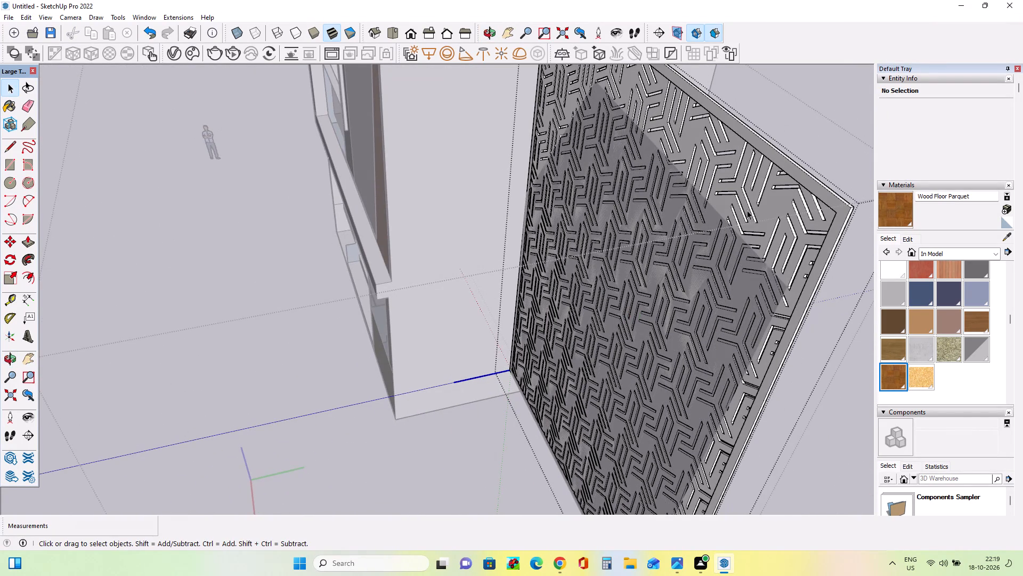
{"action": "scroll", "coordinate": [766, 206], "scroll_direction": "up", "scroll_amount": 2}
{"action": "scroll", "coordinate": [767, 217], "scroll_direction": "down", "scroll_amount": 3}
{"action": "middle_click_drag", "start_coordinate": [755, 257], "coordinate": [664, 286]}
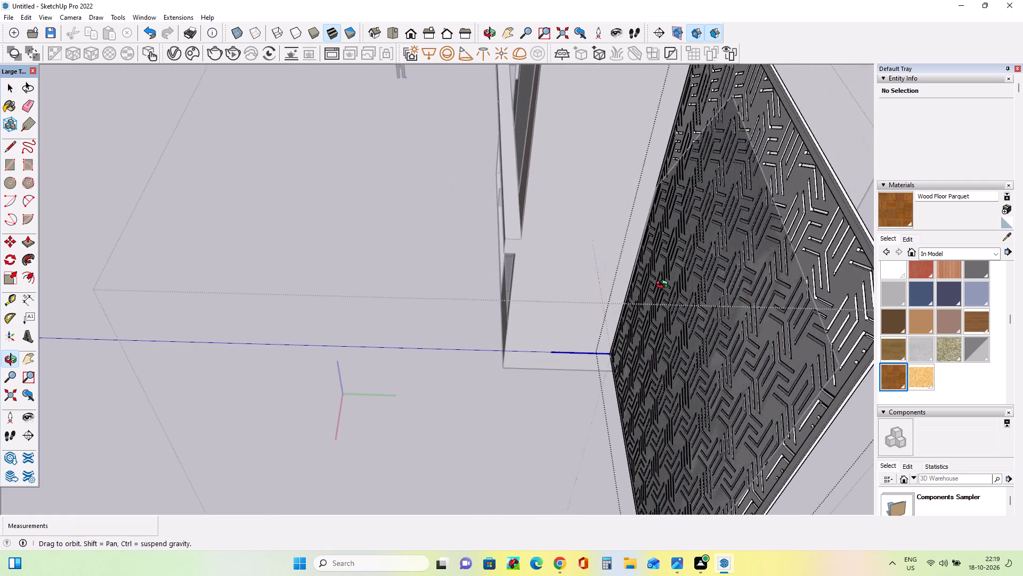
{"action": "middle_click_drag", "start_coordinate": [664, 286], "coordinate": [643, 275]}
{"action": "scroll", "coordinate": [466, 235], "scroll_direction": "down", "scroll_amount": 5}
{"action": "middle_click_drag", "start_coordinate": [531, 267], "coordinate": [566, 281]}
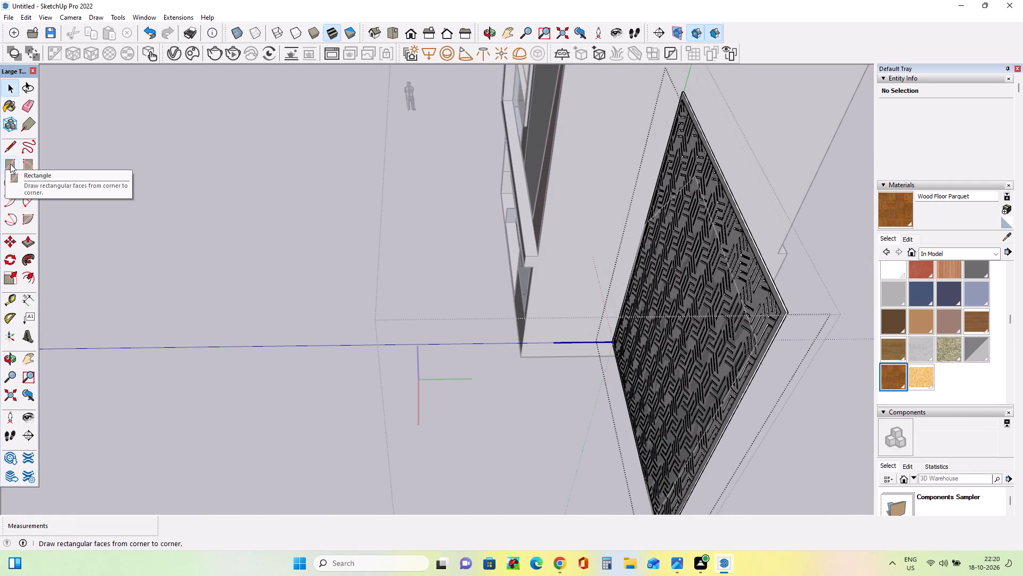
{"action": "left_click", "coordinate": [10, 164]}
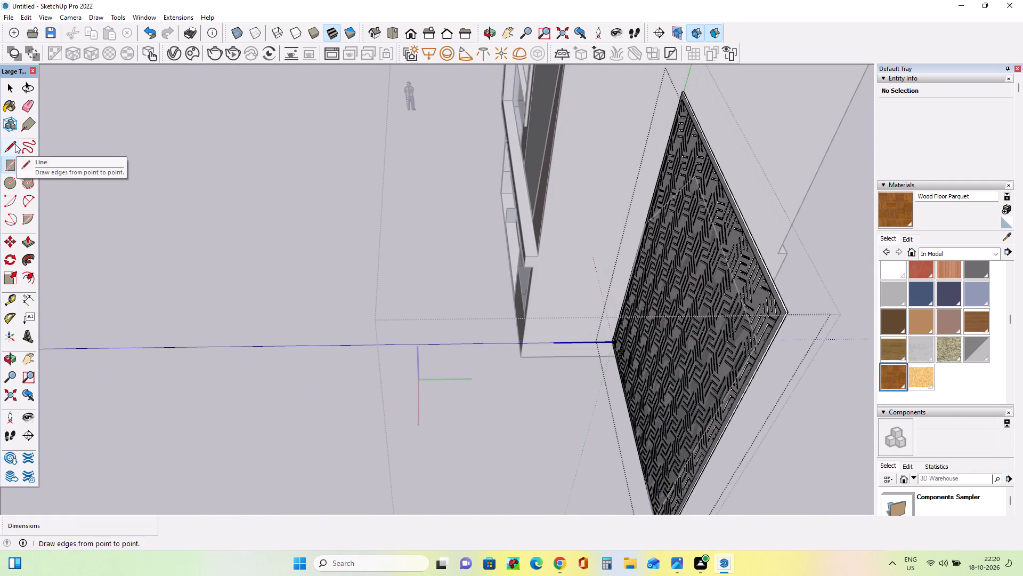
{"action": "left_click", "coordinate": [26, 109]}
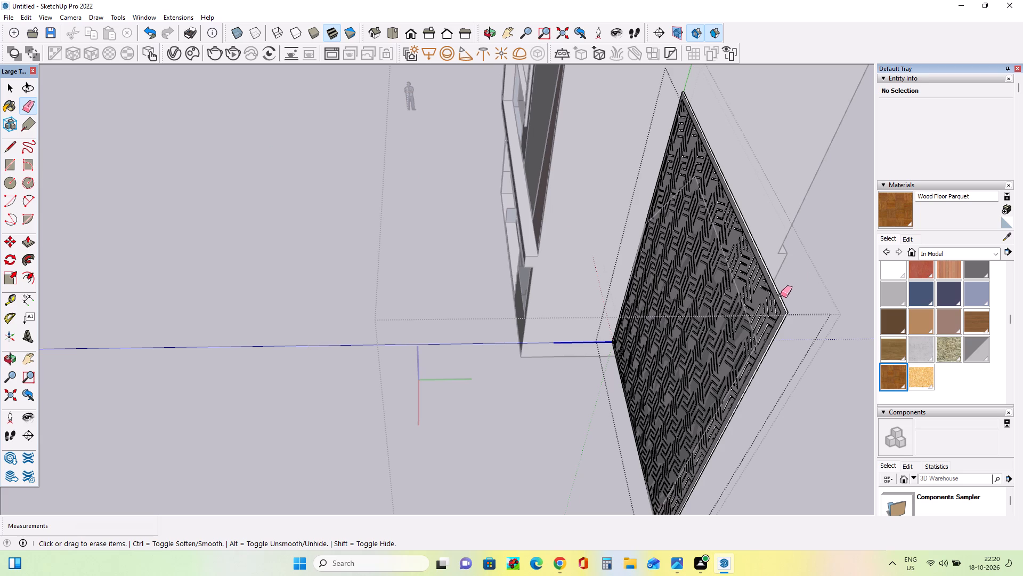
{"action": "left_click", "coordinate": [779, 297]}
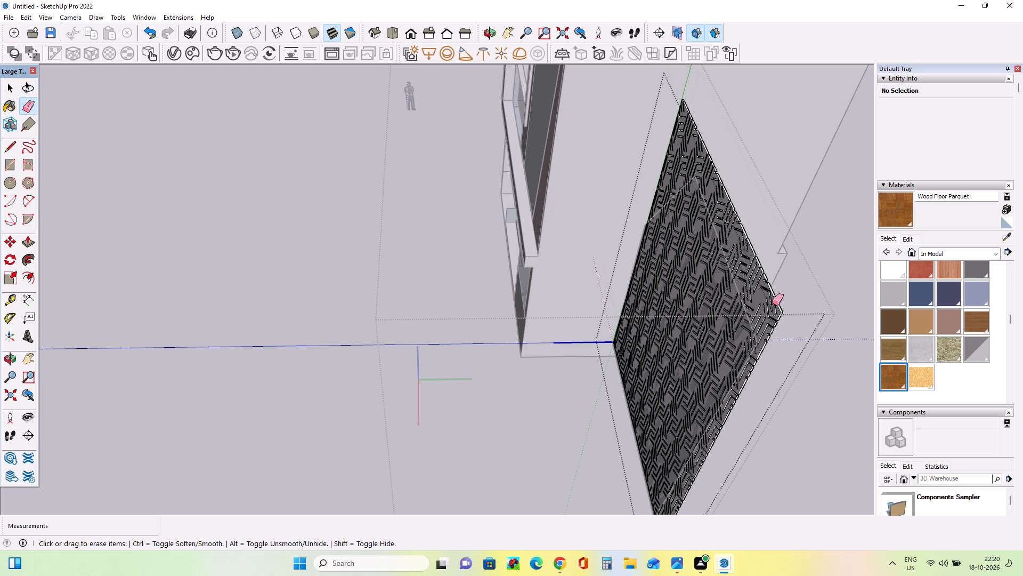
{"action": "left_click", "coordinate": [776, 306]}
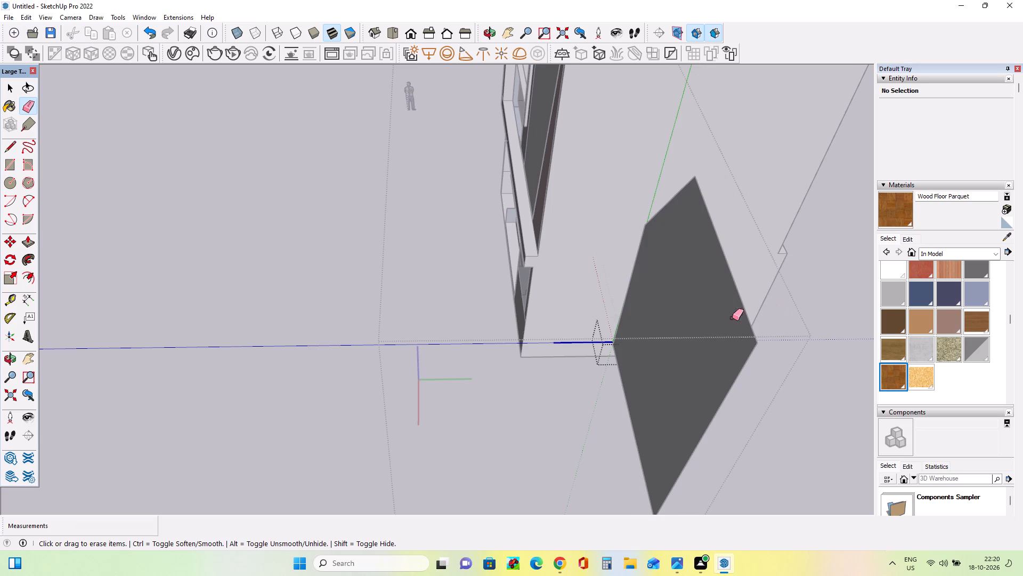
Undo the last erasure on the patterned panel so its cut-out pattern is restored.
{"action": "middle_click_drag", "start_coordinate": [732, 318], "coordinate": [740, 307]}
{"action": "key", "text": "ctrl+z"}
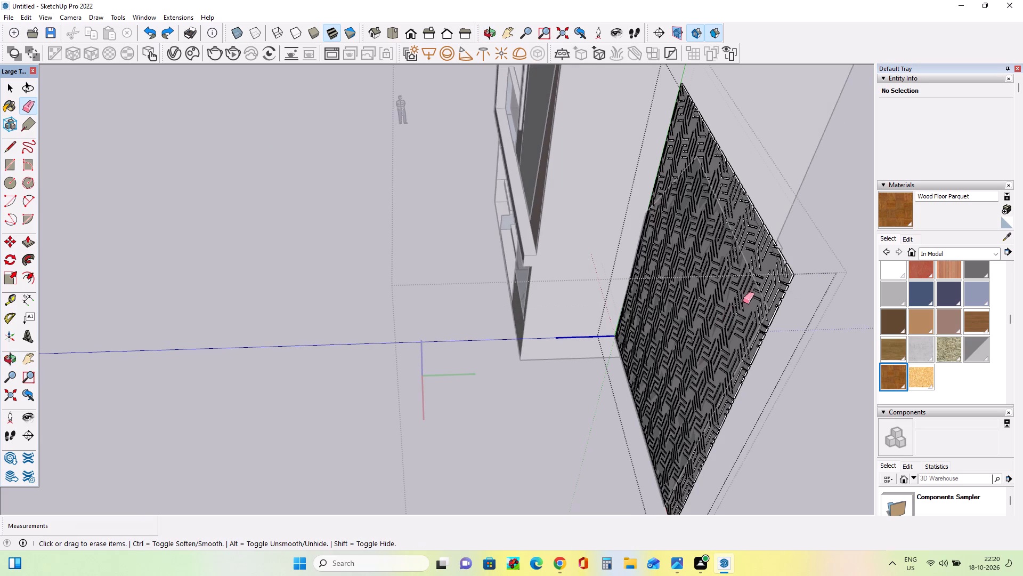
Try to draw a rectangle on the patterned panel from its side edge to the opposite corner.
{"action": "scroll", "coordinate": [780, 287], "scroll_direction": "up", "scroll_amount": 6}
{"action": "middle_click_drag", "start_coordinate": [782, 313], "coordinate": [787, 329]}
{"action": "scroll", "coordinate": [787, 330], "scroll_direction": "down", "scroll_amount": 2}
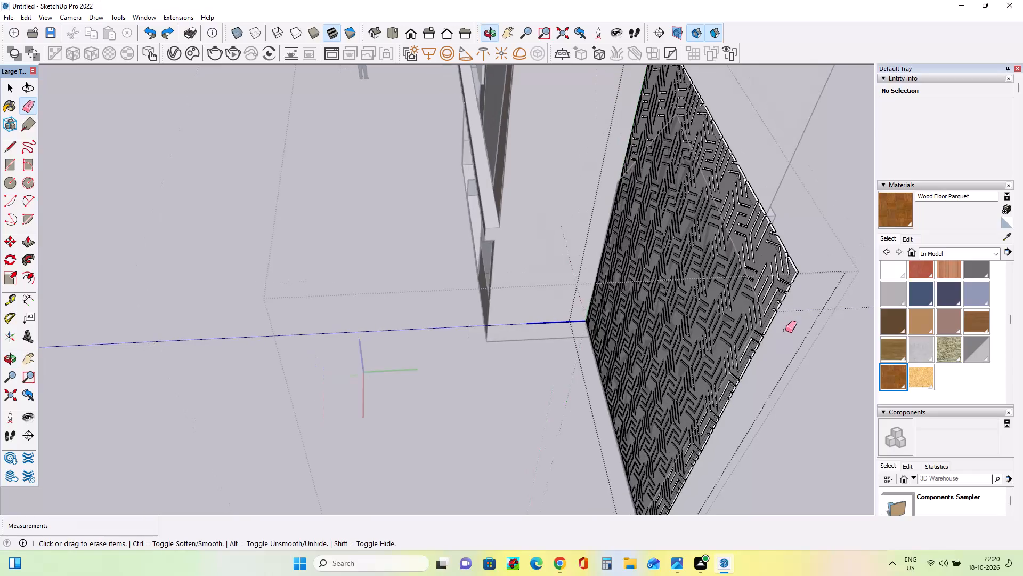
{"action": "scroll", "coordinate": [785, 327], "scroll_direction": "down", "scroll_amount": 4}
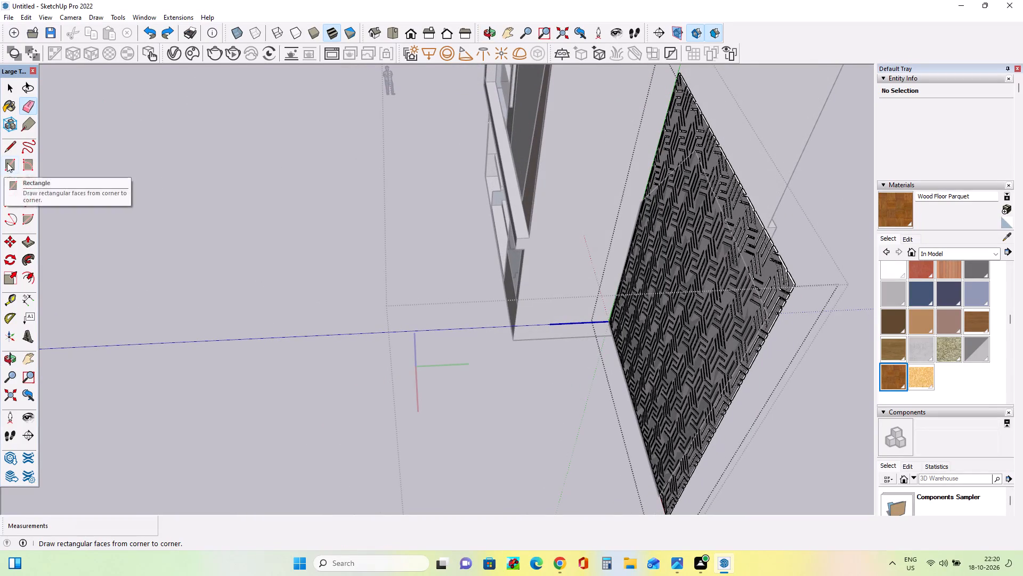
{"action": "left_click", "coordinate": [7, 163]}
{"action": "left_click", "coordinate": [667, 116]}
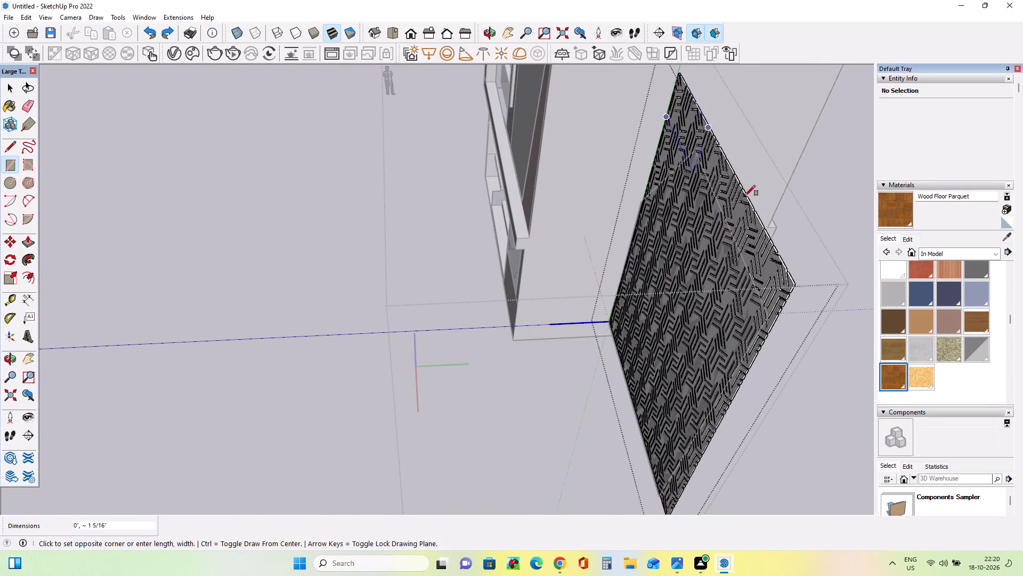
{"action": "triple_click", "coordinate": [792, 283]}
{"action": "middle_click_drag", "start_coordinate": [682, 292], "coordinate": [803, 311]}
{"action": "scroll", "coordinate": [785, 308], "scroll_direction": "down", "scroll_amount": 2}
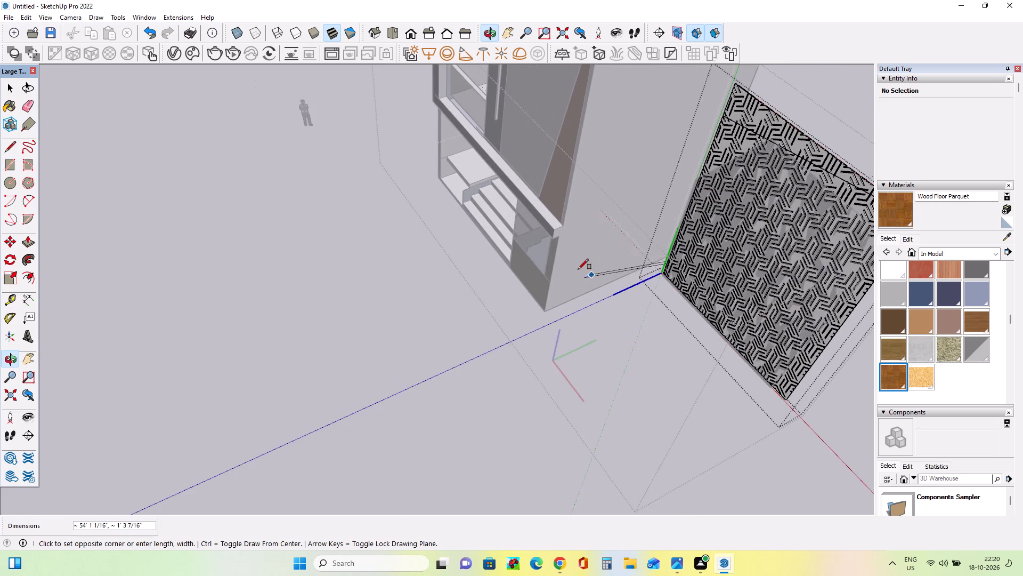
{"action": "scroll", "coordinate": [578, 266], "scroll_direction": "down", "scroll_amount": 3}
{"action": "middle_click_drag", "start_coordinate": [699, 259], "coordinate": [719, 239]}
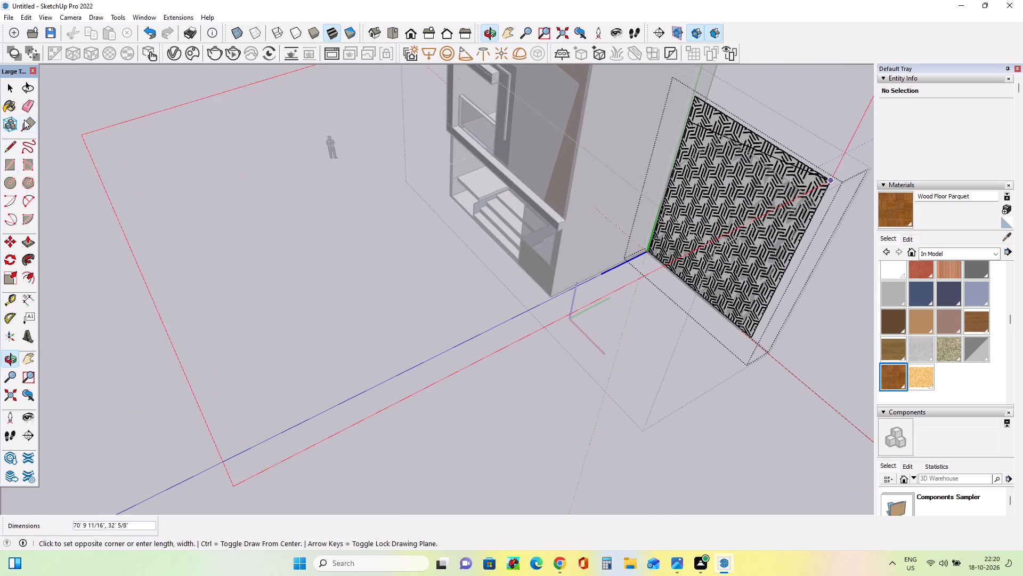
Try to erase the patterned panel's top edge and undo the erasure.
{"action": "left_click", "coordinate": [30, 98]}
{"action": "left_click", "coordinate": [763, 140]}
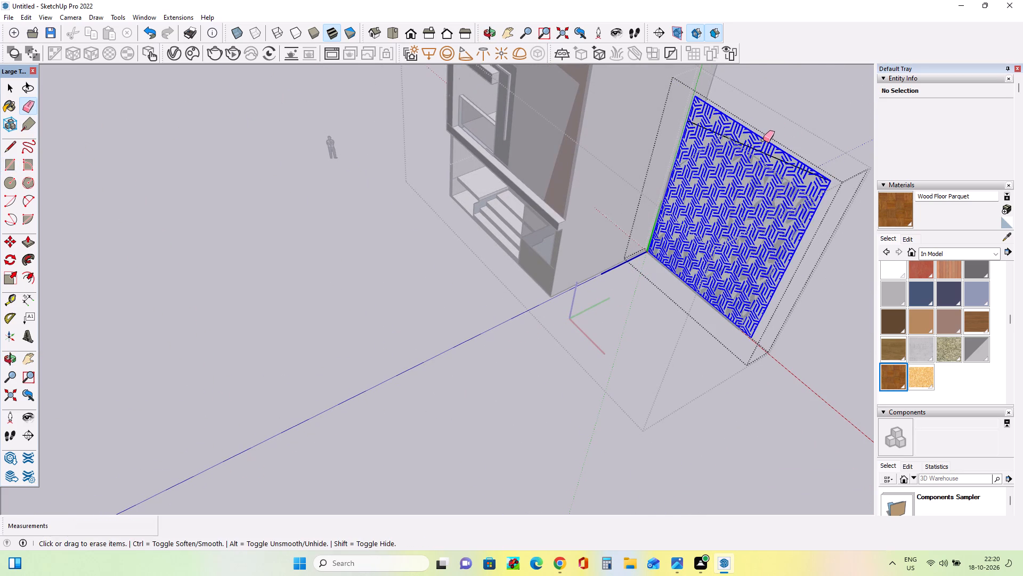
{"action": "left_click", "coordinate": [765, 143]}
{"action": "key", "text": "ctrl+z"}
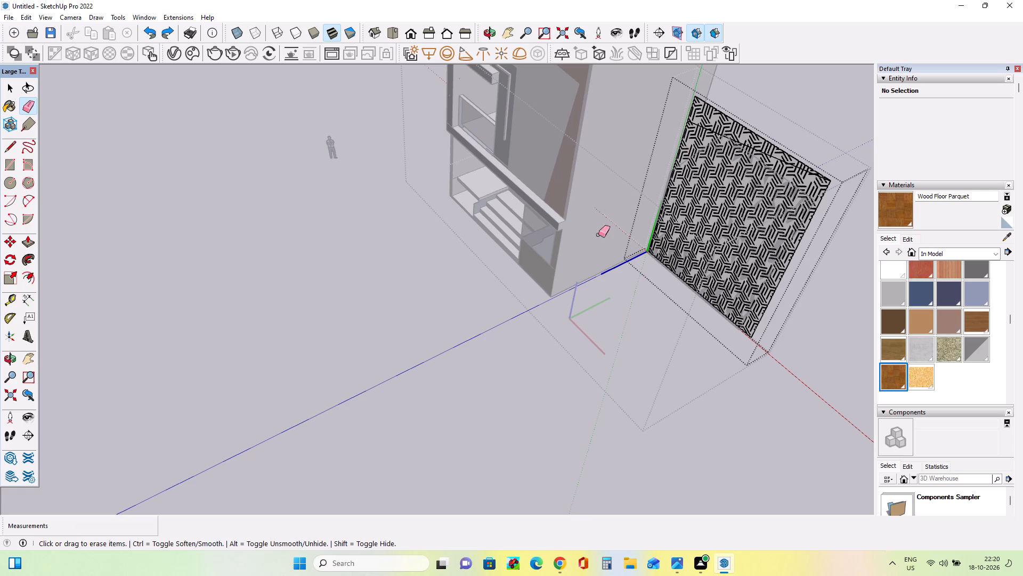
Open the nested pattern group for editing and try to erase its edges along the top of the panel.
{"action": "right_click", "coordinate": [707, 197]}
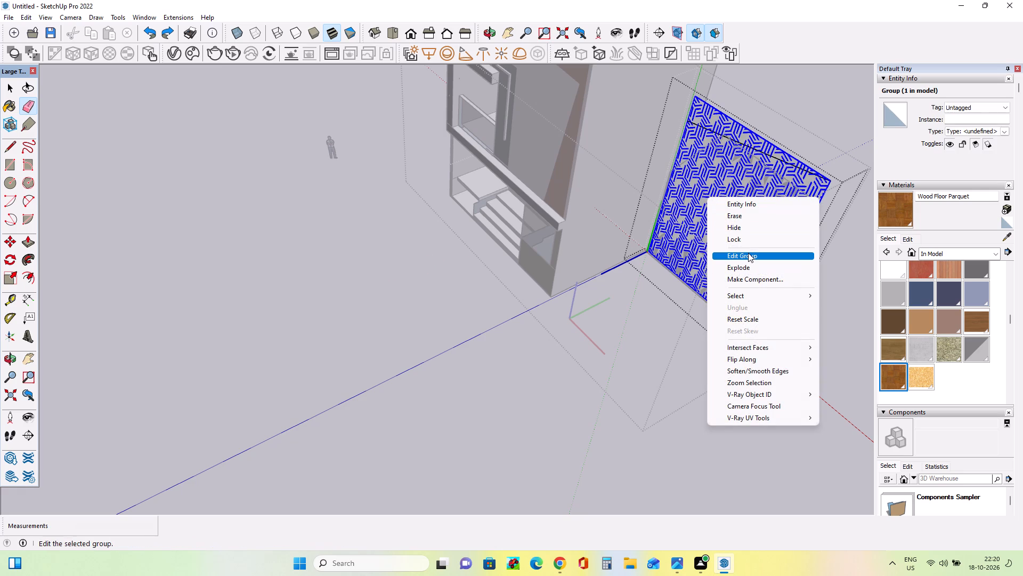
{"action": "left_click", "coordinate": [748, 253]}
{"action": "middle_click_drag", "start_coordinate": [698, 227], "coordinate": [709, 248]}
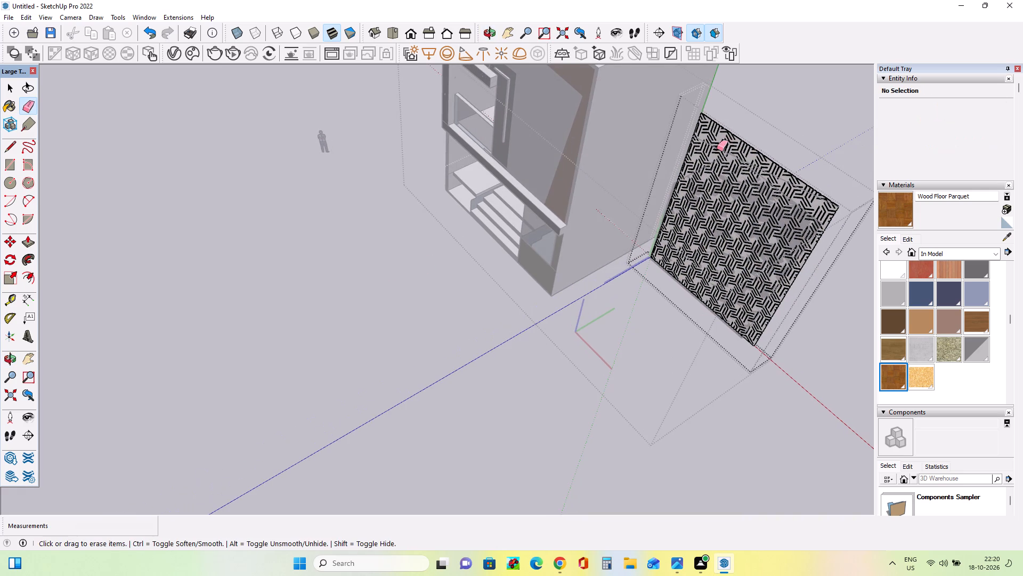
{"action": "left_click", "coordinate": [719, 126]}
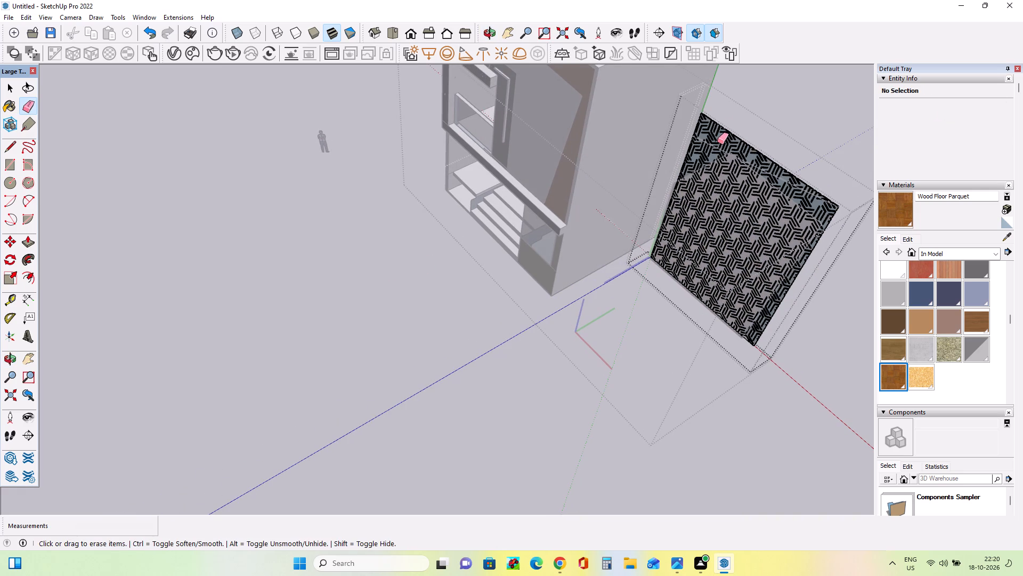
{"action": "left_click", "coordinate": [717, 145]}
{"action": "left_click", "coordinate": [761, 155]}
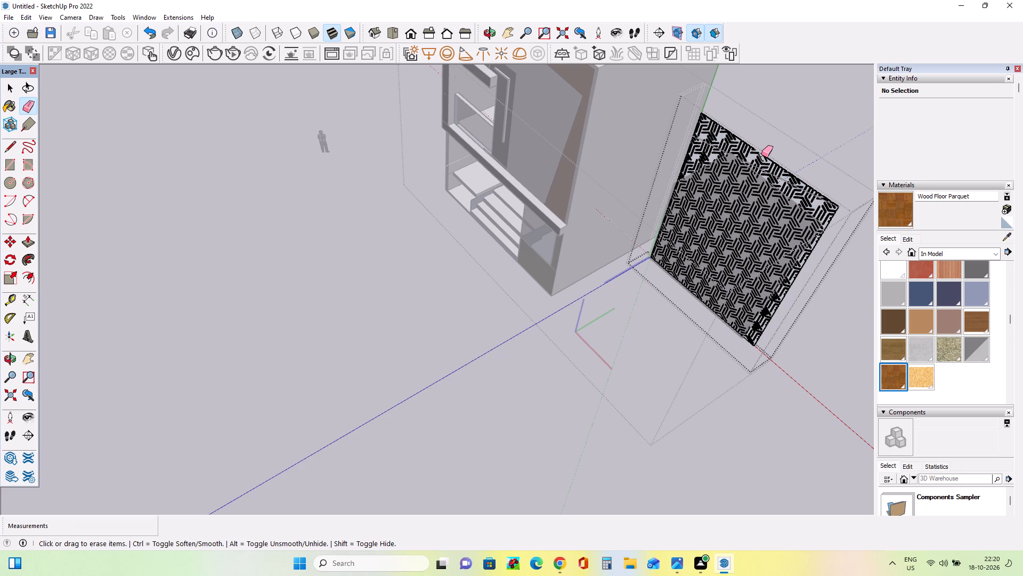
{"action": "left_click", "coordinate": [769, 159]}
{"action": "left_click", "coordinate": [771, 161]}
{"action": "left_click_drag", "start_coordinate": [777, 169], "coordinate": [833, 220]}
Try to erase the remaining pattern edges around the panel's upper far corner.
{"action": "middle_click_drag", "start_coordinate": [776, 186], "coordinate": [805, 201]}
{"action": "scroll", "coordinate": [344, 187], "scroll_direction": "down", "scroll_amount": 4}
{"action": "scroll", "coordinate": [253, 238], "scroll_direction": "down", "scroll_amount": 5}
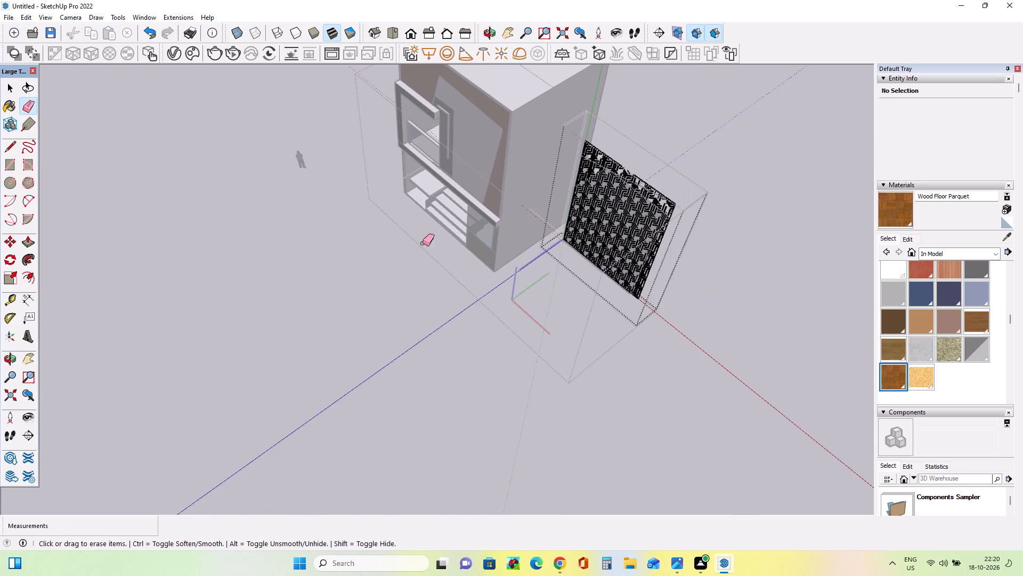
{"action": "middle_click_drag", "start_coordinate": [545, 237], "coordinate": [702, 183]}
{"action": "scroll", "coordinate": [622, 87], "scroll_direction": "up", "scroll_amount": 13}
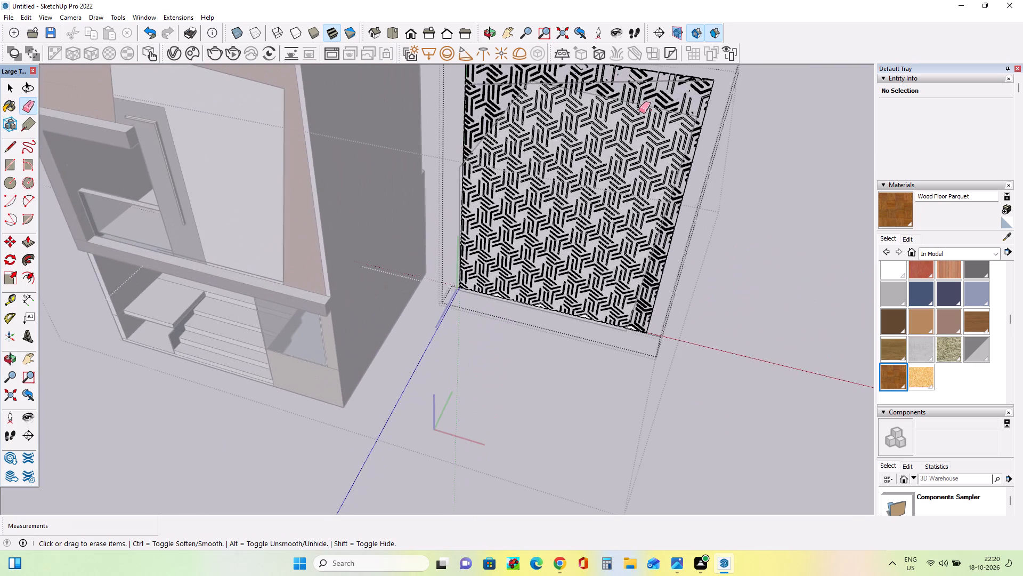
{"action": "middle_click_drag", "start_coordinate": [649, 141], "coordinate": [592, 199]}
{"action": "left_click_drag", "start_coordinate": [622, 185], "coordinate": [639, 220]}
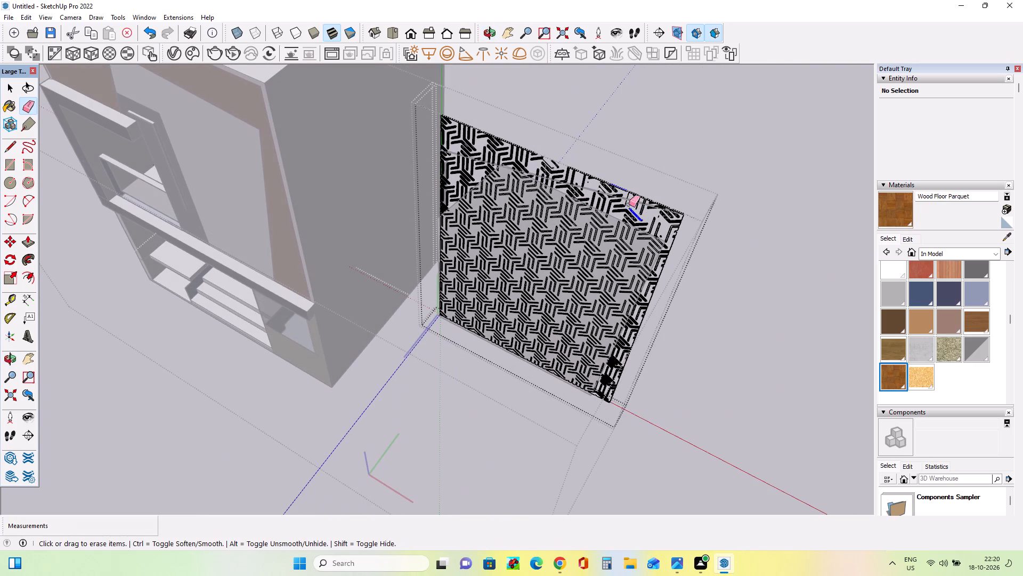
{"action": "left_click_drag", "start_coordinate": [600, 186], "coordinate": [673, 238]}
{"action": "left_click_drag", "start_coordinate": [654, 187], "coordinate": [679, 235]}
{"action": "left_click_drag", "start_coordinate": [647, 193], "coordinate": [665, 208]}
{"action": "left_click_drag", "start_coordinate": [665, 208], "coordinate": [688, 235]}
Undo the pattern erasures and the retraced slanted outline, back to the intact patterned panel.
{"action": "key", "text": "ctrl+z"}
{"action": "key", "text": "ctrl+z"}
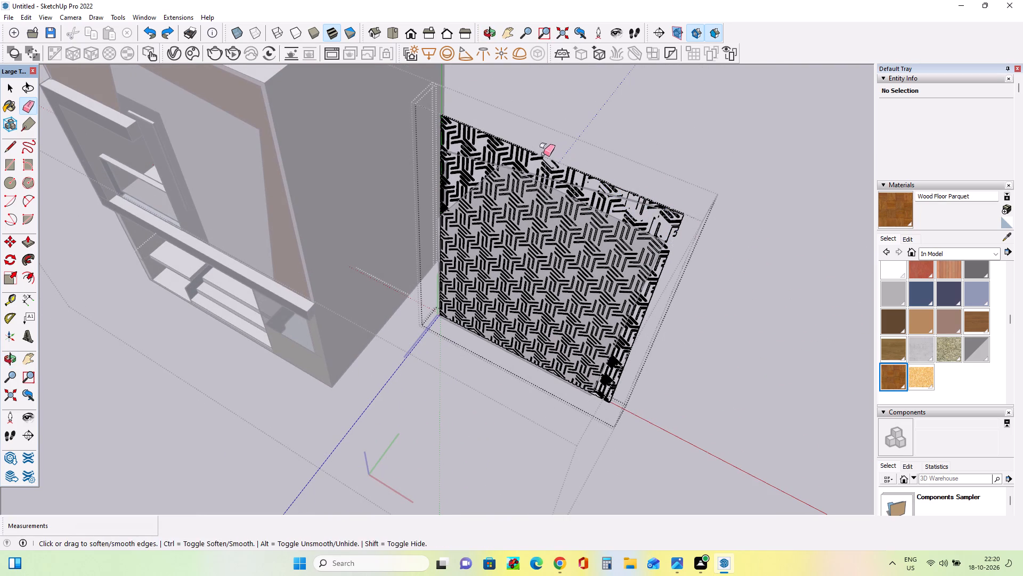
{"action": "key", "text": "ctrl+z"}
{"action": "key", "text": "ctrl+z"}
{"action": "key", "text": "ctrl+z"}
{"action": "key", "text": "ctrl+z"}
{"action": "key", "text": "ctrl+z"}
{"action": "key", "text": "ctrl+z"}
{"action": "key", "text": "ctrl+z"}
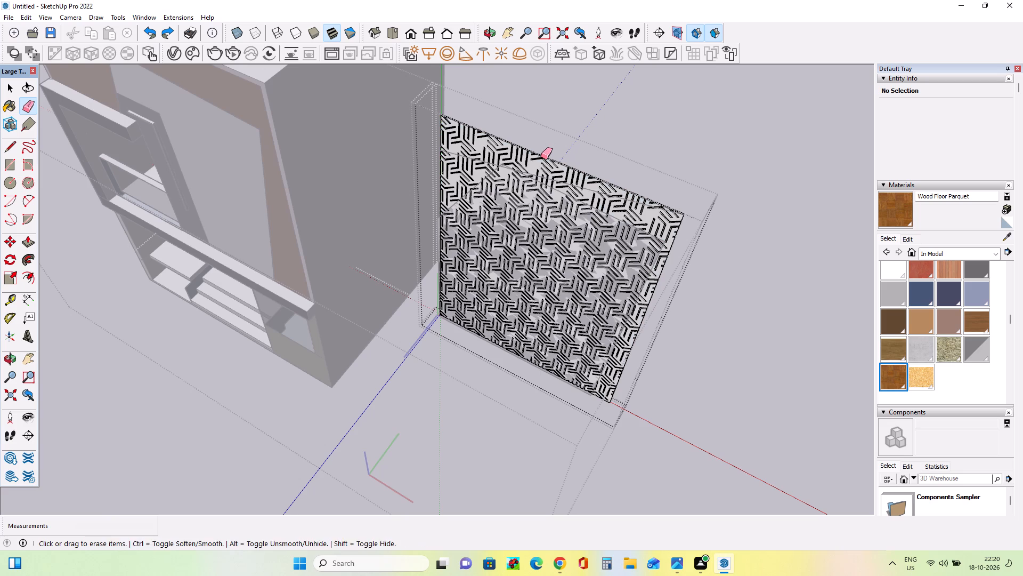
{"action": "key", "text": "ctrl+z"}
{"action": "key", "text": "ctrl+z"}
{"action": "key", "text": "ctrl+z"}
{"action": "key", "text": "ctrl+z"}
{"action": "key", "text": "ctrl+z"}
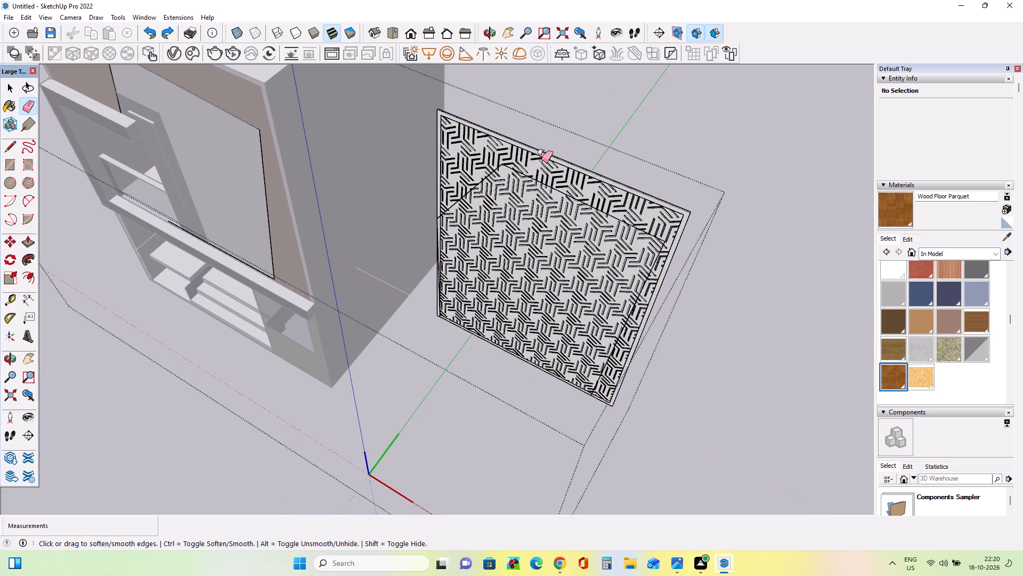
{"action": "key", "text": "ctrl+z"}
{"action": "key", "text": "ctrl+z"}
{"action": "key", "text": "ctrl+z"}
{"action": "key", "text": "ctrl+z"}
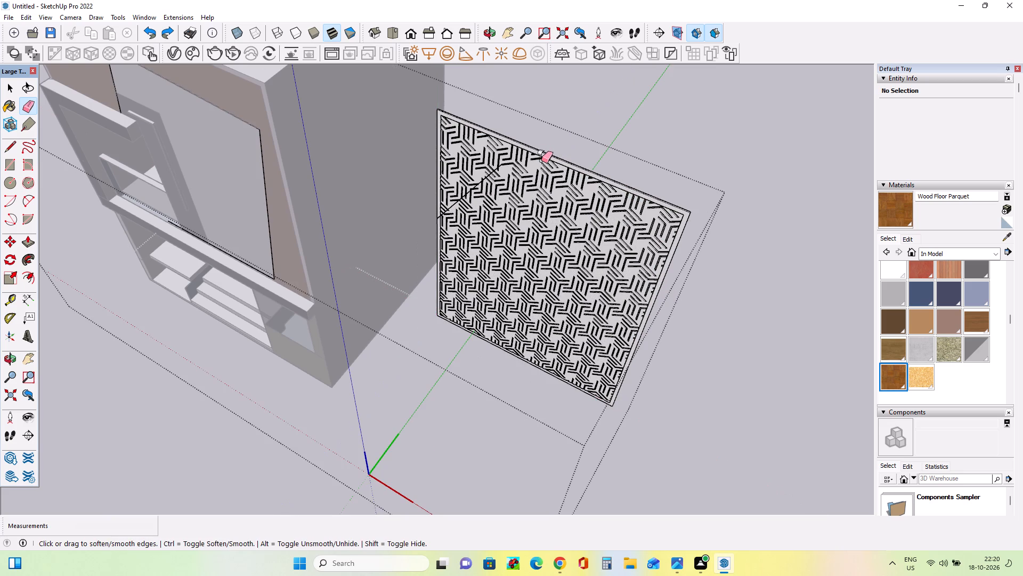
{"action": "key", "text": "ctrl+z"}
Move the patterned panel about 34' by its bottom corner onto the house's upper facade opening.
{"action": "middle_click_drag", "start_coordinate": [551, 210], "coordinate": [621, 174]}
{"action": "left_click", "coordinate": [18, 243]}
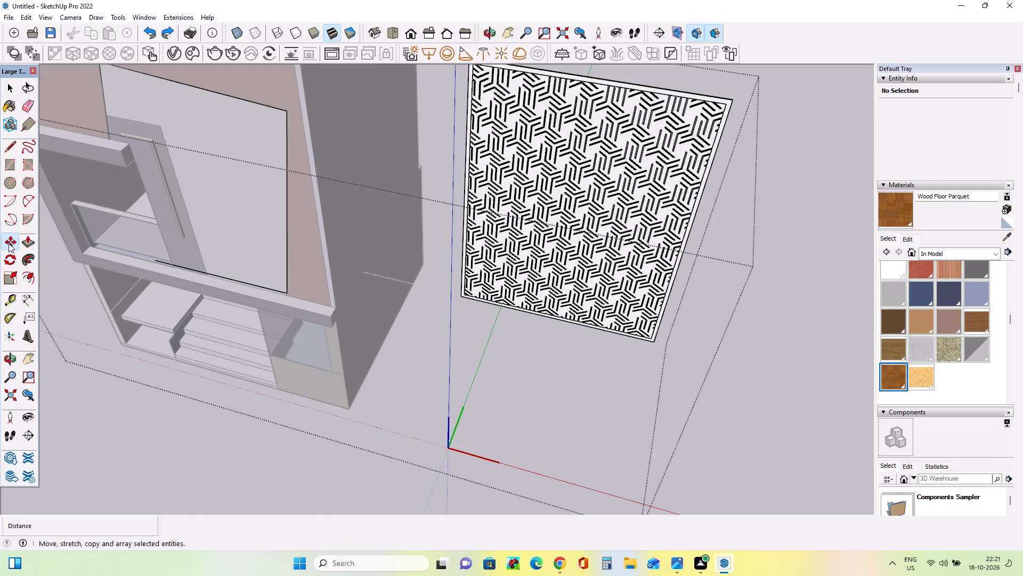
{"action": "left_click", "coordinate": [9, 243]}
{"action": "left_click", "coordinate": [464, 300]}
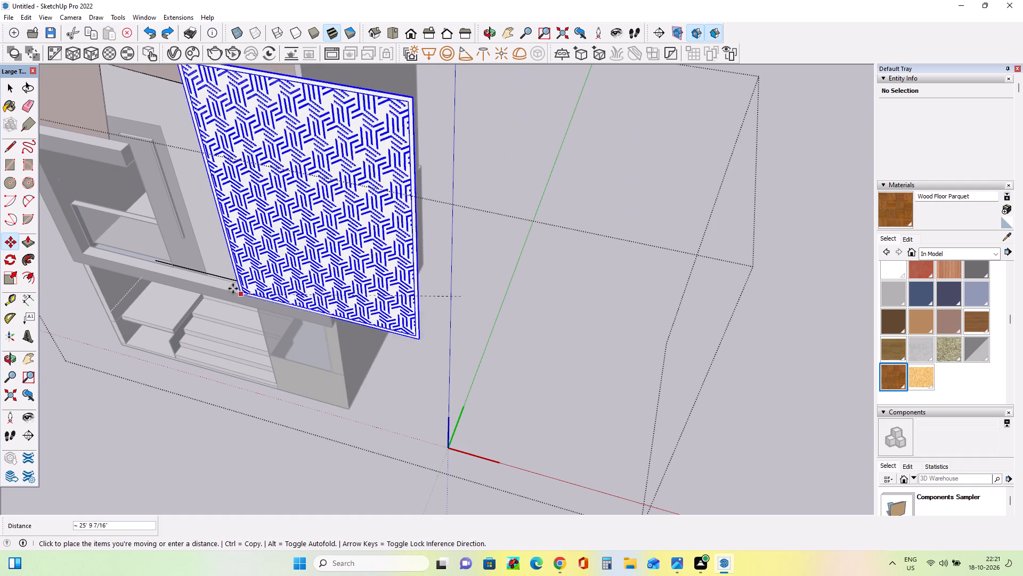
{"action": "left_click", "coordinate": [166, 267]}
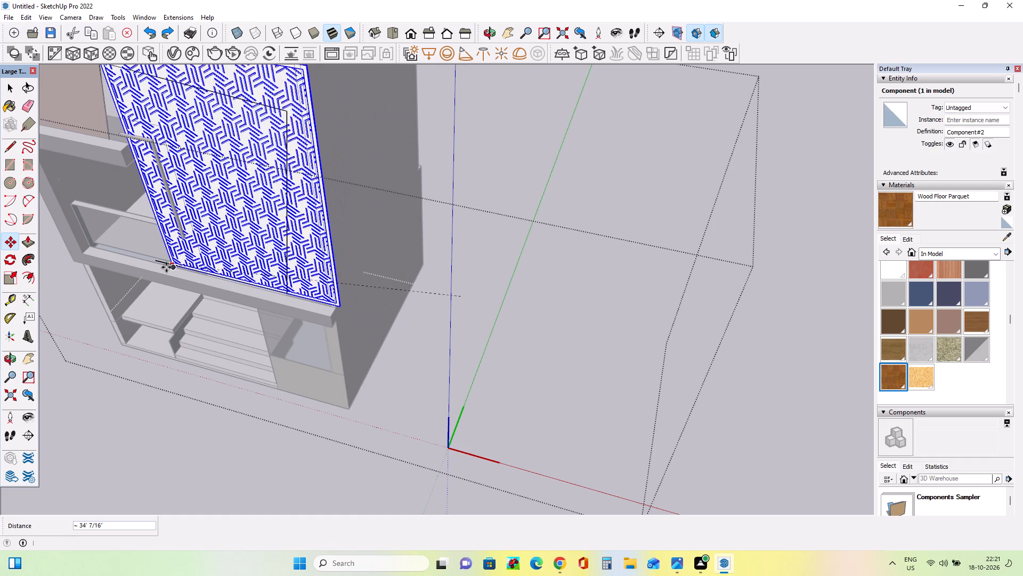
Shift the patterned panel 2' 4 3/16" sideways along the facade to cover the upper opening.
{"action": "middle_click_drag", "start_coordinate": [228, 284], "coordinate": [362, 310]}
{"action": "scroll", "coordinate": [361, 310], "scroll_direction": "down", "scroll_amount": 5}
{"action": "middle_click_drag", "start_coordinate": [305, 281], "coordinate": [320, 195]}
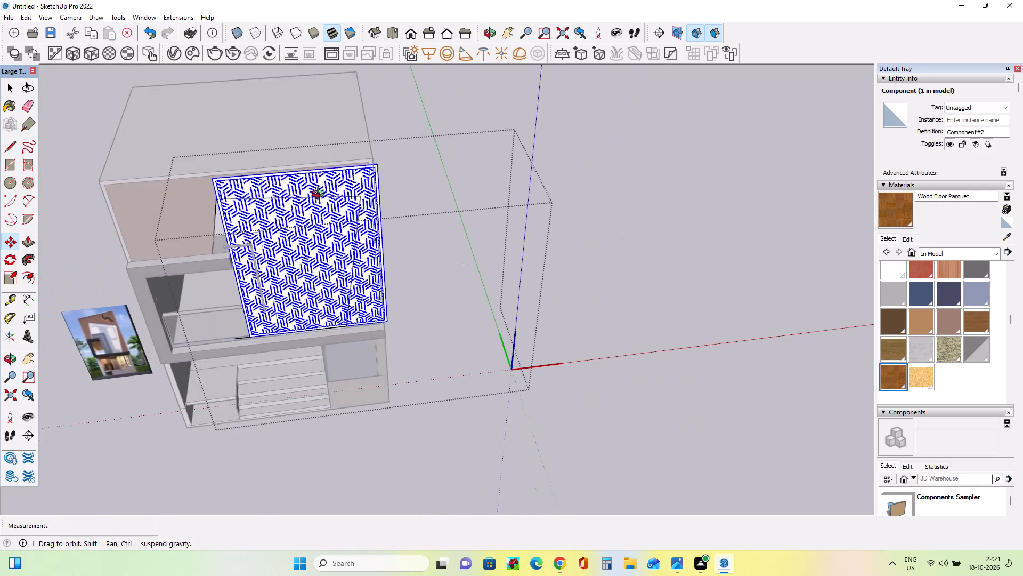
{"action": "middle_click_drag", "start_coordinate": [320, 195], "coordinate": [329, 173]}
{"action": "left_click", "coordinate": [249, 287]}
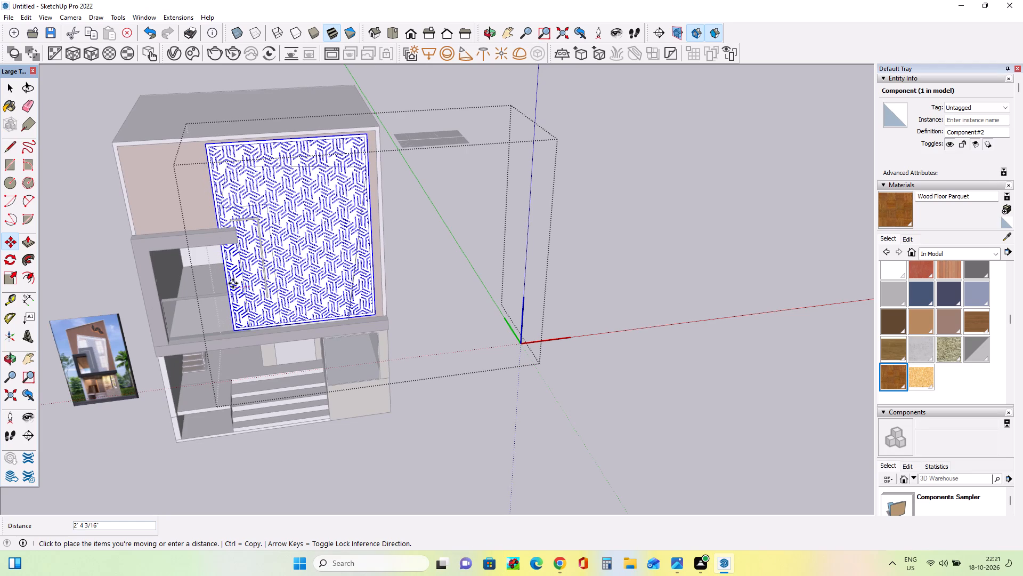
{"action": "left_click", "coordinate": [233, 283]}
Open the patterned panel component and its nested pattern group for editing.
{"action": "middle_click_drag", "start_coordinate": [298, 300], "coordinate": [305, 318]}
{"action": "right_click", "coordinate": [290, 244]}
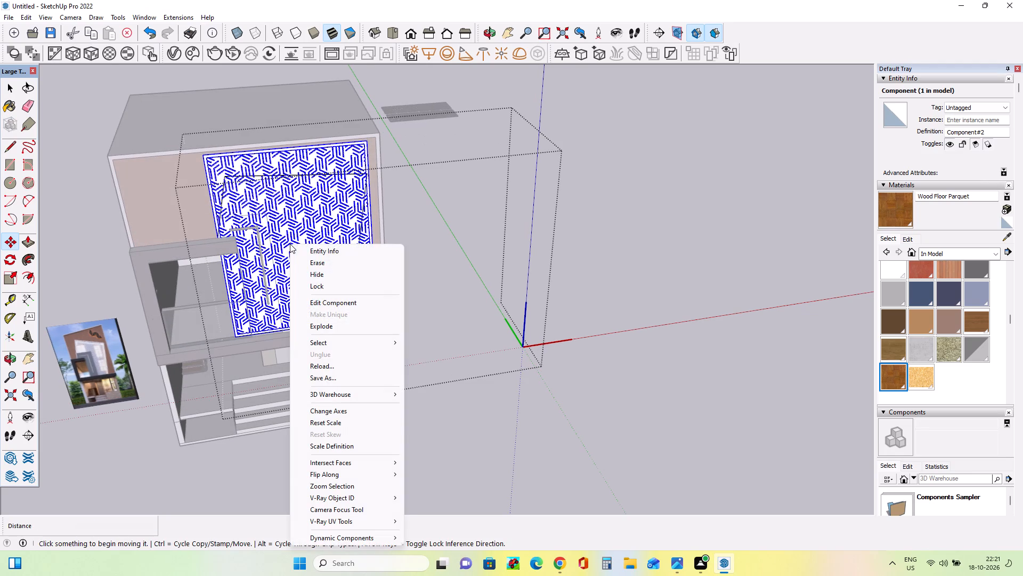
{"action": "left_click", "coordinate": [318, 302]}
{"action": "right_click", "coordinate": [311, 222]}
{"action": "right_click", "coordinate": [311, 222]}
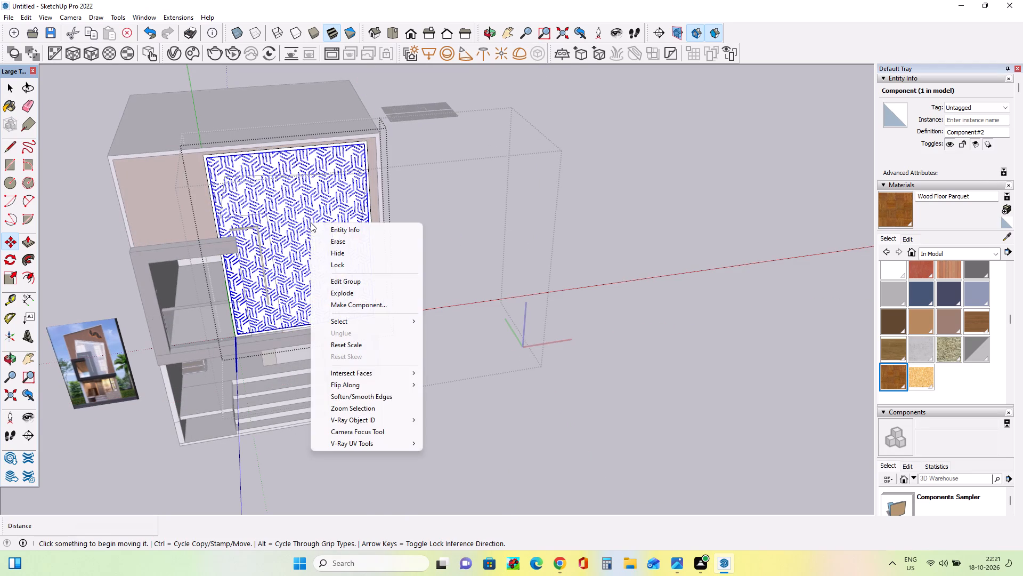
{"action": "left_click", "coordinate": [340, 281]}
Erase the first pattern edges with the Eraser near the upper-left corner of the patterned panel.
{"action": "scroll", "coordinate": [238, 173], "scroll_direction": "up", "scroll_amount": 4}
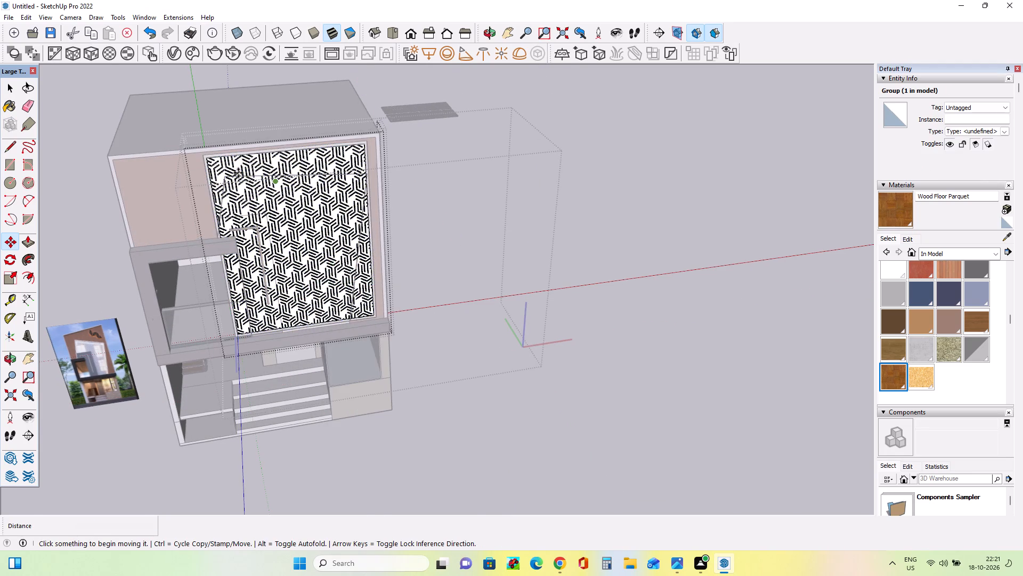
{"action": "scroll", "coordinate": [238, 173], "scroll_direction": "up", "scroll_amount": 7}
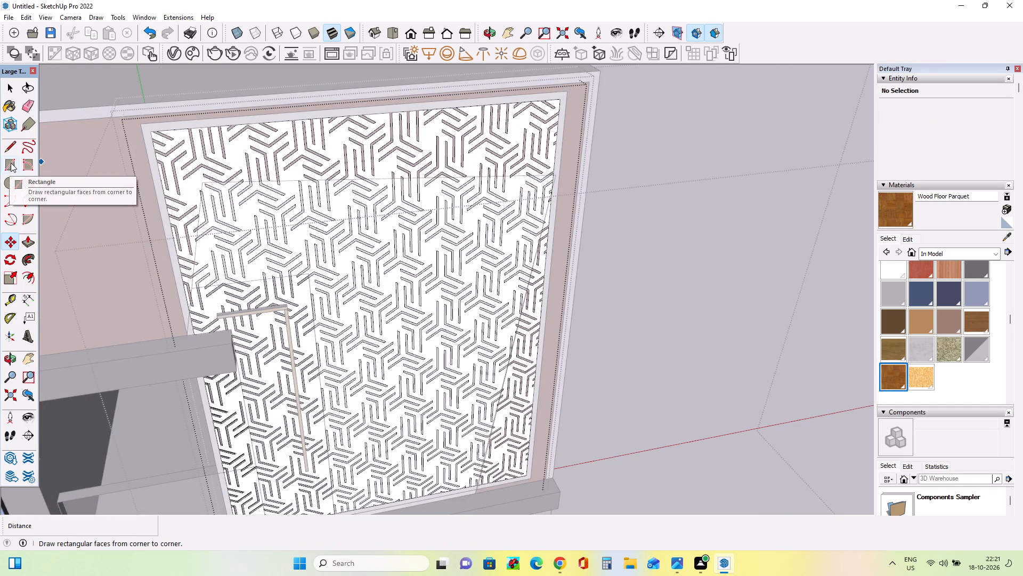
{"action": "left_click", "coordinate": [30, 108]}
{"action": "left_click_drag", "start_coordinate": [165, 177], "coordinate": [182, 169]}
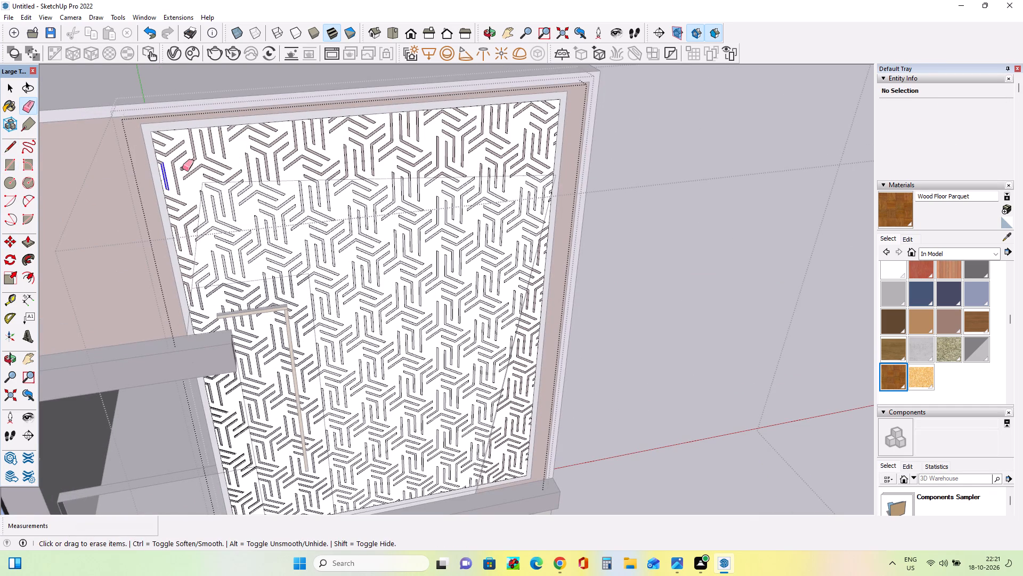
{"action": "left_click_drag", "start_coordinate": [182, 169], "coordinate": [187, 166]}
{"action": "left_click_drag", "start_coordinate": [188, 166], "coordinate": [198, 162]}
{"action": "left_click_drag", "start_coordinate": [169, 172], "coordinate": [273, 154]}
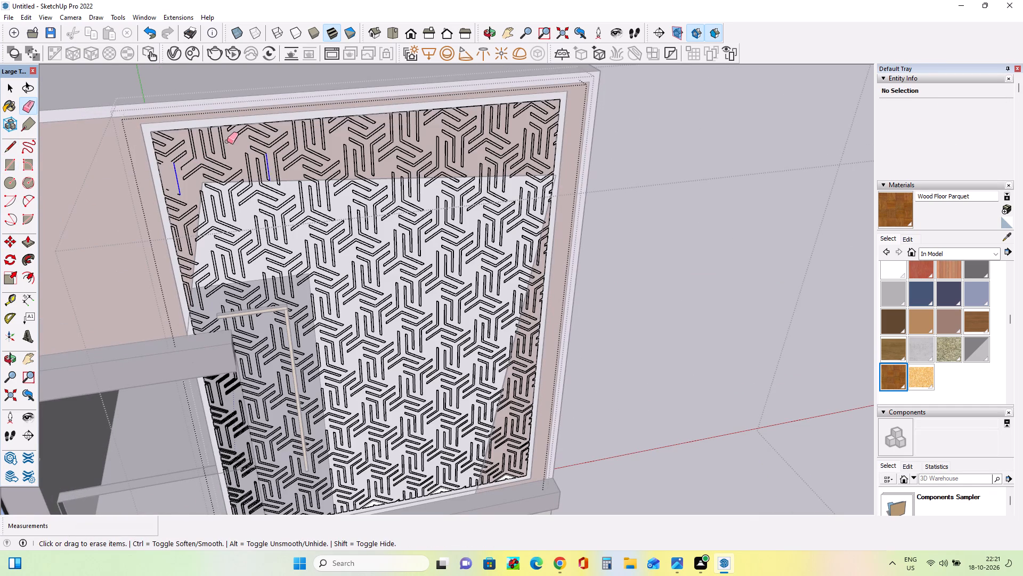
Erase pattern edges in a sweep across the panel's top band towards its upper-right corner.
{"action": "left_click_drag", "start_coordinate": [204, 138], "coordinate": [303, 165]}
{"action": "left_click_drag", "start_coordinate": [245, 153], "coordinate": [362, 158]}
{"action": "left_click_drag", "start_coordinate": [273, 149], "coordinate": [460, 149]}
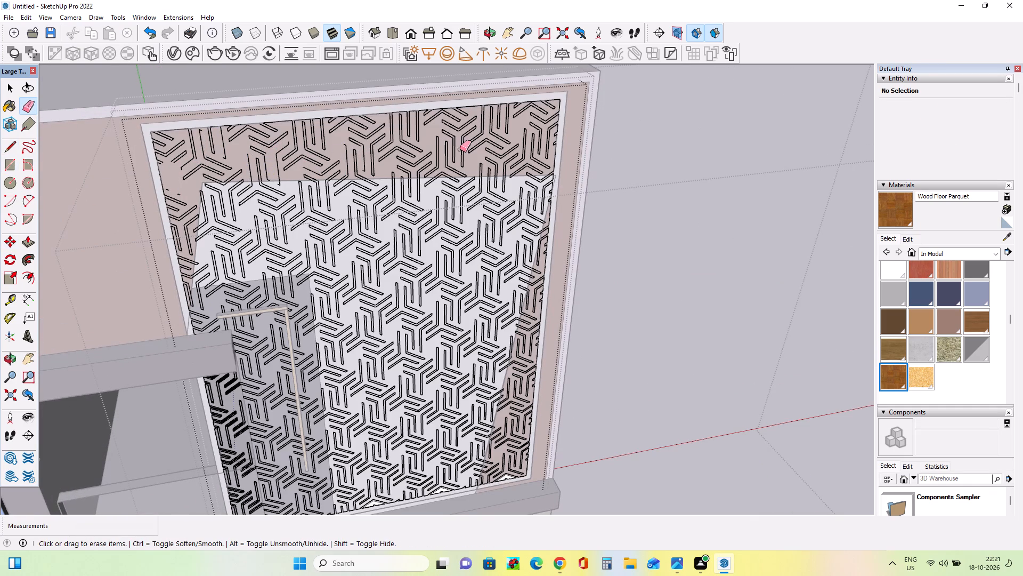
{"action": "left_click_drag", "start_coordinate": [460, 149], "coordinate": [448, 151]}
{"action": "left_click_drag", "start_coordinate": [371, 153], "coordinate": [565, 108]}
Erase the short pattern edges along the panel's right border at the upper-right corner.
{"action": "left_click", "coordinate": [565, 108]}
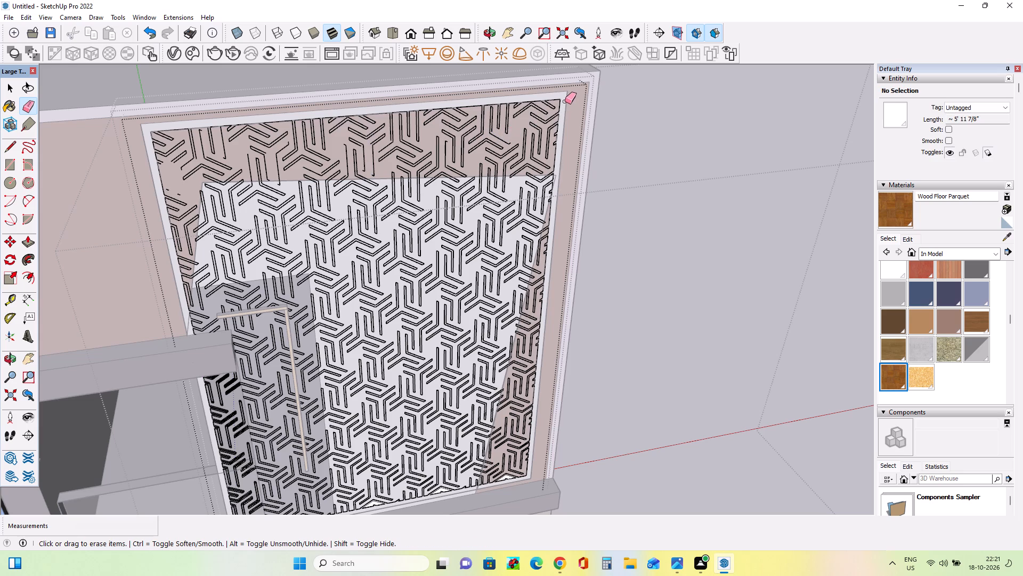
{"action": "left_click_drag", "start_coordinate": [565, 101], "coordinate": [555, 124]}
{"action": "left_click", "coordinate": [562, 117]}
{"action": "left_click", "coordinate": [565, 118]}
{"action": "left_click_drag", "start_coordinate": [564, 122], "coordinate": [563, 130]}
{"action": "left_click_drag", "start_coordinate": [553, 125], "coordinate": [561, 129]}
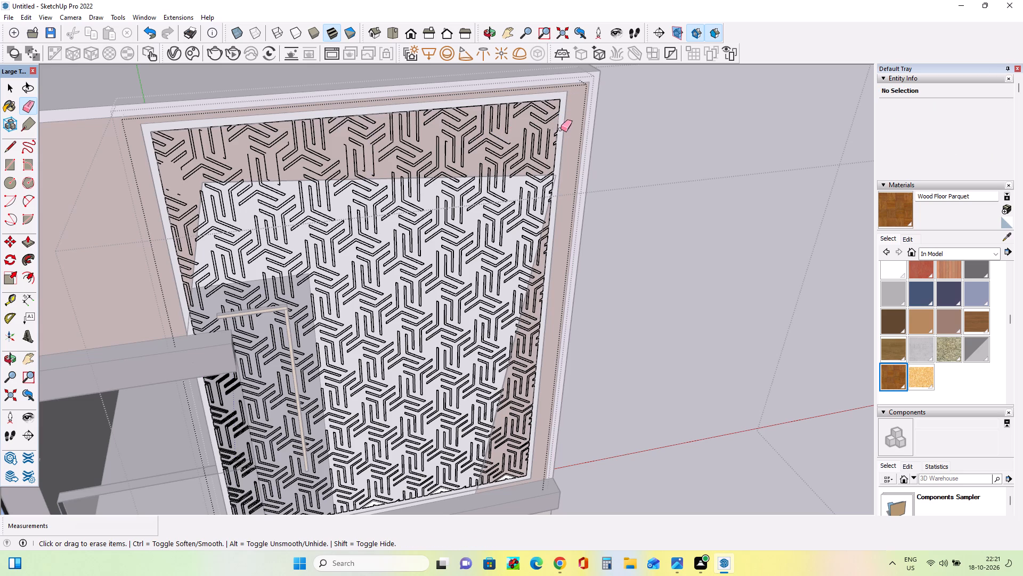
{"action": "left_click_drag", "start_coordinate": [561, 129], "coordinate": [561, 135]}
Erase the pattern edges in the top band between the panel's centre and its right side.
{"action": "left_click_drag", "start_coordinate": [514, 140], "coordinate": [485, 163]}
{"action": "left_click_drag", "start_coordinate": [467, 159], "coordinate": [529, 157]}
{"action": "left_click_drag", "start_coordinate": [448, 156], "coordinate": [520, 156]}
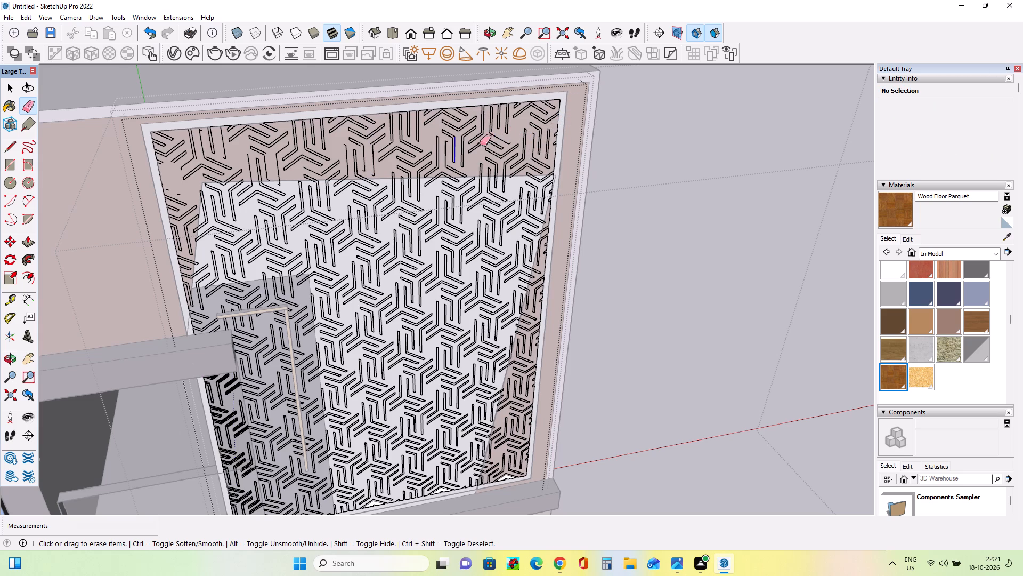
{"action": "left_click_drag", "start_coordinate": [397, 132], "coordinate": [488, 153]}
{"action": "left_click_drag", "start_coordinate": [415, 166], "coordinate": [486, 166]}
{"action": "left_click_drag", "start_coordinate": [417, 145], "coordinate": [482, 146]}
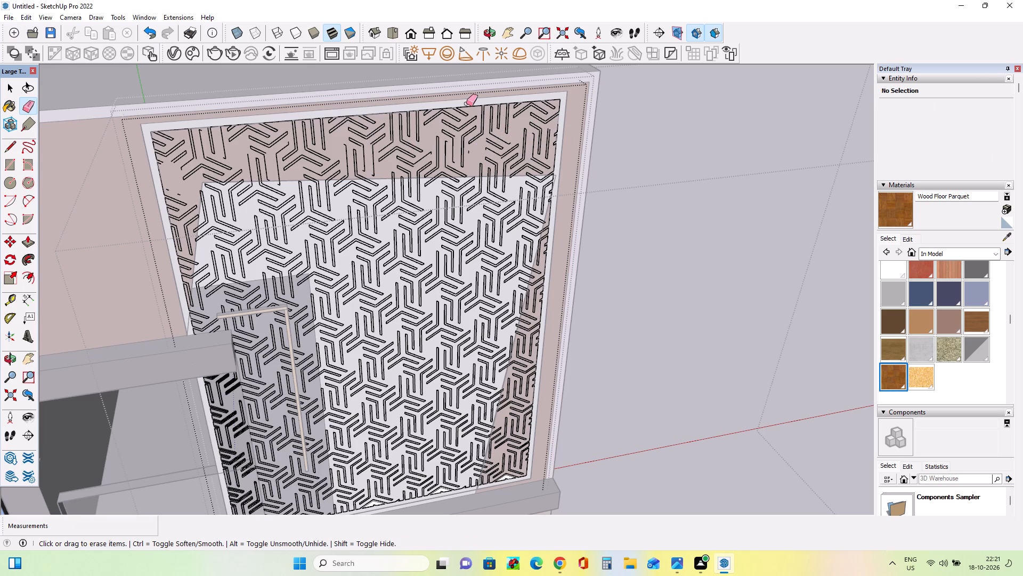
{"action": "left_click_drag", "start_coordinate": [469, 151], "coordinate": [476, 159]}
{"action": "left_click_drag", "start_coordinate": [397, 150], "coordinate": [470, 150]}
{"action": "left_click_drag", "start_coordinate": [377, 165], "coordinate": [490, 156]}
{"action": "left_click_drag", "start_coordinate": [359, 161], "coordinate": [459, 150]}
Erase the pattern edges around the middle of the panel's top band.
{"action": "left_click_drag", "start_coordinate": [336, 145], "coordinate": [339, 145]}
{"action": "left_click_drag", "start_coordinate": [339, 145], "coordinate": [420, 150]}
{"action": "left_click_drag", "start_coordinate": [363, 156], "coordinate": [415, 151]}
{"action": "left_click_drag", "start_coordinate": [369, 144], "coordinate": [433, 145]}
{"action": "left_click_drag", "start_coordinate": [359, 150], "coordinate": [389, 156]}
{"action": "left_click", "coordinate": [395, 149]}
{"action": "left_click", "coordinate": [391, 141]}
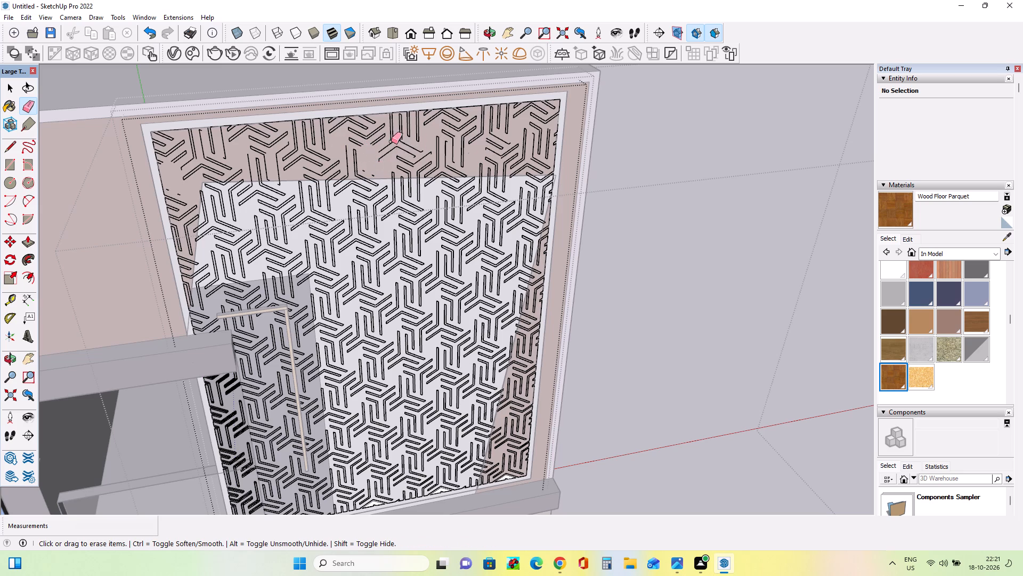
{"action": "left_click_drag", "start_coordinate": [394, 145], "coordinate": [401, 155]}
{"action": "left_click_drag", "start_coordinate": [402, 154], "coordinate": [410, 158]}
{"action": "left_click", "coordinate": [411, 160]}
{"action": "double_click", "coordinate": [410, 163]}
{"action": "left_click", "coordinate": [397, 167]}
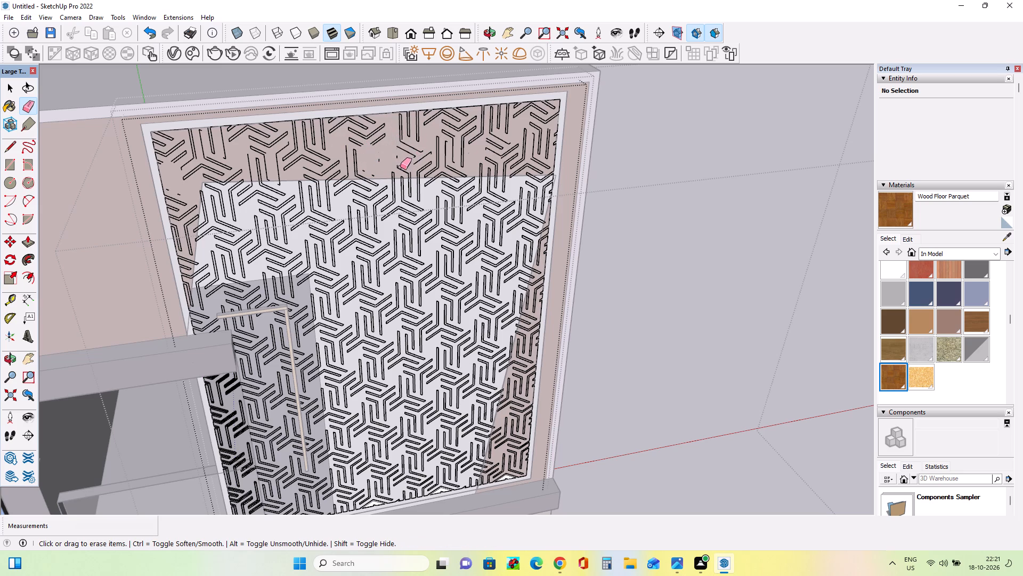
Erase the leftover edge fragments at the lower middle of the panel's top band.
{"action": "left_click", "coordinate": [401, 169]}
{"action": "left_click_drag", "start_coordinate": [402, 170], "coordinate": [410, 173]}
{"action": "double_click", "coordinate": [410, 174]}
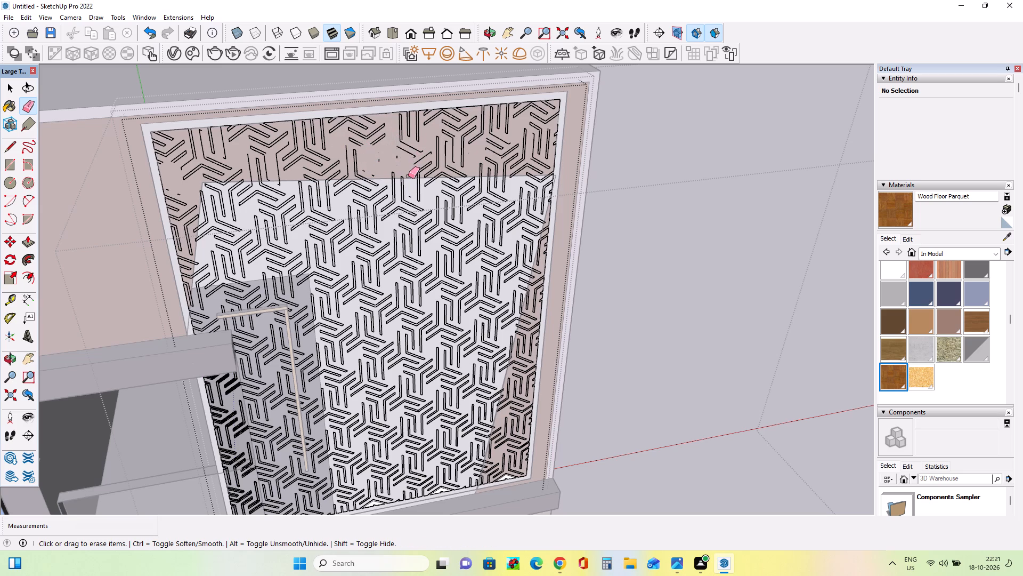
{"action": "left_click", "coordinate": [427, 174]}
{"action": "left_click", "coordinate": [424, 172]}
{"action": "left_click", "coordinate": [415, 172]}
{"action": "left_click_drag", "start_coordinate": [416, 171], "coordinate": [427, 171]}
{"action": "left_click", "coordinate": [427, 171]}
{"action": "left_click", "coordinate": [425, 171]}
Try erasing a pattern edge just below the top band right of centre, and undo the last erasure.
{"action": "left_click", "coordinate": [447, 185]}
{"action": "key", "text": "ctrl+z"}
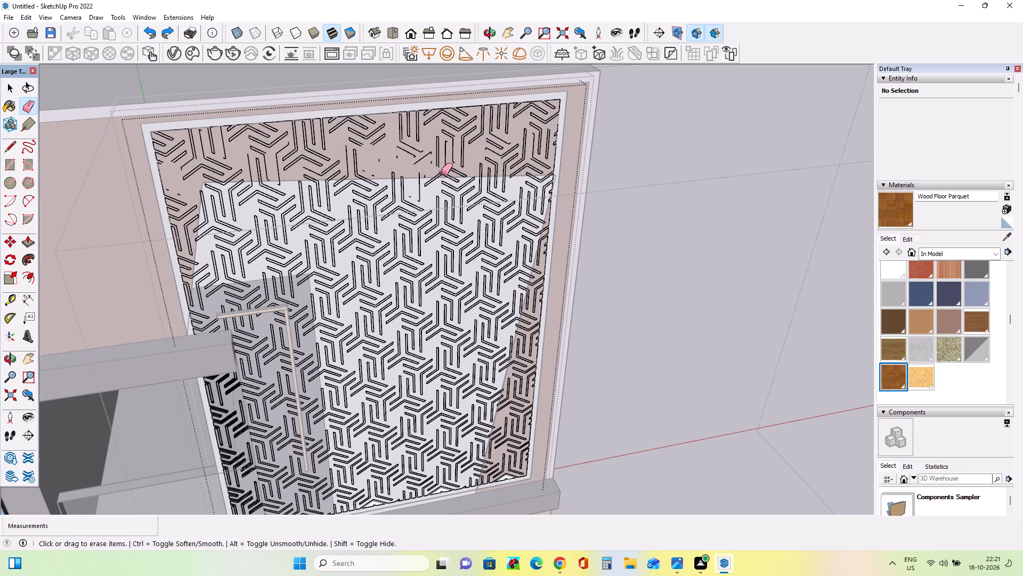
Erase more pattern edges through the top band from the panel's centre to the upper-right corner.
{"action": "left_click_drag", "start_coordinate": [419, 148], "coordinate": [421, 148]}
{"action": "left_click_drag", "start_coordinate": [421, 148], "coordinate": [441, 149]}
{"action": "left_click_drag", "start_coordinate": [371, 146], "coordinate": [410, 142]}
{"action": "left_click_drag", "start_coordinate": [415, 138], "coordinate": [483, 138]}
{"action": "left_click_drag", "start_coordinate": [484, 137], "coordinate": [506, 136]}
{"action": "left_click_drag", "start_coordinate": [513, 135], "coordinate": [530, 135]}
{"action": "left_click_drag", "start_coordinate": [540, 129], "coordinate": [541, 127]}
{"action": "left_click_drag", "start_coordinate": [541, 127], "coordinate": [549, 118]}
{"action": "left_click_drag", "start_coordinate": [549, 118], "coordinate": [542, 148]}
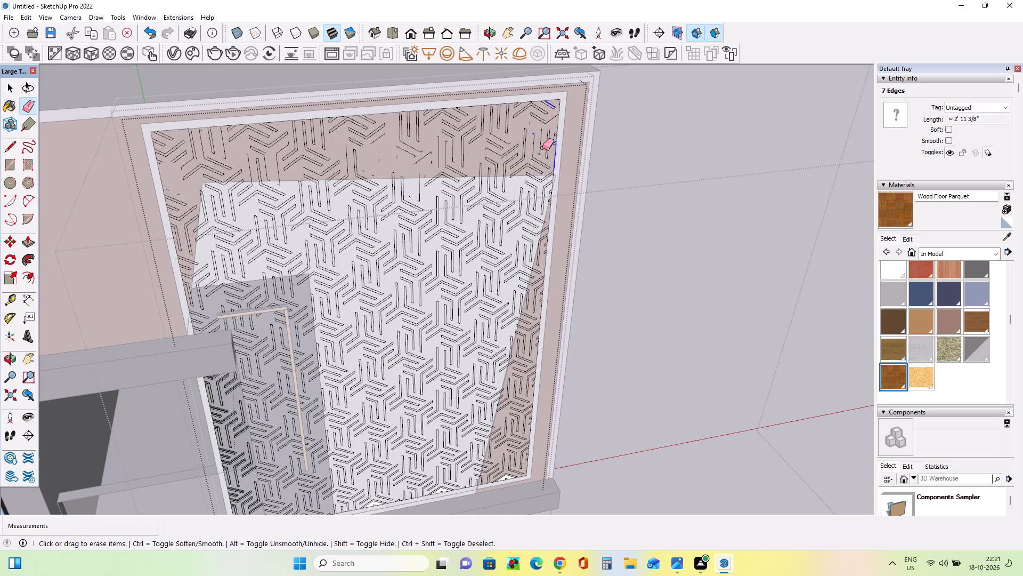
Erase the remaining long pattern edges in the right half of the top band, working back towards the centre.
{"action": "left_click_drag", "start_coordinate": [542, 148], "coordinate": [487, 150]}
{"action": "left_click", "coordinate": [473, 148]}
{"action": "left_click_drag", "start_coordinate": [484, 140], "coordinate": [499, 143]}
{"action": "left_click_drag", "start_coordinate": [512, 137], "coordinate": [429, 139]}
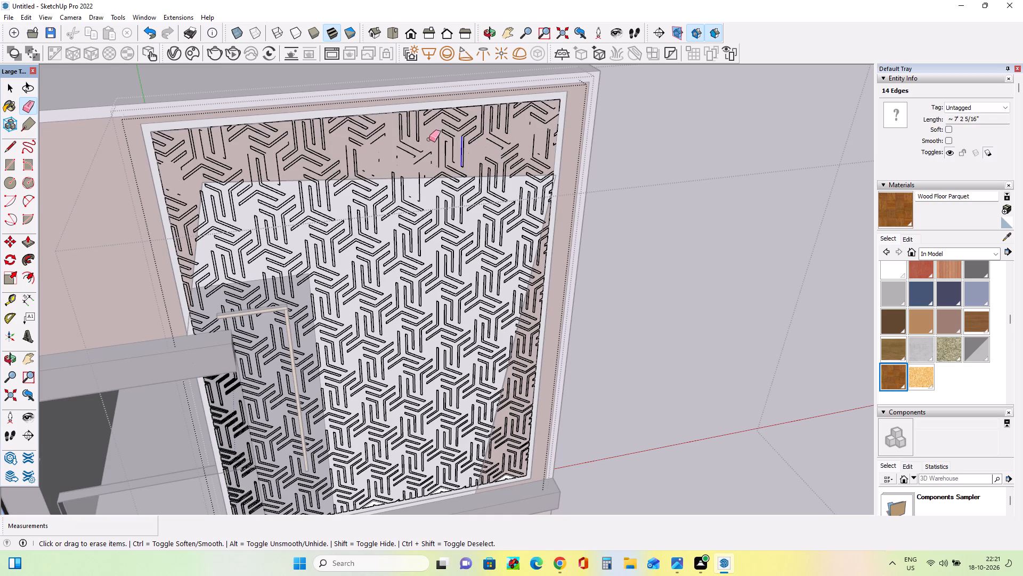
{"action": "left_click_drag", "start_coordinate": [429, 139], "coordinate": [448, 144]}
Erase the pattern edges in the top band from the panel's centre to just left of it.
{"action": "left_click_drag", "start_coordinate": [353, 141], "coordinate": [408, 134]}
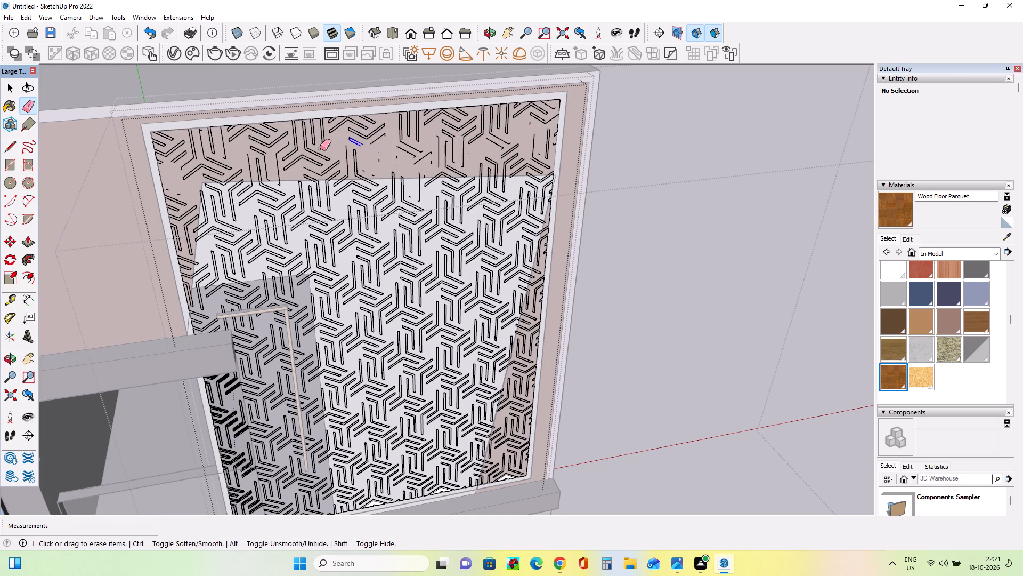
{"action": "left_click_drag", "start_coordinate": [318, 146], "coordinate": [388, 142]}
{"action": "left_click_drag", "start_coordinate": [389, 120], "coordinate": [348, 139]}
{"action": "left_click_drag", "start_coordinate": [344, 132], "coordinate": [376, 127]}
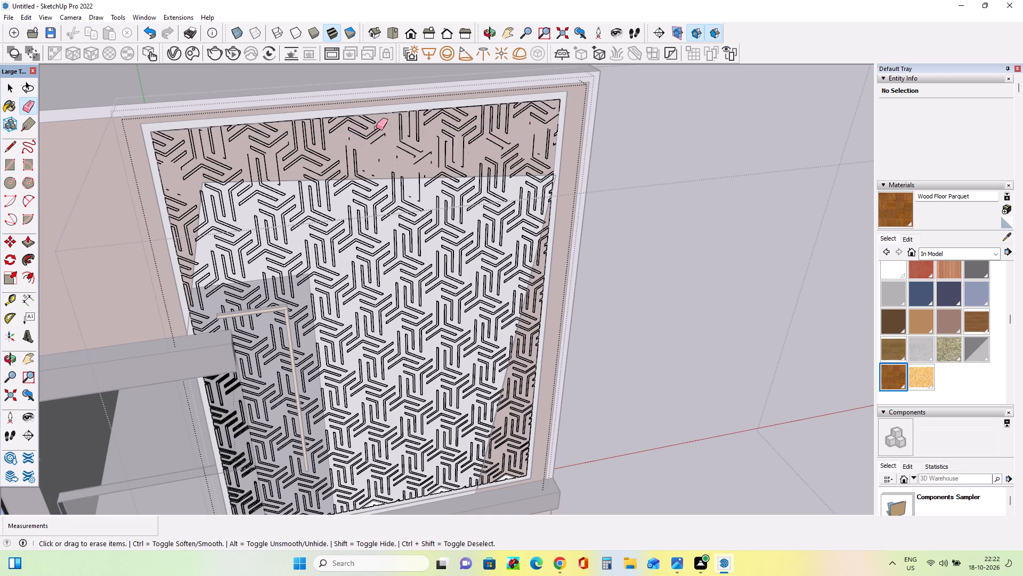
{"action": "left_click_drag", "start_coordinate": [248, 143], "coordinate": [353, 132]}
{"action": "left_click_drag", "start_coordinate": [266, 147], "coordinate": [358, 148]}
{"action": "left_click_drag", "start_coordinate": [291, 158], "coordinate": [352, 149]}
{"action": "left_click_drag", "start_coordinate": [299, 158], "coordinate": [329, 138]}
{"action": "left_click_drag", "start_coordinate": [311, 165], "coordinate": [318, 148]}
{"action": "left_click_drag", "start_coordinate": [305, 157], "coordinate": [332, 139]}
{"action": "left_click_drag", "start_coordinate": [311, 144], "coordinate": [313, 142]}
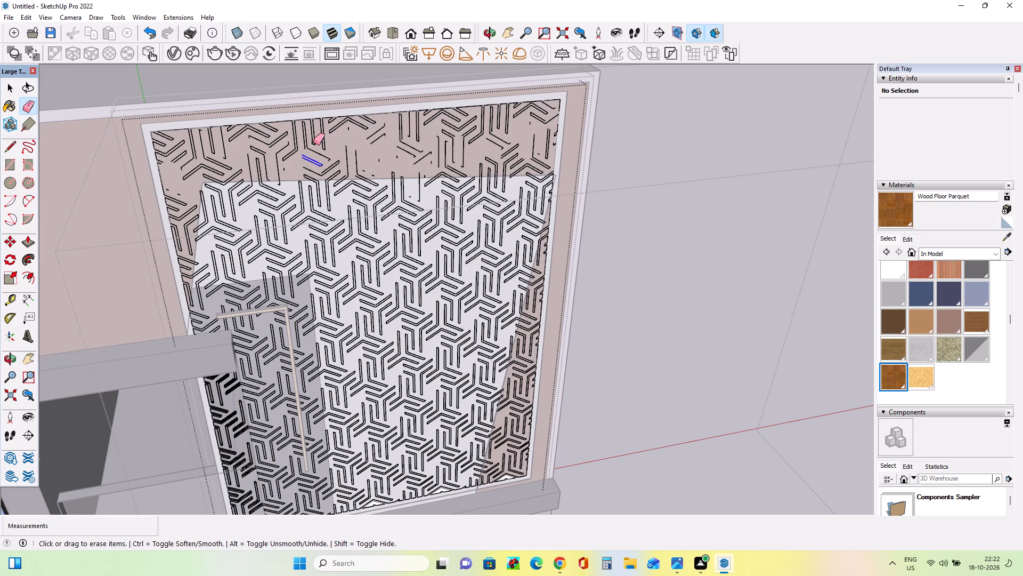
{"action": "left_click_drag", "start_coordinate": [313, 142], "coordinate": [322, 138]}
Erase the Y-shaped pattern edges in the left part of the panel's top band.
{"action": "left_click_drag", "start_coordinate": [158, 161], "coordinate": [267, 154]}
{"action": "left_click_drag", "start_coordinate": [207, 157], "coordinate": [287, 151]}
{"action": "left_click_drag", "start_coordinate": [193, 164], "coordinate": [244, 142]}
{"action": "left_click_drag", "start_coordinate": [207, 163], "coordinate": [251, 137]}
{"action": "left_click_drag", "start_coordinate": [213, 163], "coordinate": [237, 152]}
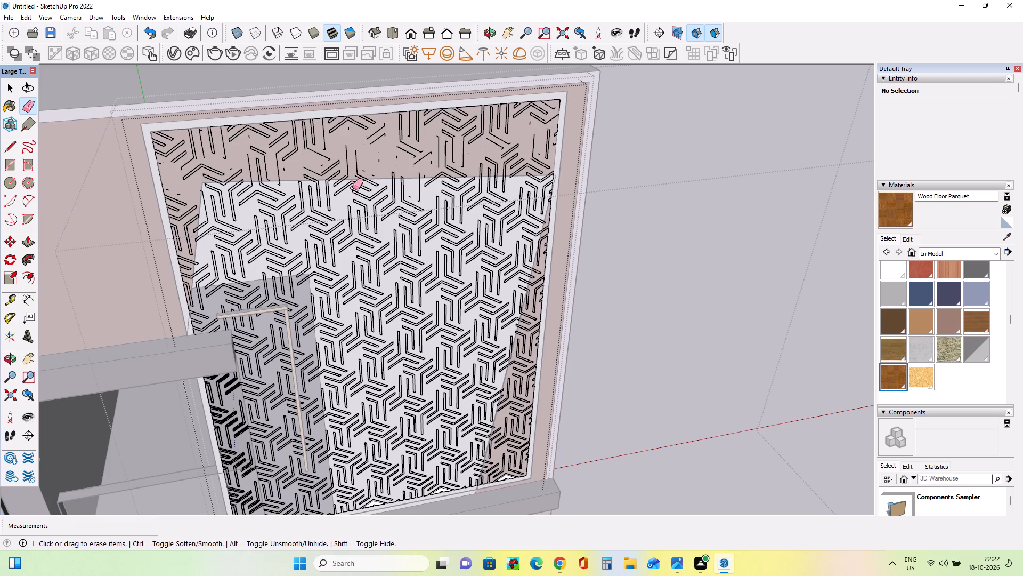
Erase the upper pattern edges in the top band between the panel's left part and its centre.
{"action": "left_click_drag", "start_coordinate": [228, 133], "coordinate": [293, 141]}
{"action": "left_click_drag", "start_coordinate": [237, 137], "coordinate": [291, 134]}
{"action": "left_click_drag", "start_coordinate": [249, 135], "coordinate": [277, 138]}
{"action": "left_click_drag", "start_coordinate": [277, 138], "coordinate": [264, 139]}
{"action": "left_click_drag", "start_coordinate": [276, 143], "coordinate": [291, 130]}
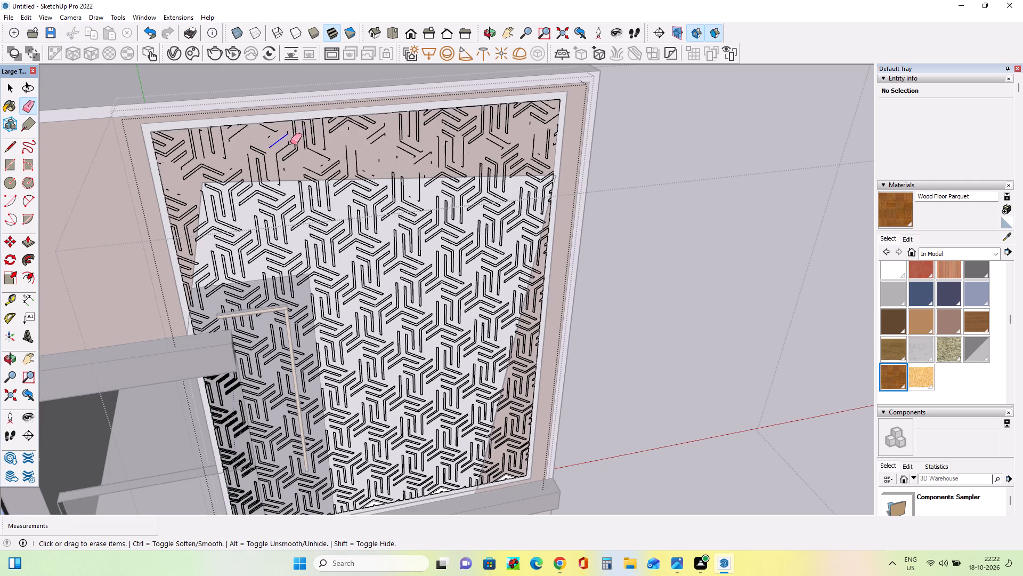
{"action": "left_click_drag", "start_coordinate": [290, 142], "coordinate": [310, 117]}
{"action": "left_click_drag", "start_coordinate": [294, 158], "coordinate": [303, 127]}
{"action": "left_click_drag", "start_coordinate": [293, 146], "coordinate": [314, 119]}
{"action": "left_click_drag", "start_coordinate": [261, 166], "coordinate": [350, 153]}
{"action": "left_click_drag", "start_coordinate": [257, 156], "coordinate": [339, 142]}
Erase the leftover vertical and diagonal edge fragments left of centre in the panel's top band.
{"action": "left_click_drag", "start_coordinate": [282, 152], "coordinate": [347, 137]}
{"action": "left_click_drag", "start_coordinate": [266, 142], "coordinate": [327, 133]}
{"action": "left_click_drag", "start_coordinate": [286, 141], "coordinate": [314, 137]}
{"action": "left_click_drag", "start_coordinate": [286, 143], "coordinate": [318, 139]}
{"action": "left_click_drag", "start_coordinate": [282, 147], "coordinate": [306, 139]}
{"action": "left_click", "coordinate": [303, 140]}
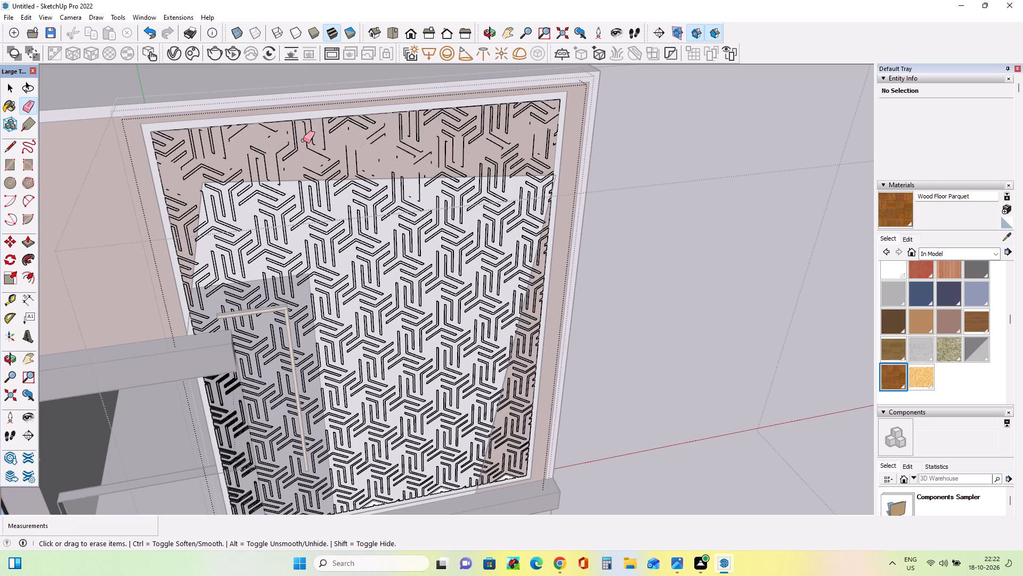
{"action": "left_click_drag", "start_coordinate": [283, 145], "coordinate": [290, 145]}
{"action": "double_click", "coordinate": [292, 146]}
{"action": "left_click", "coordinate": [297, 149]}
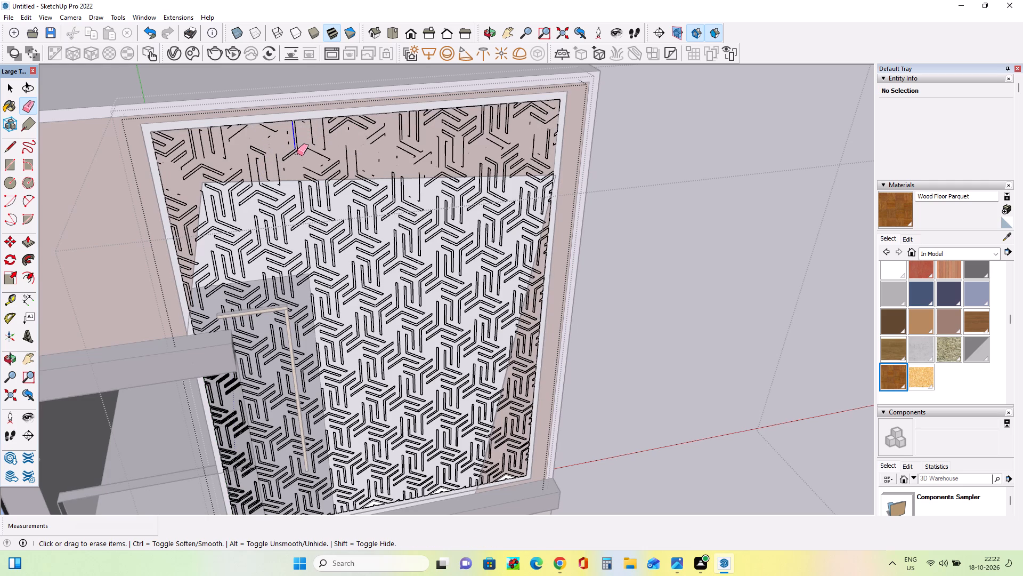
{"action": "double_click", "coordinate": [297, 153]}
{"action": "left_click", "coordinate": [292, 145]}
{"action": "left_click_drag", "start_coordinate": [288, 135], "coordinate": [288, 142]}
{"action": "double_click", "coordinate": [286, 149]}
{"action": "left_click_drag", "start_coordinate": [292, 150], "coordinate": [310, 147]}
Erase the Y-shaped pattern edges just right of centre in the panel's top band.
{"action": "left_click_drag", "start_coordinate": [448, 128], "coordinate": [466, 128]}
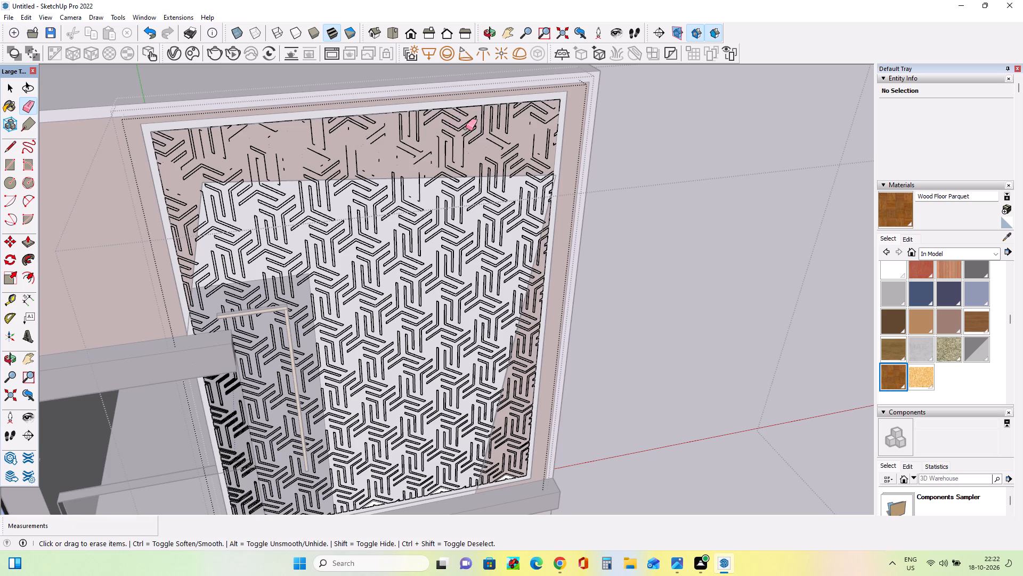
{"action": "left_click_drag", "start_coordinate": [466, 128], "coordinate": [506, 128]}
{"action": "left_click_drag", "start_coordinate": [435, 156], "coordinate": [498, 139]}
{"action": "left_click_drag", "start_coordinate": [466, 137], "coordinate": [477, 133]}
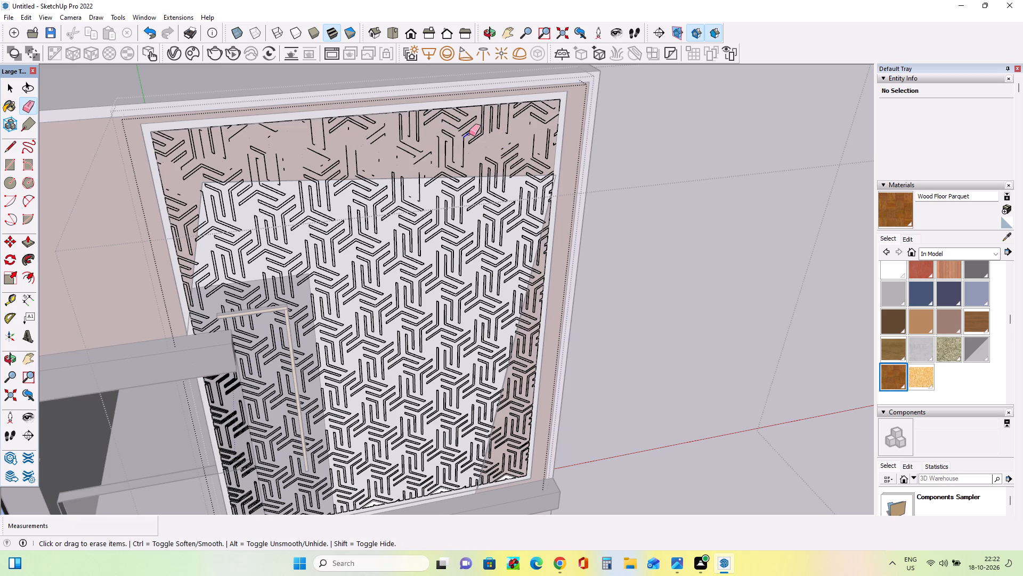
{"action": "left_click_drag", "start_coordinate": [469, 133], "coordinate": [481, 131]}
{"action": "left_click_drag", "start_coordinate": [439, 139], "coordinate": [480, 137]}
{"action": "left_click_drag", "start_coordinate": [435, 155], "coordinate": [481, 141]}
{"action": "left_click_drag", "start_coordinate": [449, 147], "coordinate": [490, 134]}
{"action": "left_click_drag", "start_coordinate": [453, 150], "coordinate": [527, 120]}
{"action": "left_click_drag", "start_coordinate": [477, 144], "coordinate": [516, 119]}
{"action": "left_click_drag", "start_coordinate": [468, 131], "coordinate": [510, 105]}
{"action": "left_click_drag", "start_coordinate": [466, 127], "coordinate": [493, 111]}
{"action": "left_click_drag", "start_coordinate": [449, 139], "coordinate": [515, 97]}
{"action": "left_click_drag", "start_coordinate": [481, 109], "coordinate": [488, 106]}
{"action": "left_click_drag", "start_coordinate": [420, 134], "coordinate": [466, 118]}
{"action": "left_click_drag", "start_coordinate": [435, 132], "coordinate": [461, 119]}
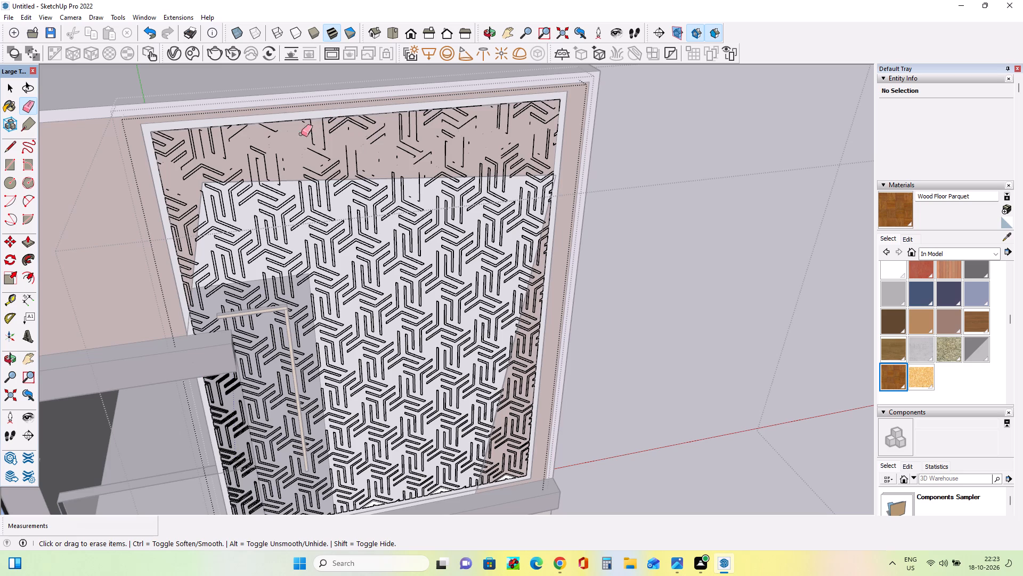
Erase pattern edges across the top band, from its right end back to left of centre.
{"action": "left_click_drag", "start_coordinate": [410, 120], "coordinate": [591, 166]}
{"action": "left_click_drag", "start_coordinate": [527, 140], "coordinate": [551, 139]}
{"action": "left_click", "coordinate": [550, 139]}
{"action": "left_click", "coordinate": [548, 141]}
{"action": "left_click_drag", "start_coordinate": [546, 151], "coordinate": [571, 145]}
{"action": "left_click", "coordinate": [562, 145]}
{"action": "left_click", "coordinate": [545, 141]}
{"action": "left_click_drag", "start_coordinate": [476, 153], "coordinate": [494, 146]}
{"action": "left_click_drag", "start_coordinate": [406, 157], "coordinate": [463, 146]}
{"action": "left_click_drag", "start_coordinate": [328, 156], "coordinate": [373, 148]}
{"action": "left_click_drag", "start_coordinate": [276, 155], "coordinate": [355, 150]}
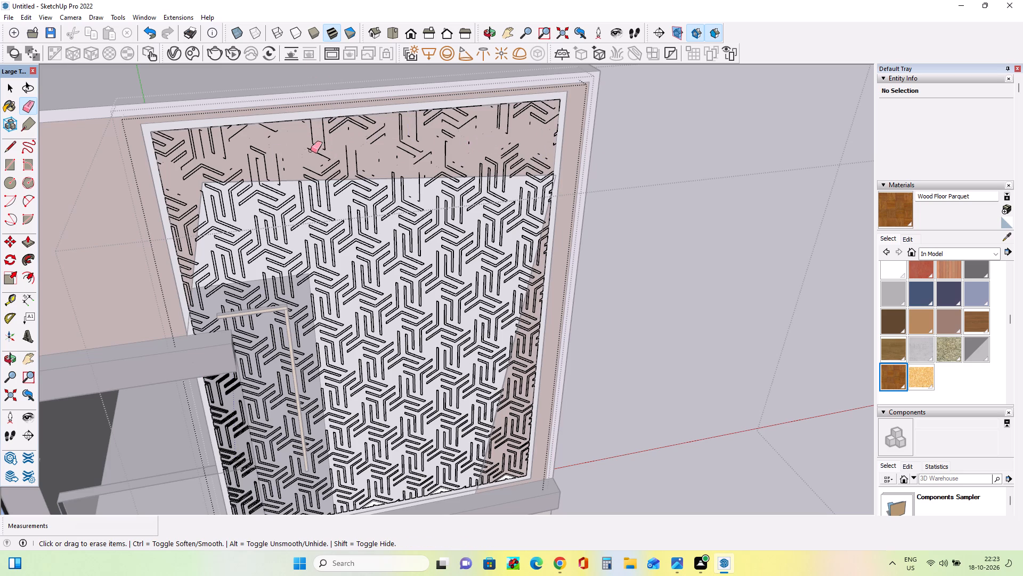
Erase the remaining upper pattern edges left of centre in the panel's top band.
{"action": "left_click_drag", "start_coordinate": [306, 148], "coordinate": [372, 131]}
{"action": "left_click_drag", "start_coordinate": [313, 130], "coordinate": [376, 123]}
{"action": "left_click_drag", "start_coordinate": [306, 141], "coordinate": [404, 125]}
{"action": "left_click_drag", "start_coordinate": [298, 142], "coordinate": [356, 129]}
{"action": "left_click_drag", "start_coordinate": [289, 140], "coordinate": [367, 129]}
{"action": "left_click_drag", "start_coordinate": [319, 134], "coordinate": [361, 124]}
{"action": "left_click_drag", "start_coordinate": [337, 127], "coordinate": [342, 127]}
{"action": "left_click_drag", "start_coordinate": [328, 125], "coordinate": [344, 123]}
{"action": "left_click_drag", "start_coordinate": [320, 126], "coordinate": [338, 122]}
{"action": "left_click_drag", "start_coordinate": [323, 121], "coordinate": [345, 118]}
{"action": "left_click_drag", "start_coordinate": [334, 118], "coordinate": [340, 119]}
{"action": "left_click_drag", "start_coordinate": [315, 124], "coordinate": [332, 124]}
{"action": "left_click", "coordinate": [328, 124]}
{"action": "left_click_drag", "start_coordinate": [332, 122], "coordinate": [342, 120]}
{"action": "left_click_drag", "start_coordinate": [343, 121], "coordinate": [364, 139]}
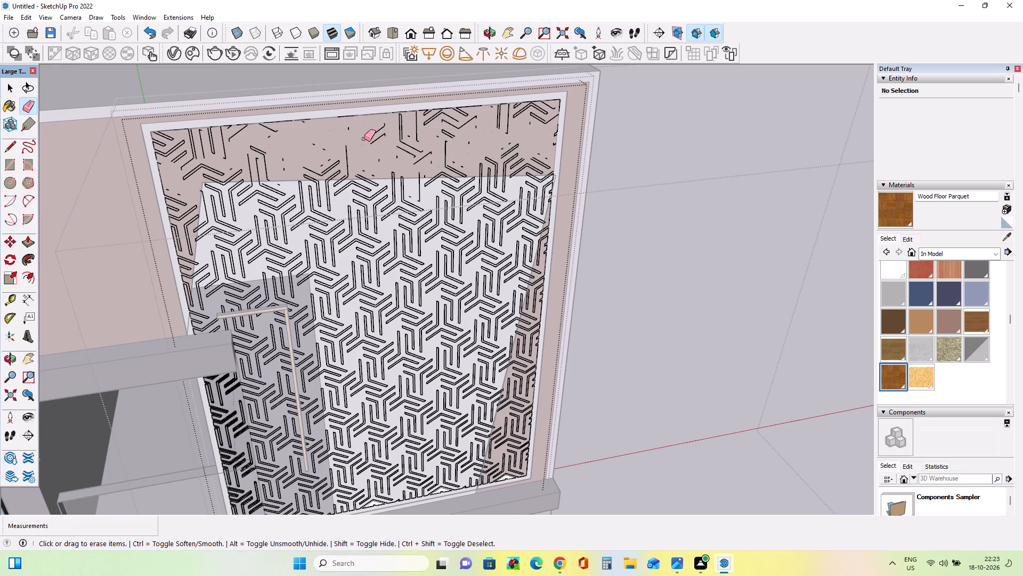
Erase the vertical pattern edges near the centre of the panel's top band.
{"action": "left_click_drag", "start_coordinate": [364, 139], "coordinate": [380, 139]}
{"action": "left_click_drag", "start_coordinate": [370, 134], "coordinate": [374, 139]}
{"action": "left_click_drag", "start_coordinate": [375, 131], "coordinate": [400, 133]}
{"action": "left_click_drag", "start_coordinate": [365, 119], "coordinate": [390, 133]}
{"action": "left_click_drag", "start_coordinate": [379, 126], "coordinate": [392, 133]}
{"action": "left_click_drag", "start_coordinate": [383, 127], "coordinate": [466, 115]}
{"action": "left_click_drag", "start_coordinate": [391, 135], "coordinate": [444, 131]}
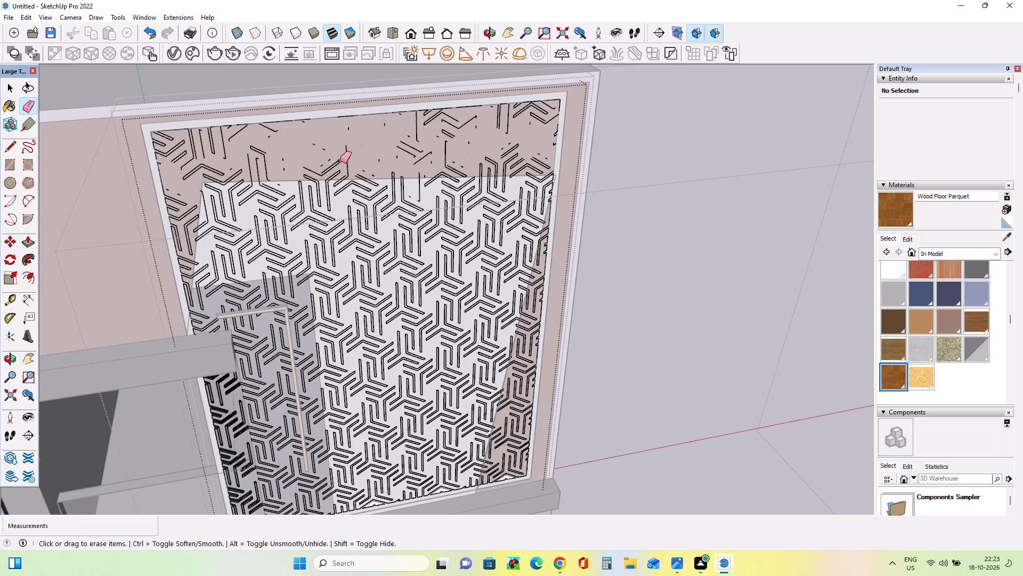
Erase the diagonal edge fragments in the lower centre part of the panel's top band.
{"action": "left_click_drag", "start_coordinate": [348, 158], "coordinate": [446, 145]}
{"action": "left_click_drag", "start_coordinate": [403, 153], "coordinate": [438, 147]}
{"action": "left_click_drag", "start_coordinate": [374, 153], "coordinate": [425, 144]}
{"action": "left_click_drag", "start_coordinate": [383, 152], "coordinate": [428, 147]}
{"action": "left_click_drag", "start_coordinate": [393, 157], "coordinate": [439, 133]}
{"action": "left_click_drag", "start_coordinate": [409, 149], "coordinate": [447, 131]}
{"action": "left_click_drag", "start_coordinate": [395, 153], "coordinate": [414, 138]}
{"action": "left_click_drag", "start_coordinate": [411, 150], "coordinate": [421, 140]}
{"action": "left_click_drag", "start_coordinate": [410, 154], "coordinate": [416, 144]}
{"action": "left_click_drag", "start_coordinate": [407, 149], "coordinate": [419, 141]}
{"action": "left_click_drag", "start_coordinate": [419, 151], "coordinate": [422, 160]}
{"action": "left_click", "coordinate": [416, 159]}
{"action": "left_click", "coordinate": [418, 154]}
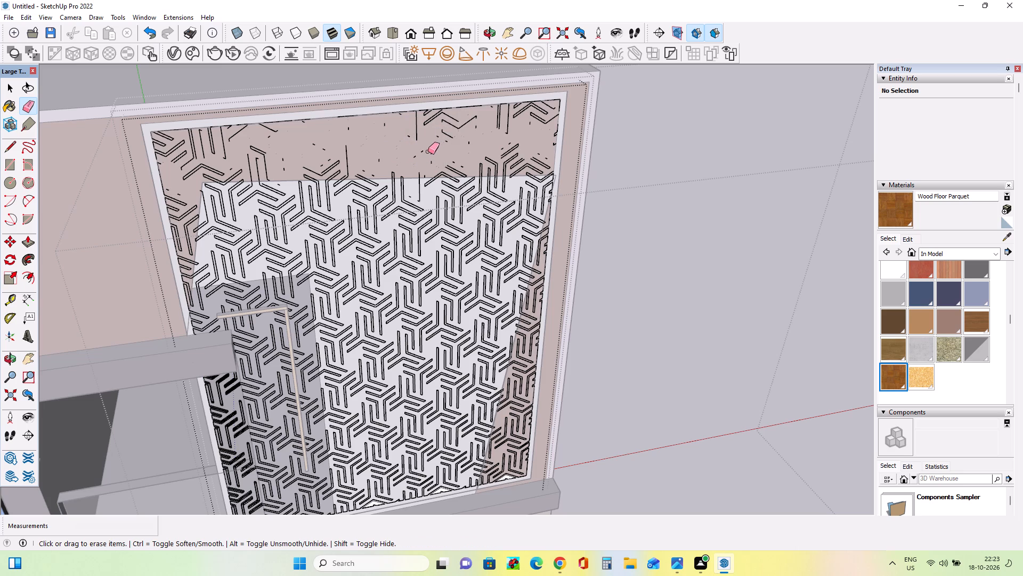
{"action": "left_click", "coordinate": [428, 151]}
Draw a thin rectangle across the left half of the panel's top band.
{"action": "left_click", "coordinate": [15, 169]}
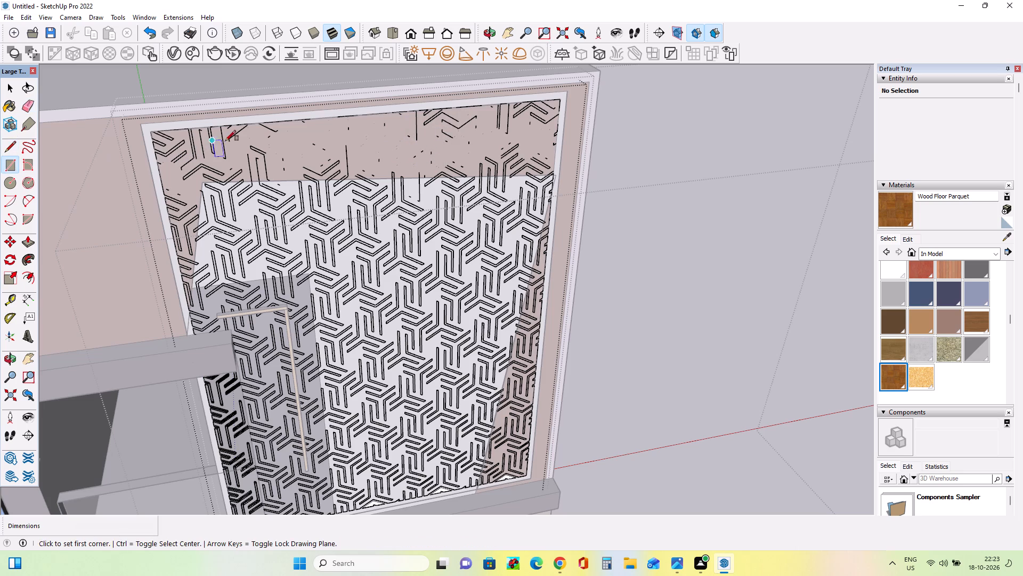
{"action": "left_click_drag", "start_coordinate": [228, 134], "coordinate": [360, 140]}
Select the remaining edges across the top band from its upper right corner to the white area's upper left corner and delete them.
{"action": "left_click", "coordinate": [8, 83]}
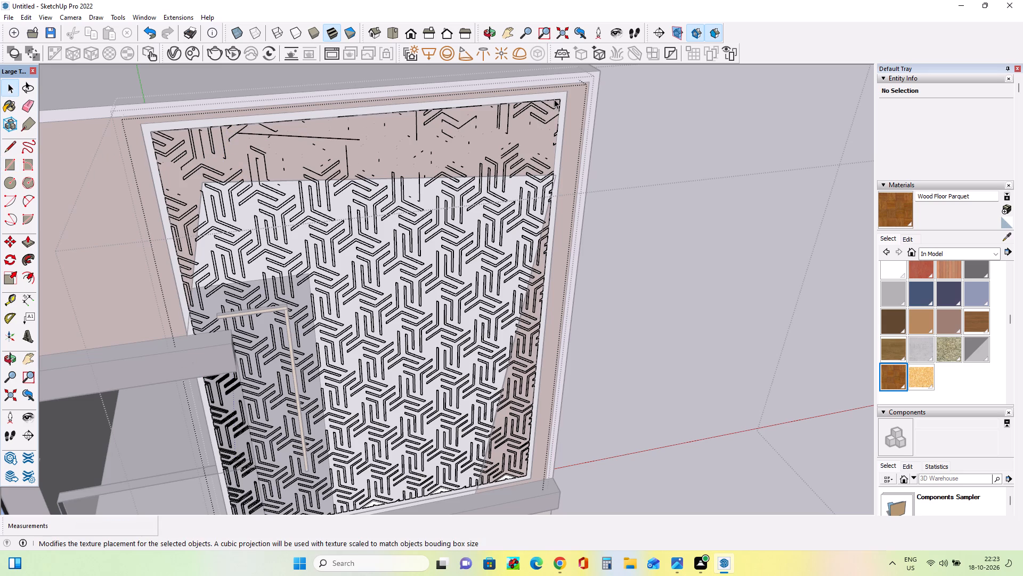
{"action": "left_click_drag", "start_coordinate": [554, 99], "coordinate": [199, 175]}
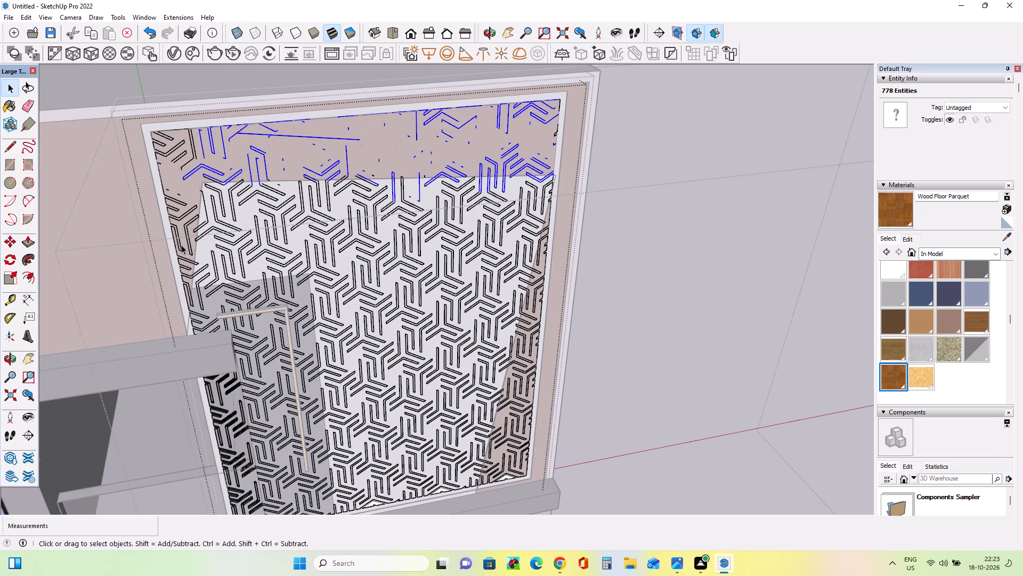
{"action": "key", "text": "Delete"}
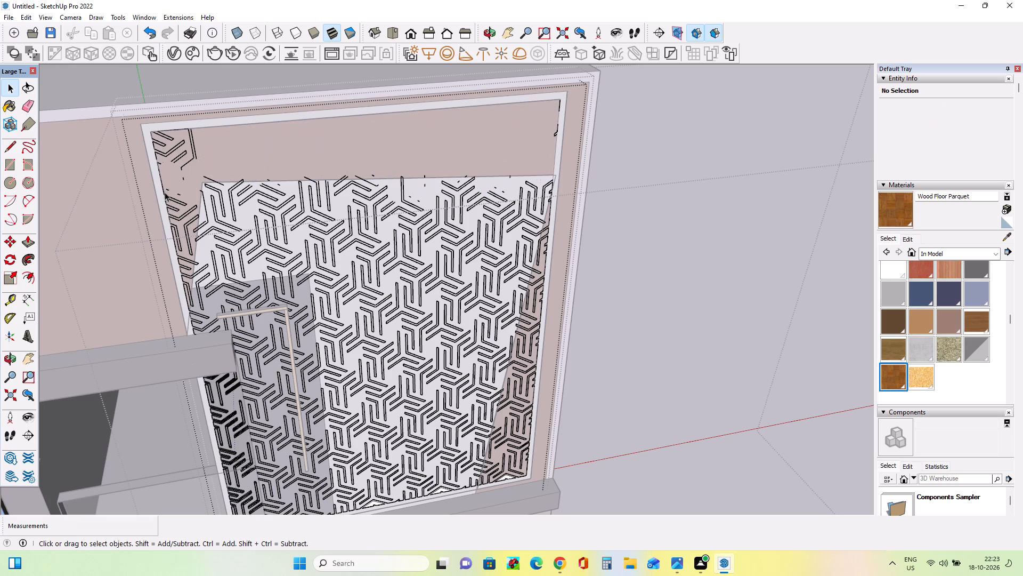
Delete the leftover pattern edges in the upper left corner of the facade opening.
{"action": "left_click_drag", "start_coordinate": [213, 127], "coordinate": [150, 172]}
{"action": "left_click_drag", "start_coordinate": [150, 172], "coordinate": [148, 180]}
{"action": "key", "text": "Delete"}
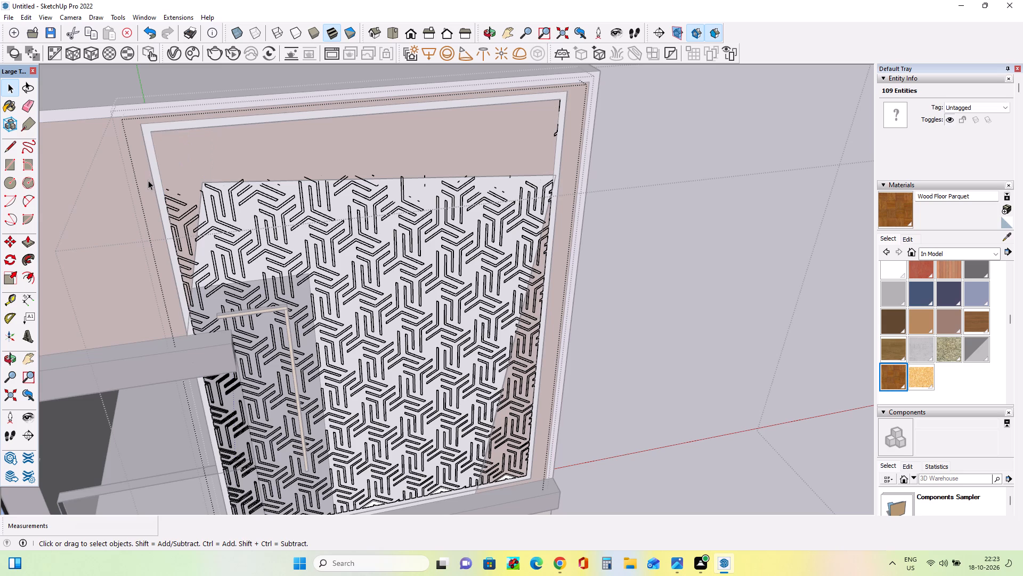
Delete the pattern edges in the narrow strip between the opening's left frame and the white area.
{"action": "left_click_drag", "start_coordinate": [186, 181], "coordinate": [181, 191]}
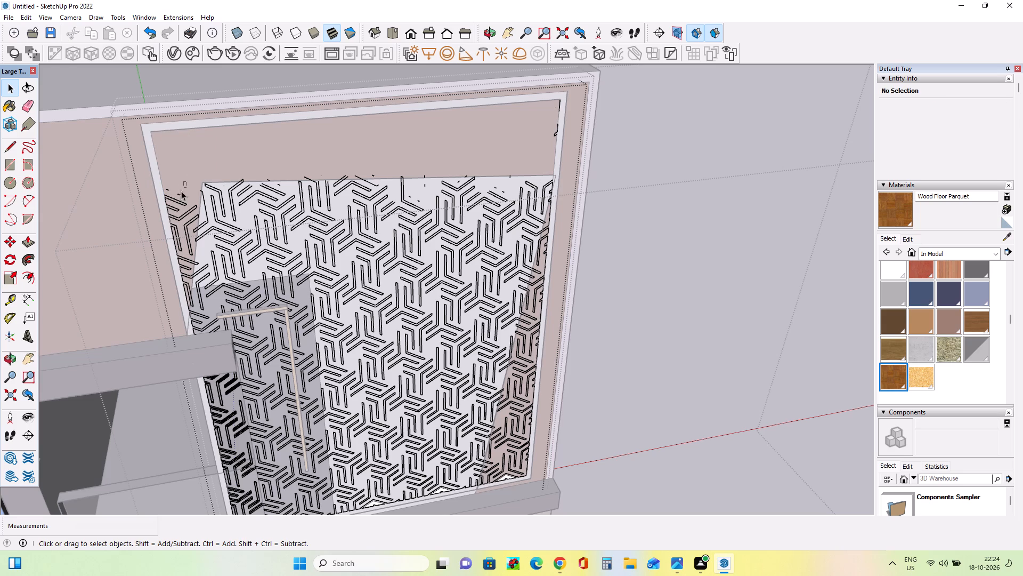
{"action": "left_click_drag", "start_coordinate": [181, 191], "coordinate": [149, 296]}
{"action": "left_click_drag", "start_coordinate": [149, 296], "coordinate": [147, 306]}
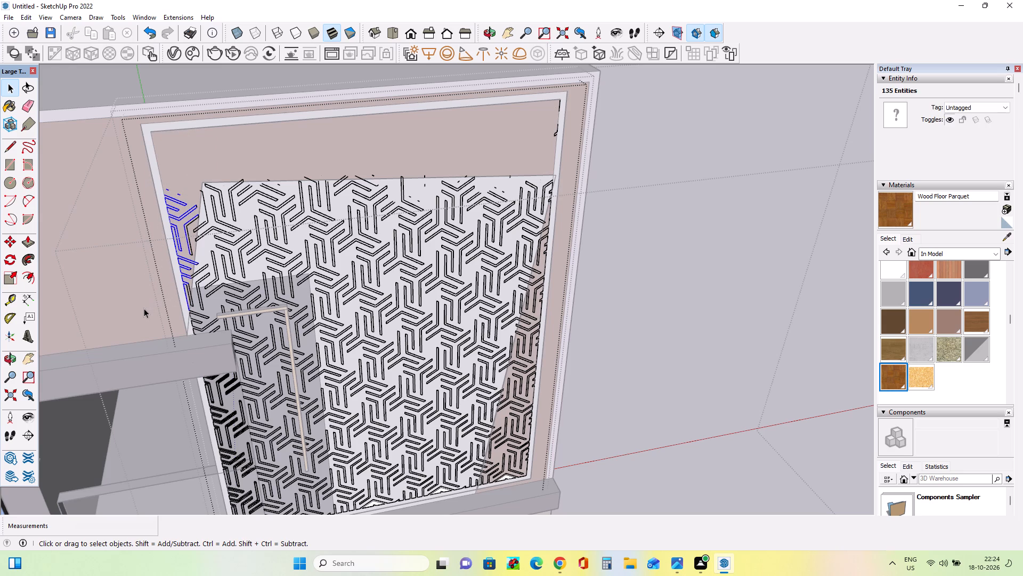
{"action": "key", "text": "Delete"}
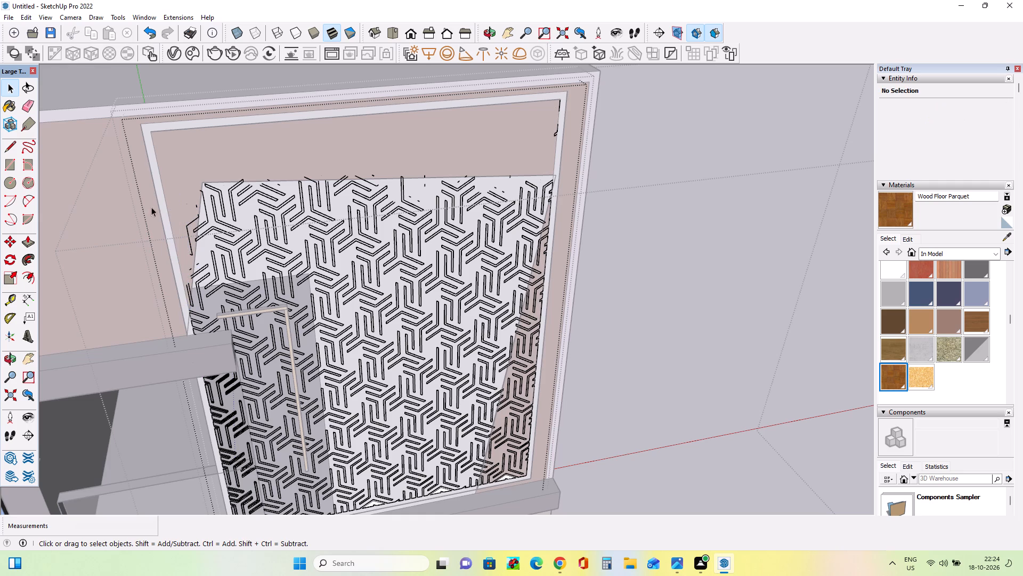
{"action": "left_click_drag", "start_coordinate": [192, 216], "coordinate": [189, 225]}
{"action": "left_click_drag", "start_coordinate": [193, 216], "coordinate": [186, 254]}
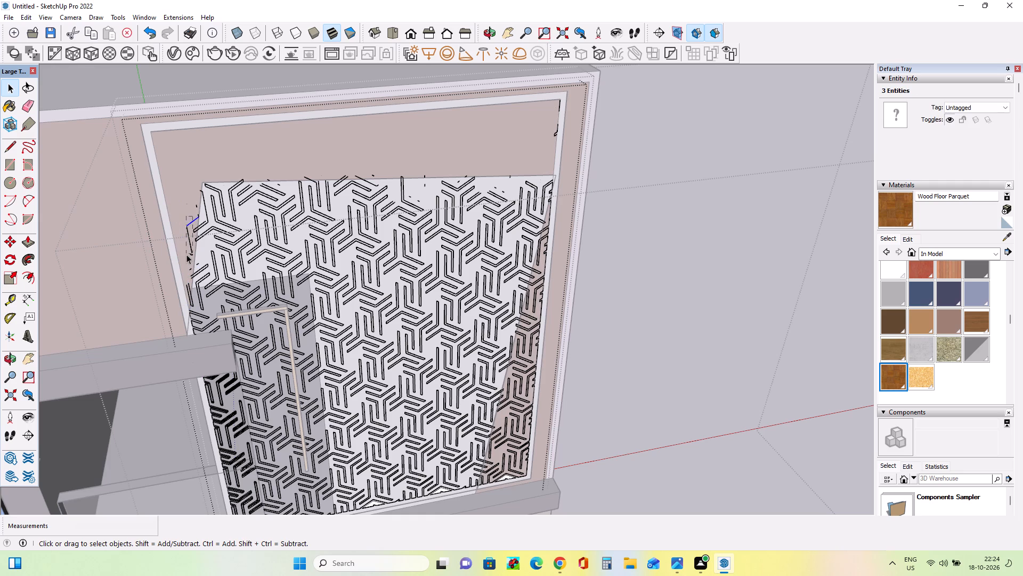
{"action": "left_click_drag", "start_coordinate": [186, 254], "coordinate": [182, 257]}
{"action": "key", "text": "Delete"}
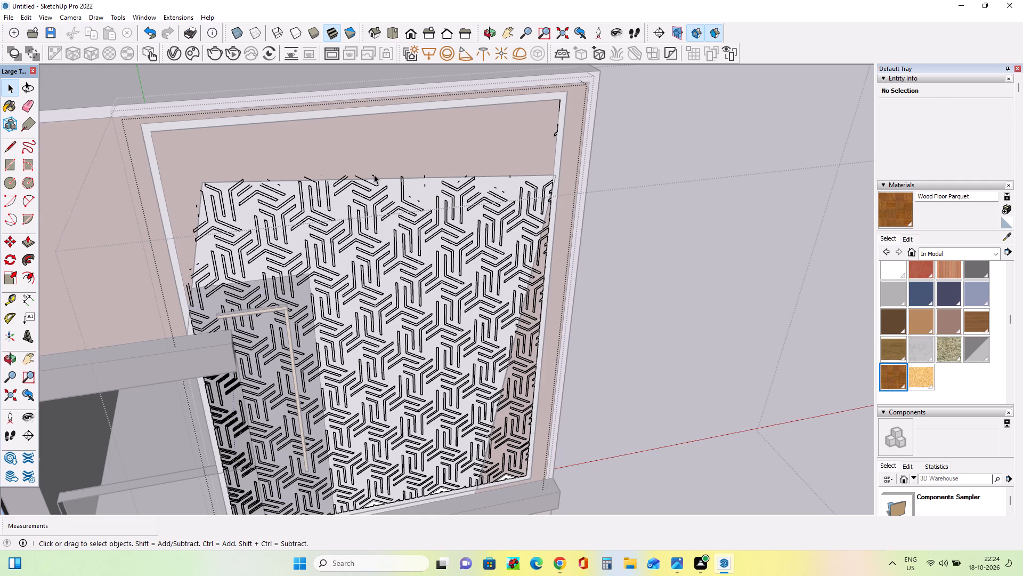
Delete the stray edge at the white area's upper boundary and the leftover edges in the opening's upper right corner.
{"action": "left_click", "coordinate": [373, 174]}
{"action": "key", "text": "Delete"}
{"action": "left_click_drag", "start_coordinate": [570, 105], "coordinate": [541, 150]}
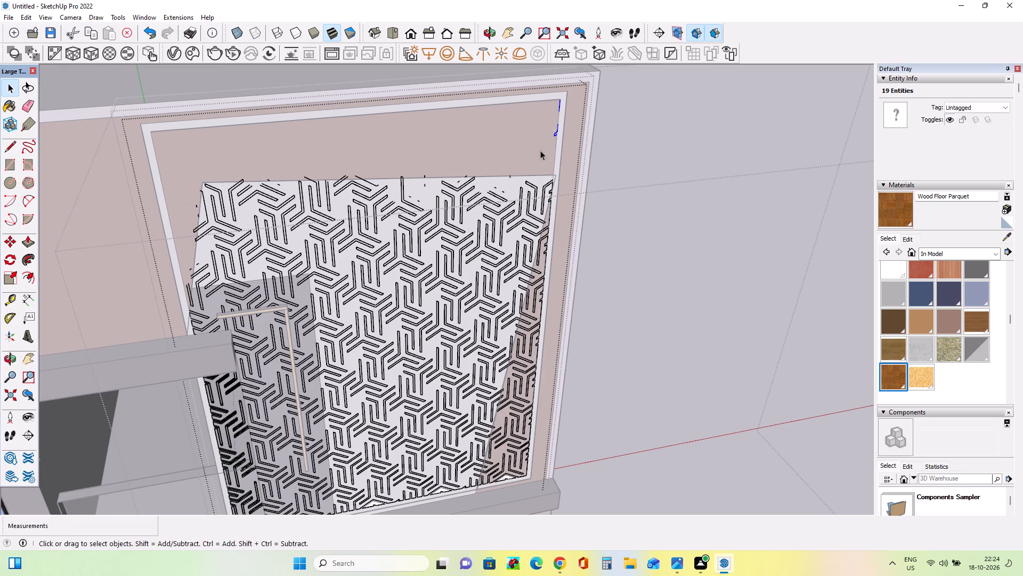
{"action": "key", "text": "Delete"}
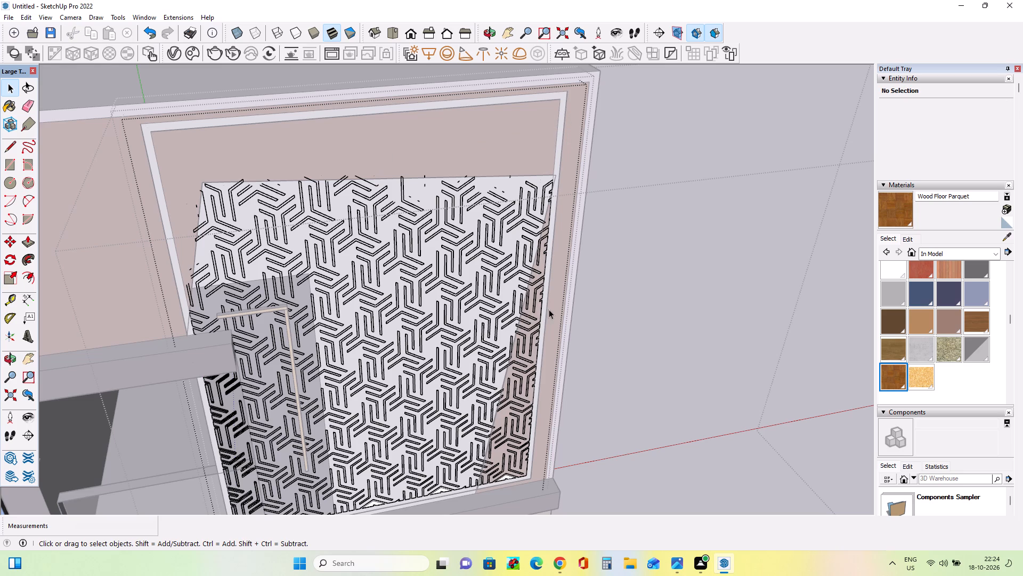
Delete the bulk of the pattern edges in the strip between the white area's slanted right edge and the opening's right frame.
{"action": "left_click_drag", "start_coordinate": [551, 272], "coordinate": [533, 390]}
{"action": "left_click_drag", "start_coordinate": [533, 390], "coordinate": [532, 392]}
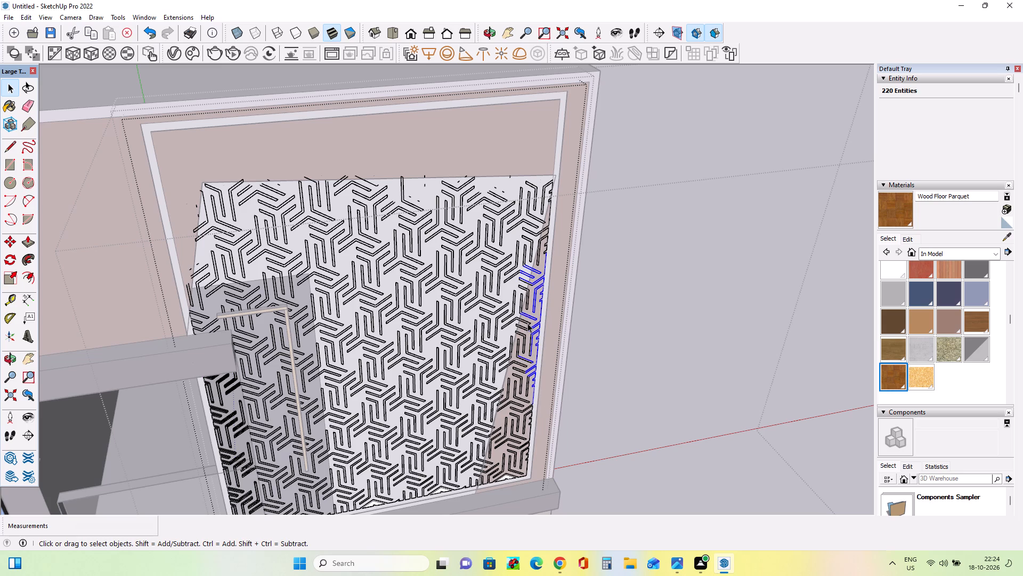
{"action": "key", "text": "Delete"}
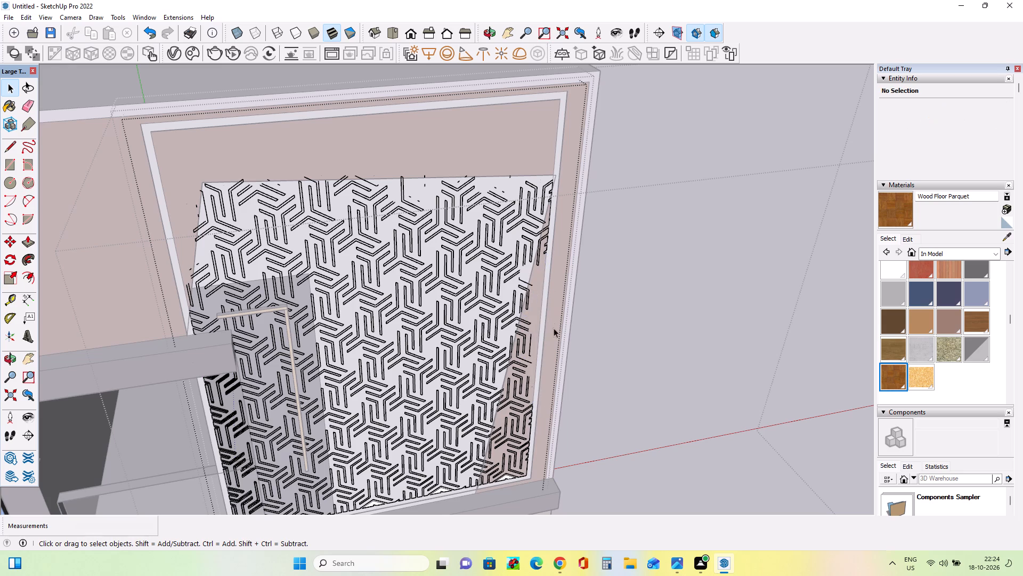
{"action": "left_click_drag", "start_coordinate": [556, 330], "coordinate": [514, 476]}
{"action": "left_click_drag", "start_coordinate": [514, 476], "coordinate": [525, 439]}
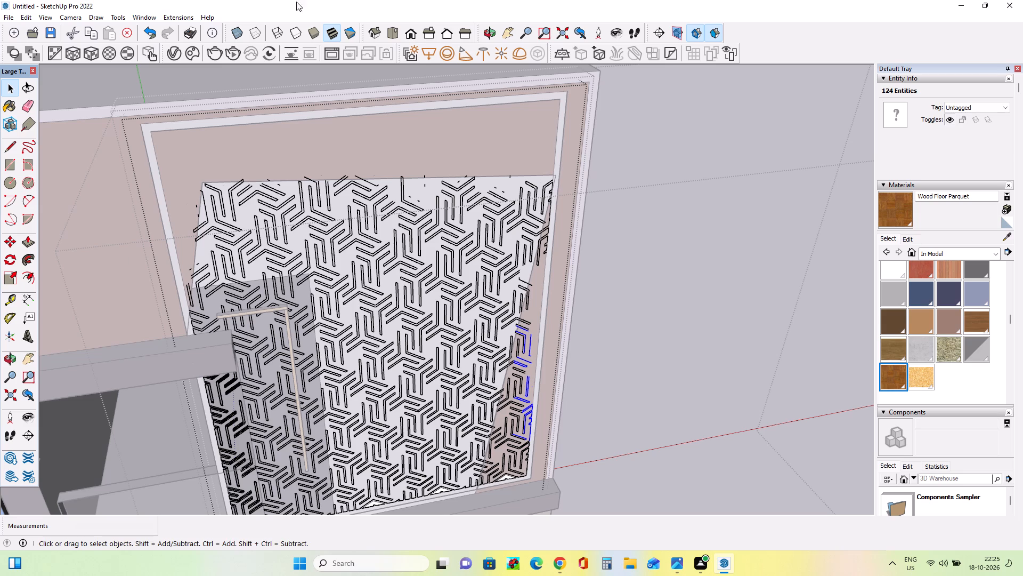
{"action": "key", "text": "Delete"}
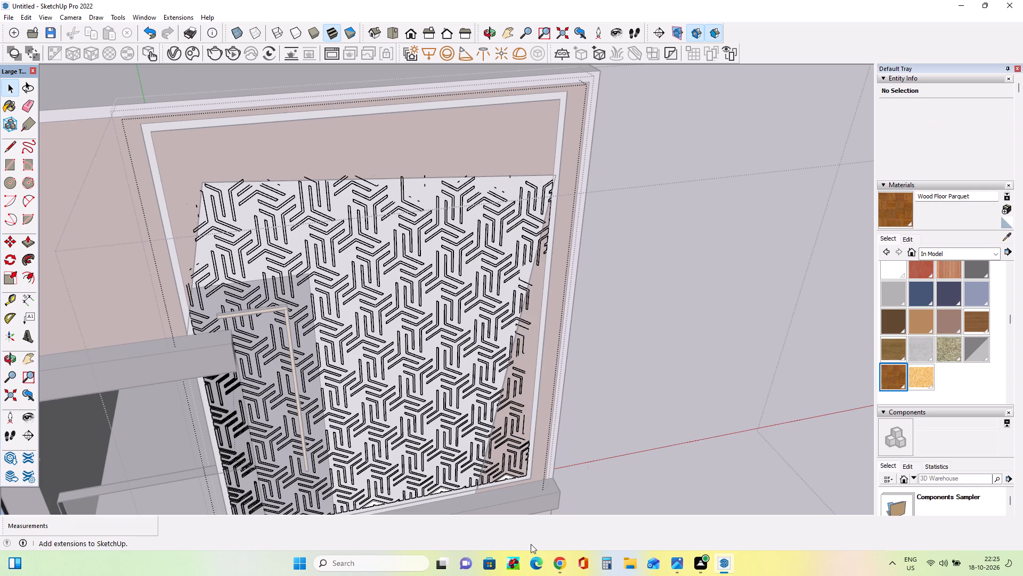
{"action": "left_click_drag", "start_coordinate": [533, 330], "coordinate": [516, 405]}
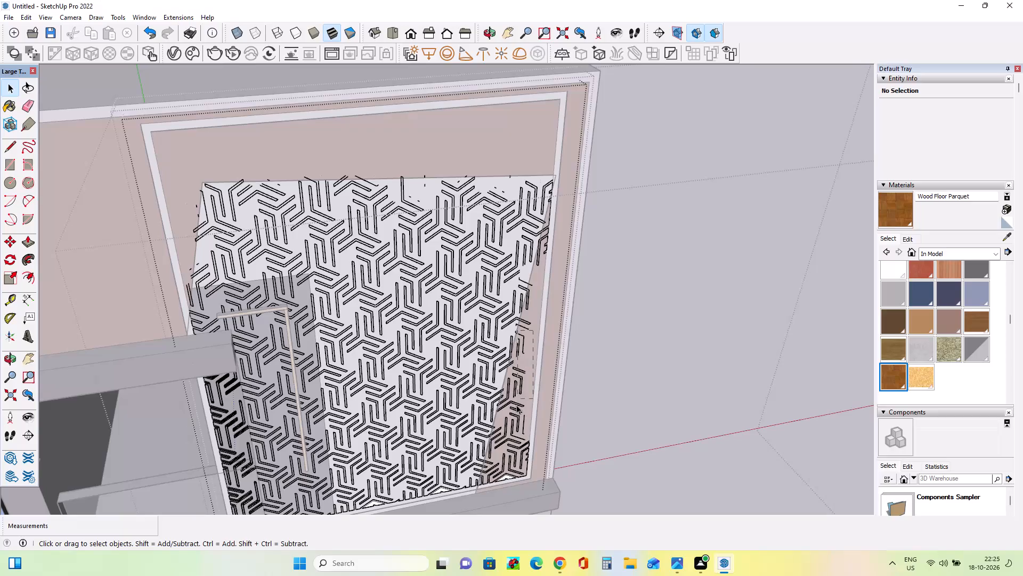
{"action": "left_click_drag", "start_coordinate": [516, 405], "coordinate": [522, 414]}
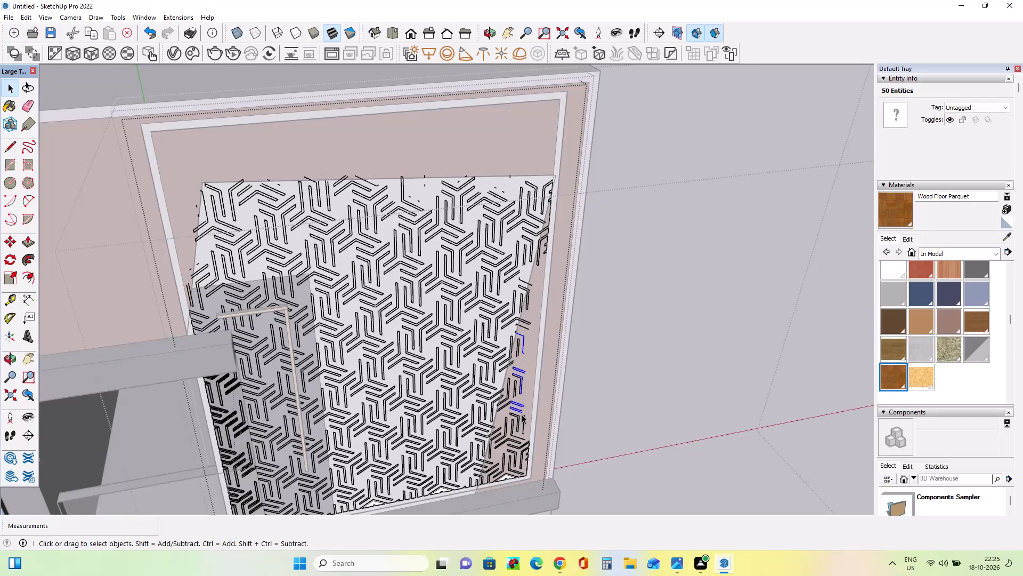
{"action": "key", "text": "Delete"}
{"action": "left_click_drag", "start_coordinate": [539, 385], "coordinate": [537, 391]}
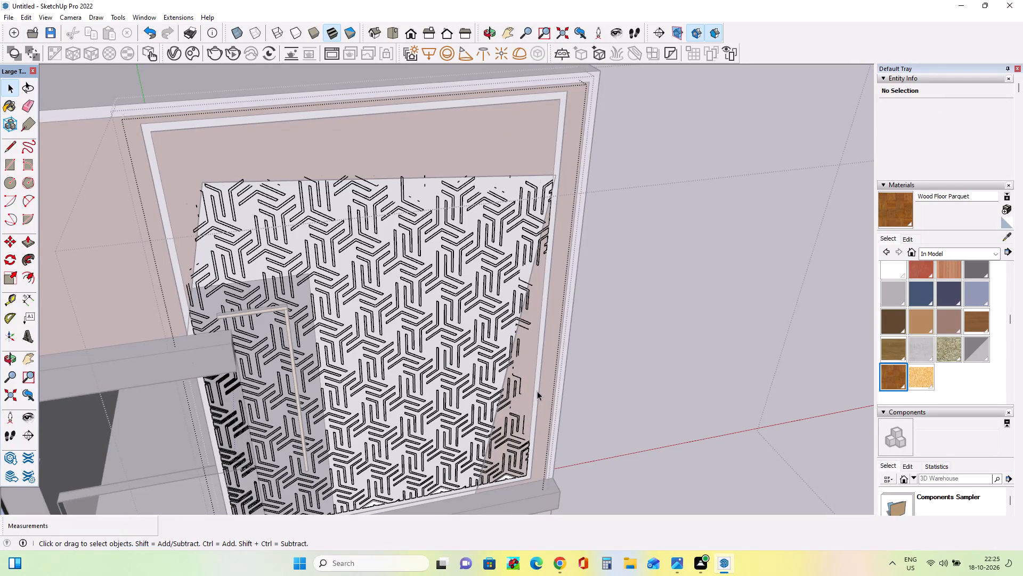
{"action": "left_click_drag", "start_coordinate": [537, 391], "coordinate": [505, 481]}
{"action": "key", "text": "Delete"}
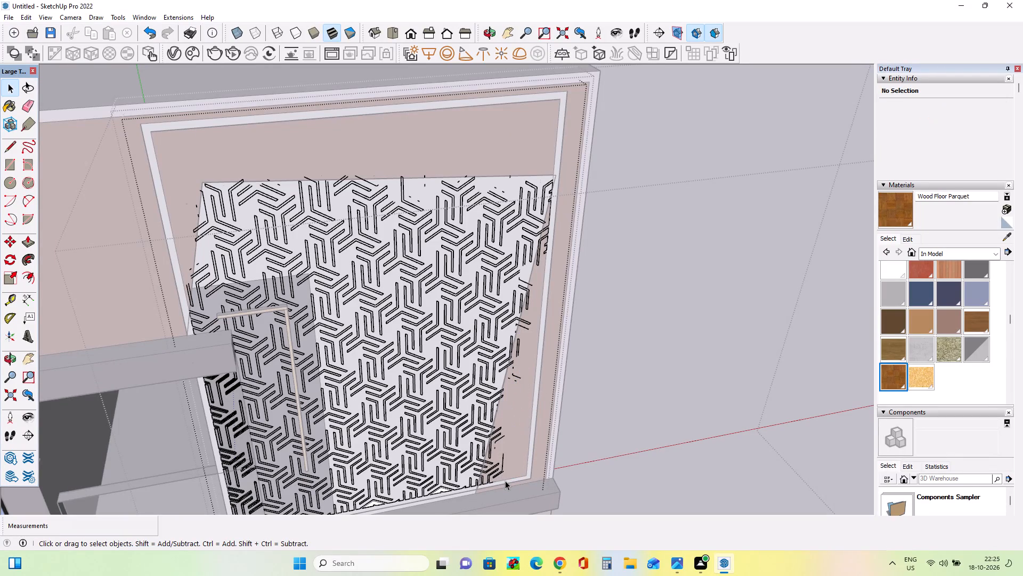
Delete the leftover pattern edges projecting past the upper half of the white area's slanted right edge.
{"action": "left_click_drag", "start_coordinate": [535, 321], "coordinate": [523, 336]}
{"action": "left_click_drag", "start_coordinate": [523, 336], "coordinate": [520, 340]}
{"action": "key", "text": "Delete"}
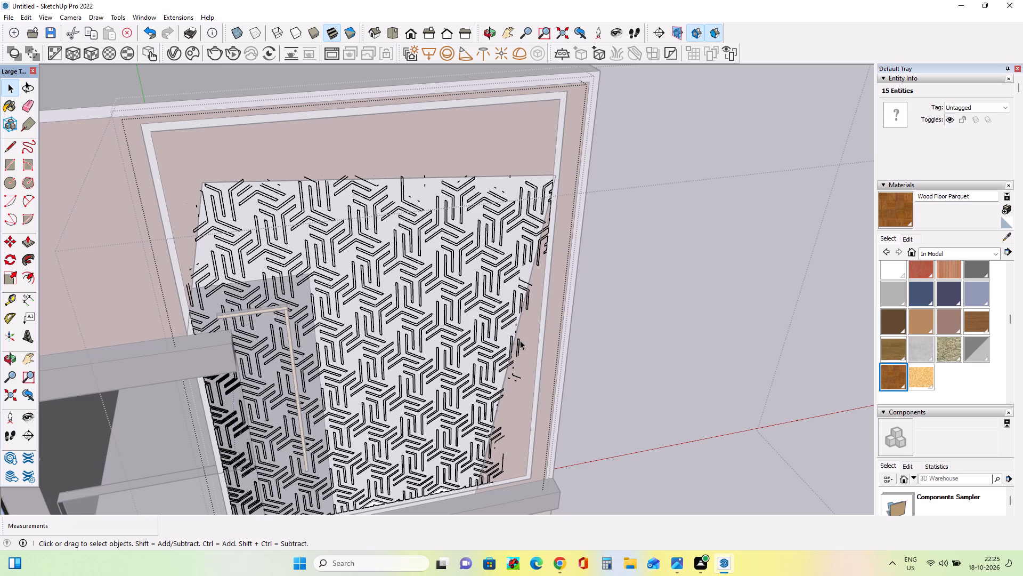
{"action": "left_click_drag", "start_coordinate": [558, 225], "coordinate": [545, 251]}
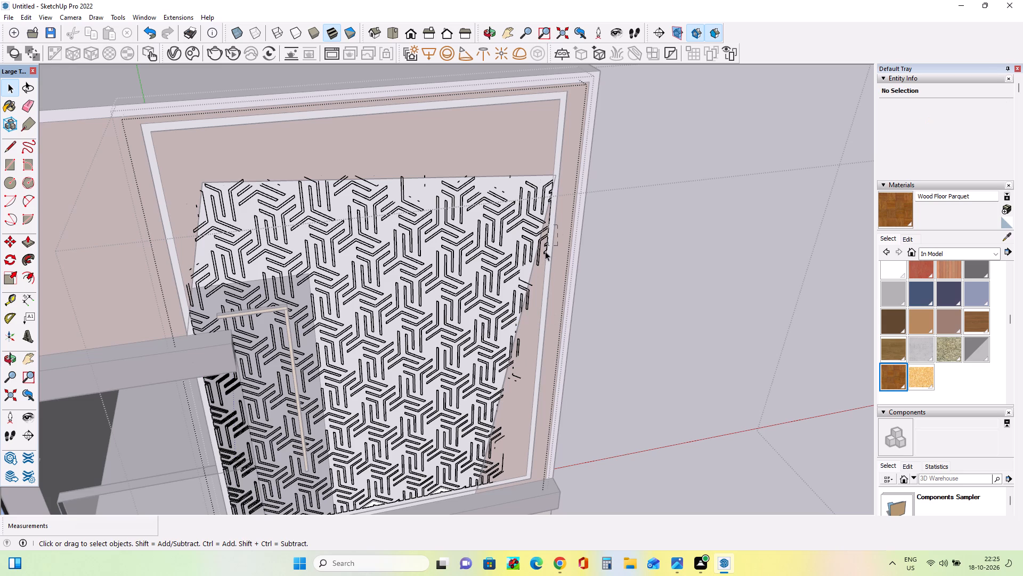
{"action": "left_click_drag", "start_coordinate": [545, 251], "coordinate": [543, 253]}
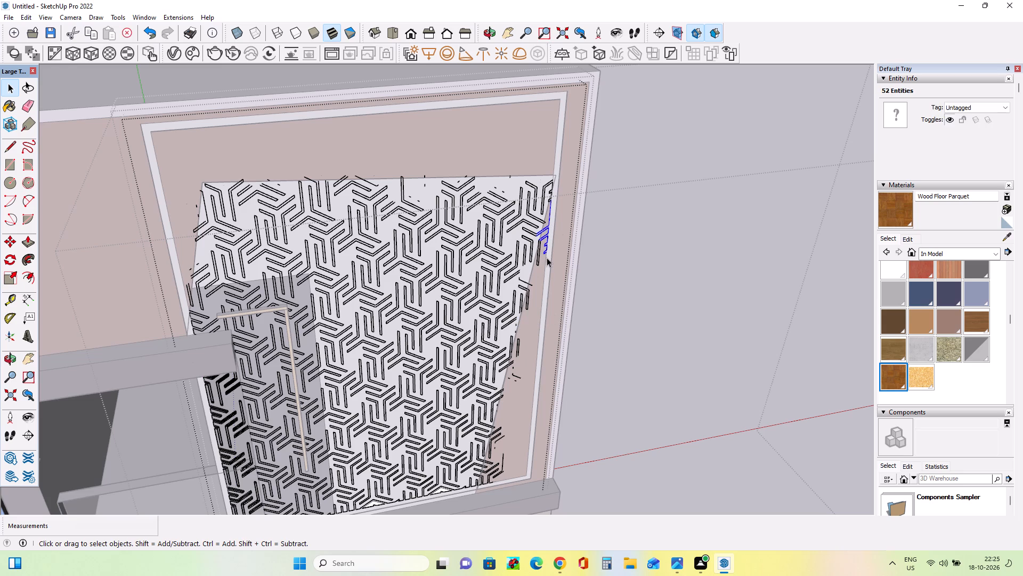
{"action": "key", "text": "Delete"}
{"action": "left_click_drag", "start_coordinate": [546, 256], "coordinate": [537, 260]}
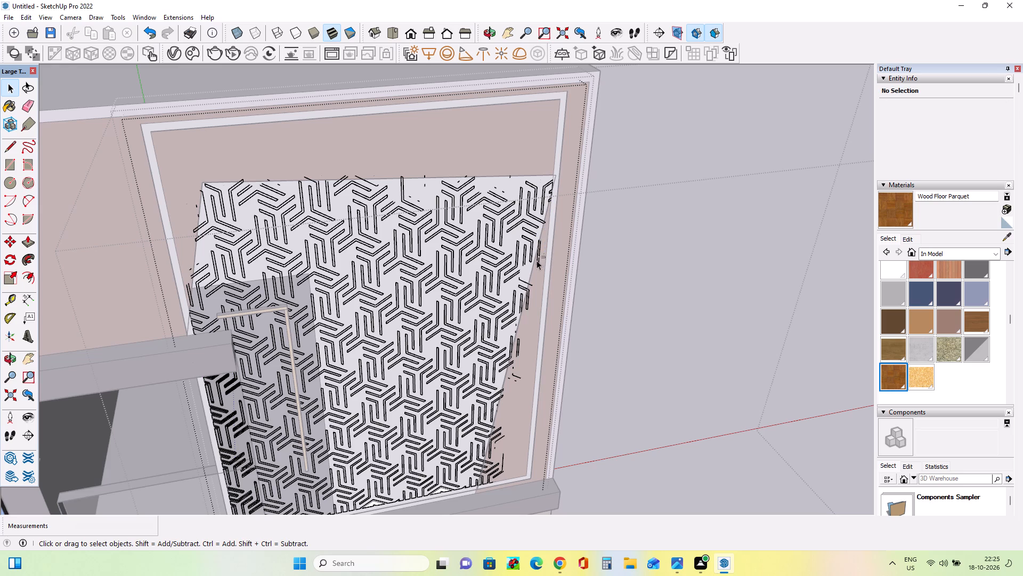
{"action": "left_click_drag", "start_coordinate": [537, 260], "coordinate": [537, 261]}
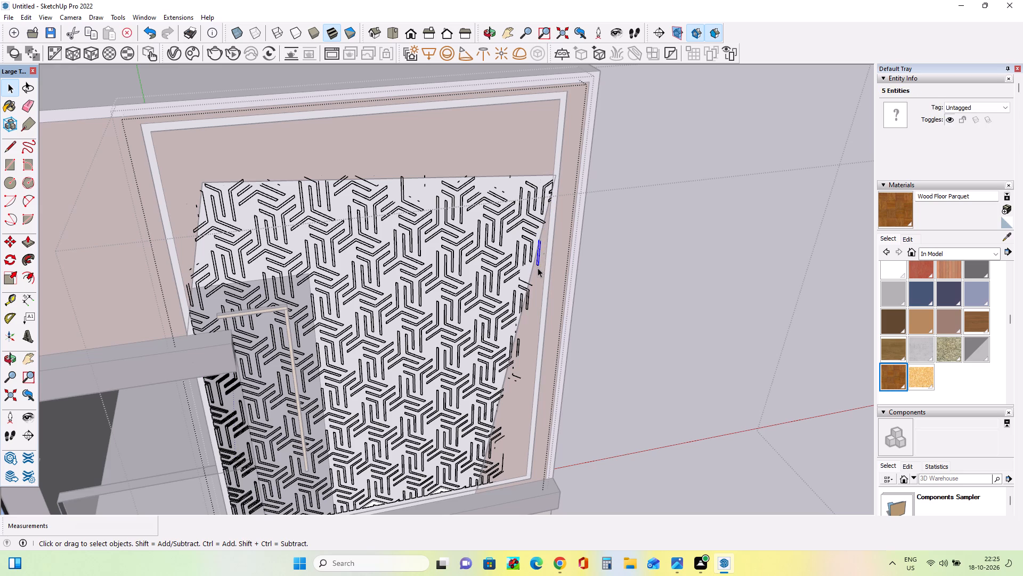
{"action": "key", "text": "Delete"}
Delete the small leftover pattern fragments just outside the middle of the white area's slanted right edge.
{"action": "left_click_drag", "start_coordinate": [538, 339], "coordinate": [519, 349]}
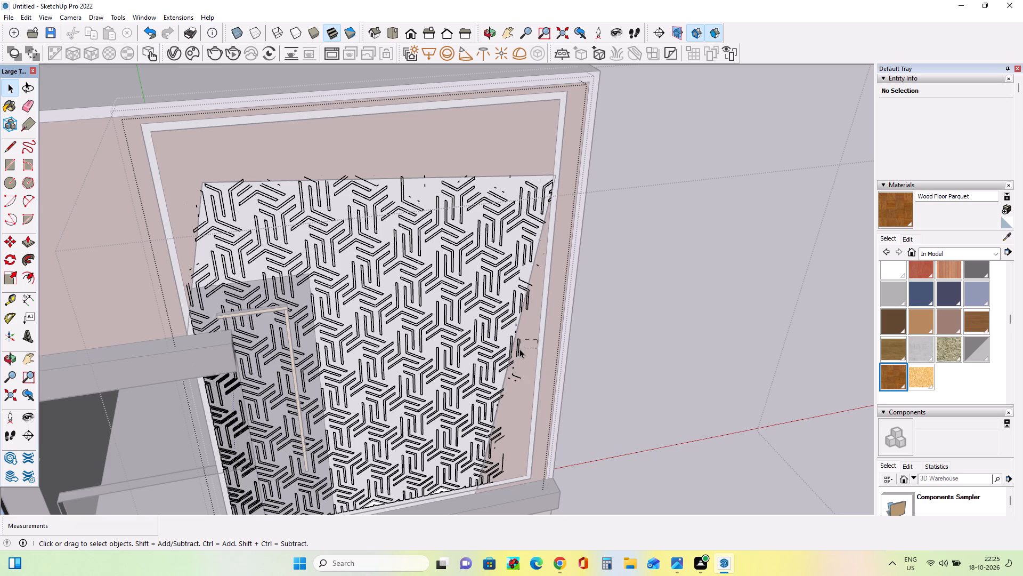
{"action": "left_click_drag", "start_coordinate": [519, 349], "coordinate": [514, 362]}
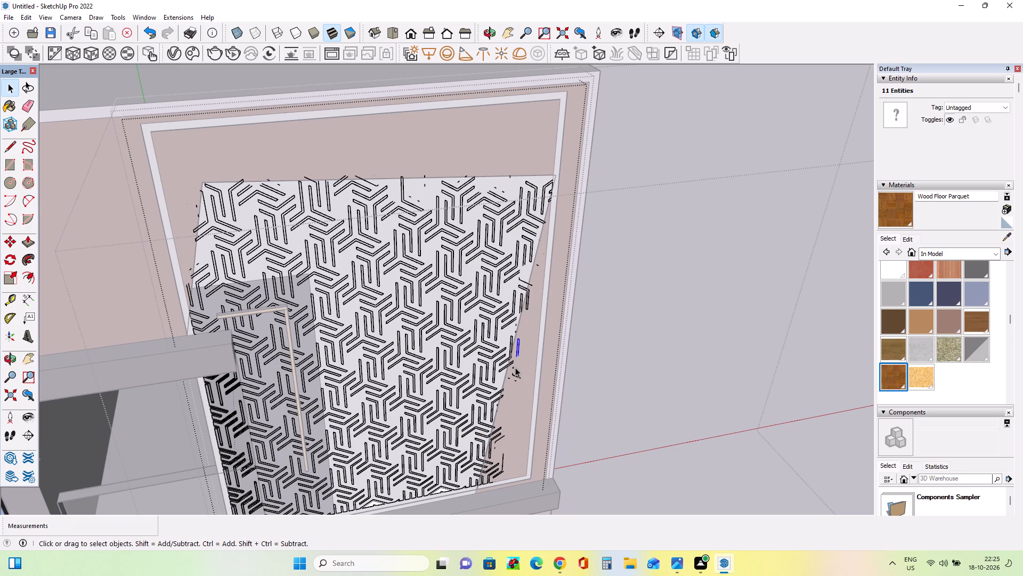
{"action": "key", "text": "Delete"}
{"action": "left_click_drag", "start_coordinate": [527, 364], "coordinate": [513, 371]}
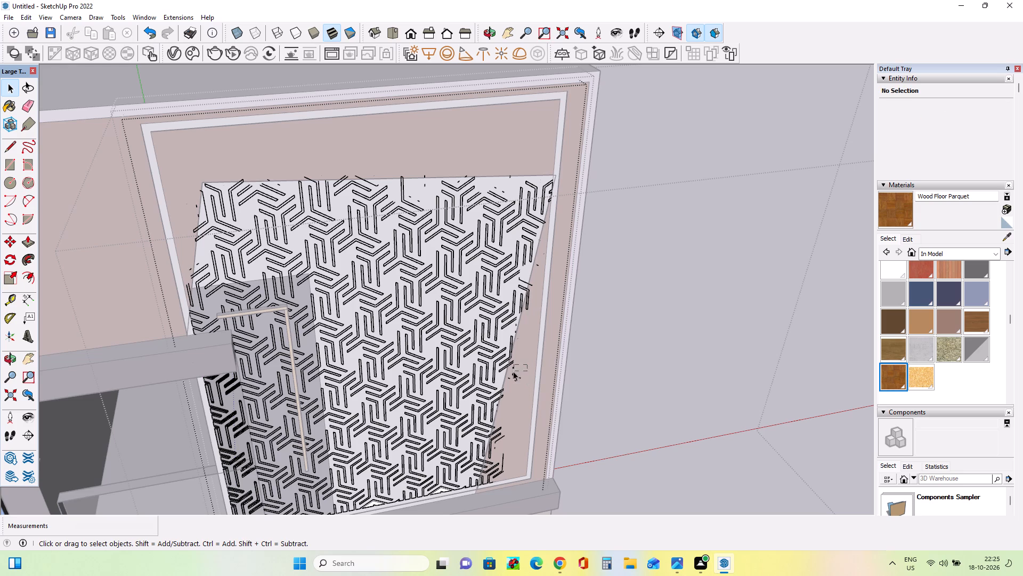
{"action": "left_click_drag", "start_coordinate": [513, 371], "coordinate": [511, 387]}
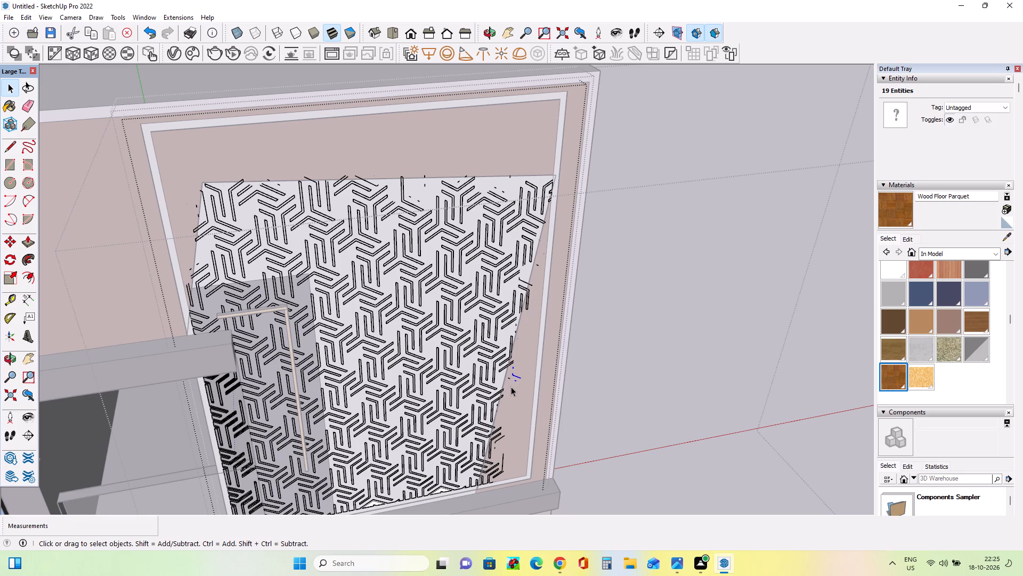
{"action": "key", "text": "Delete"}
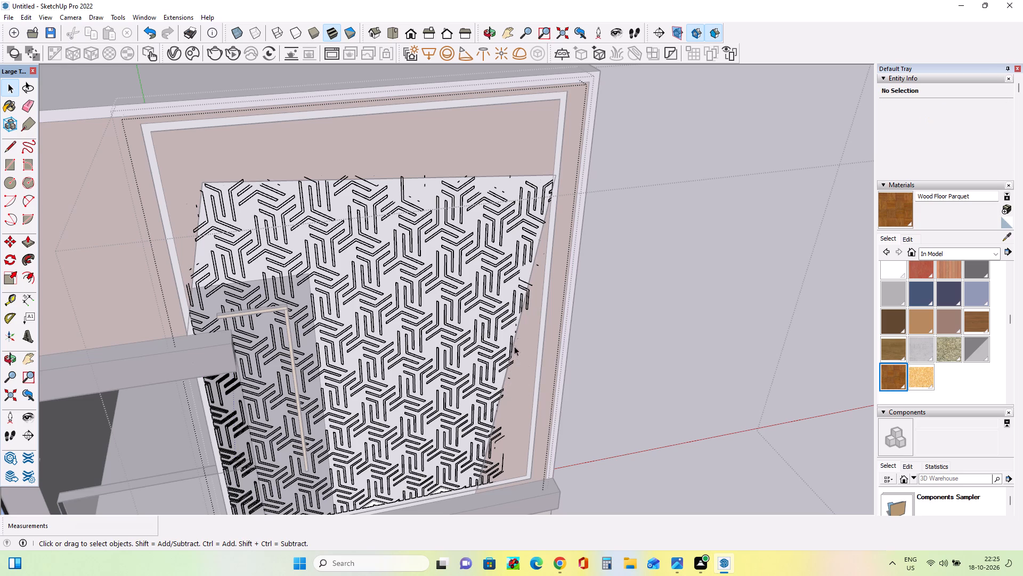
{"action": "left_click_drag", "start_coordinate": [514, 352], "coordinate": [517, 366]}
Delete the leftover pattern edges beyond the lower part of the white area's right edge, down to its lower right corner.
{"action": "left_click_drag", "start_coordinate": [516, 430], "coordinate": [489, 472]}
{"action": "left_click_drag", "start_coordinate": [489, 472], "coordinate": [497, 474]}
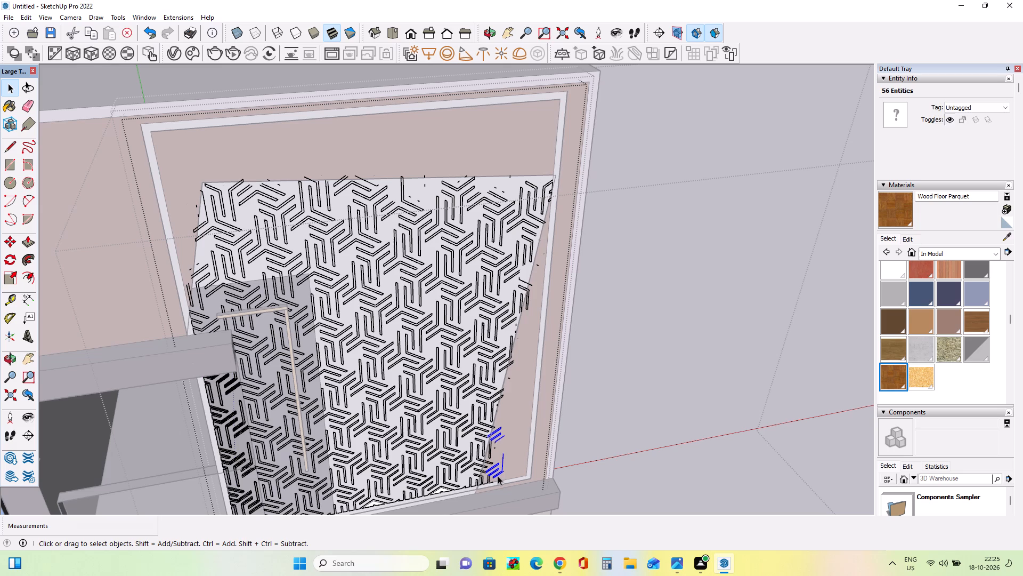
{"action": "key", "text": "Delete"}
{"action": "left_click_drag", "start_coordinate": [501, 442], "coordinate": [496, 459]}
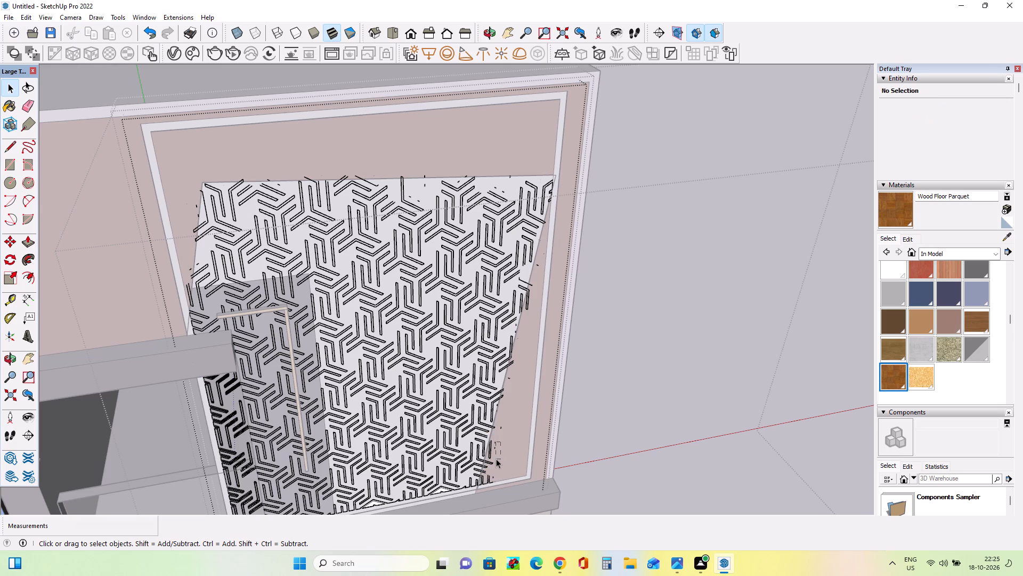
{"action": "left_click_drag", "start_coordinate": [496, 459], "coordinate": [492, 467]}
{"action": "left_click_drag", "start_coordinate": [492, 467], "coordinate": [491, 468]}
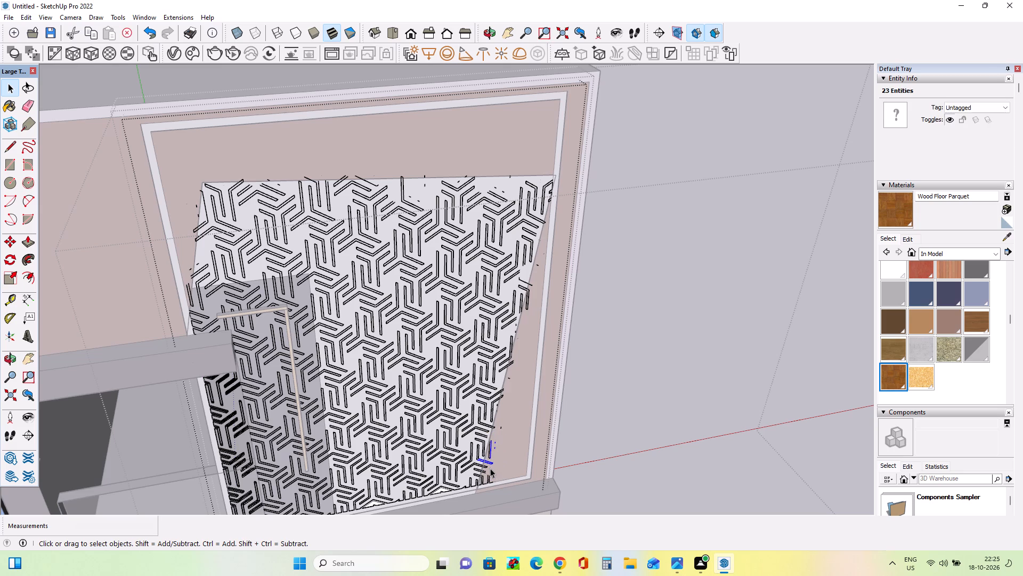
{"action": "key", "text": "Delete"}
{"action": "left_click_drag", "start_coordinate": [497, 467], "coordinate": [487, 485]}
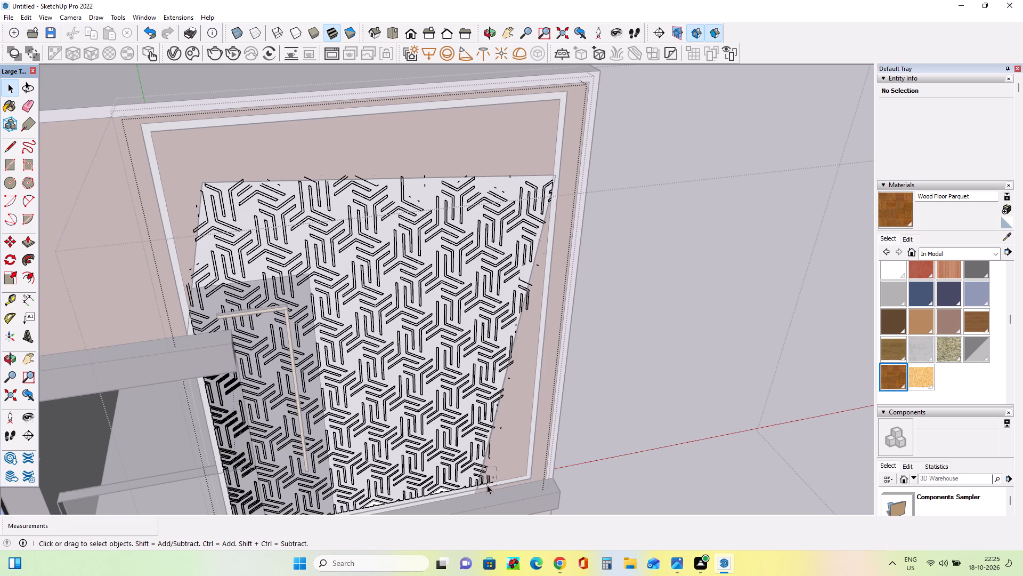
{"action": "left_click_drag", "start_coordinate": [487, 485], "coordinate": [482, 491]}
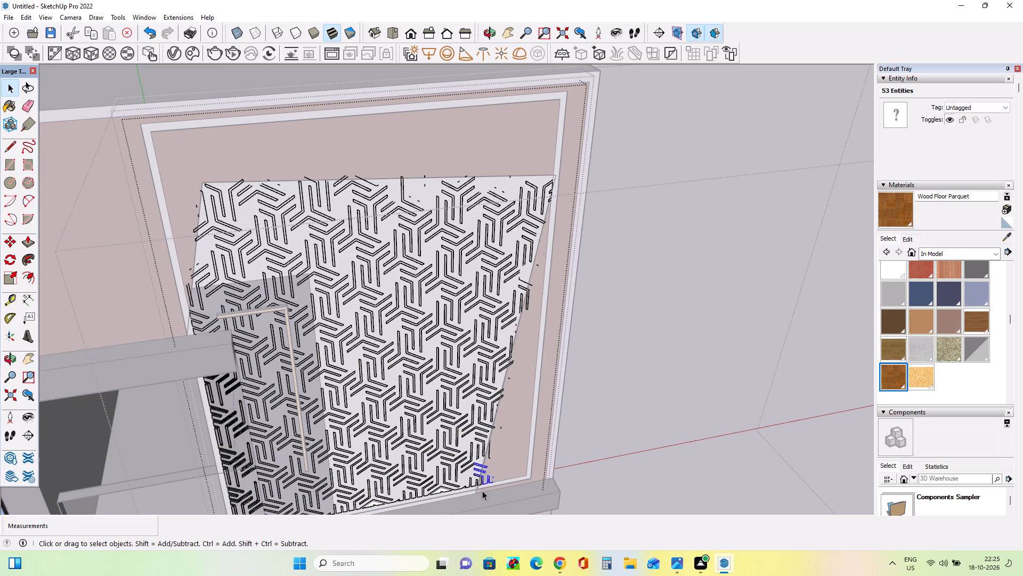
{"action": "key", "text": "Delete"}
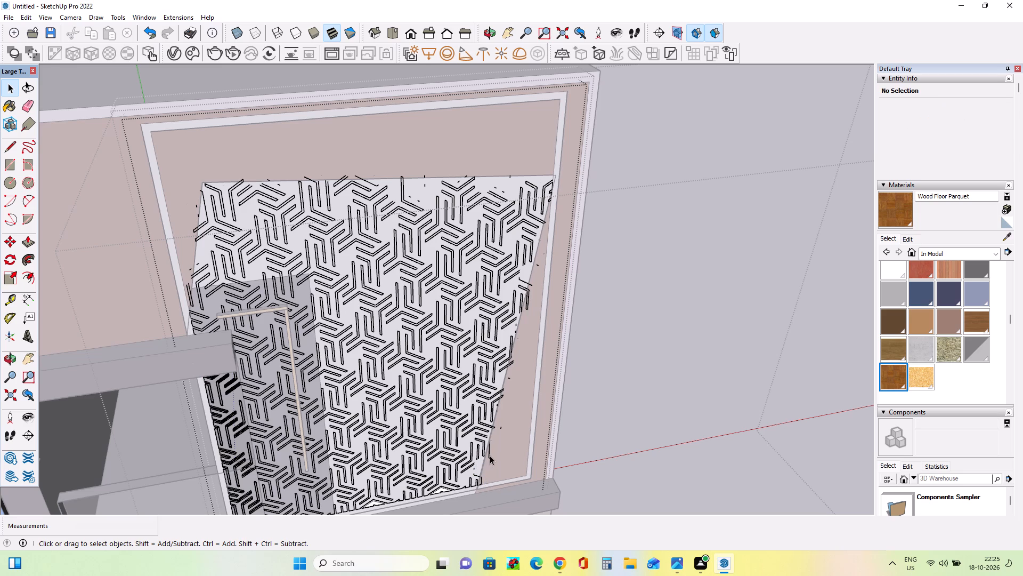
{"action": "left_click", "coordinate": [490, 455]}
{"action": "key", "text": "Delete"}
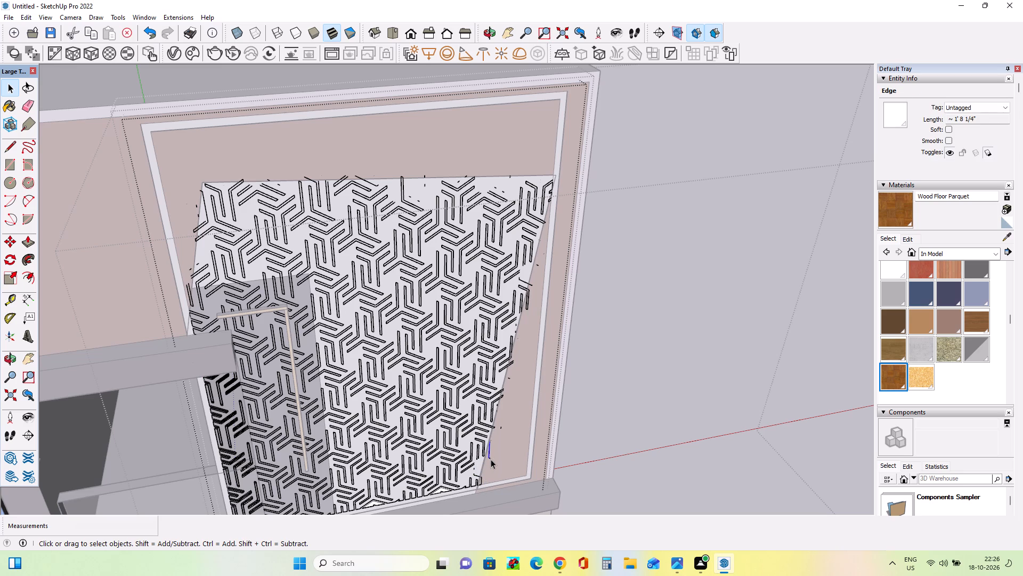
{"action": "left_click_drag", "start_coordinate": [506, 419], "coordinate": [499, 440]}
{"action": "key", "text": "Delete"}
Delete the last stray pattern edges outside the white area's slanted right edge and at its lower right corner, and close the panel for editing.
{"action": "scroll", "coordinate": [536, 429], "scroll_direction": "up", "scroll_amount": 1}
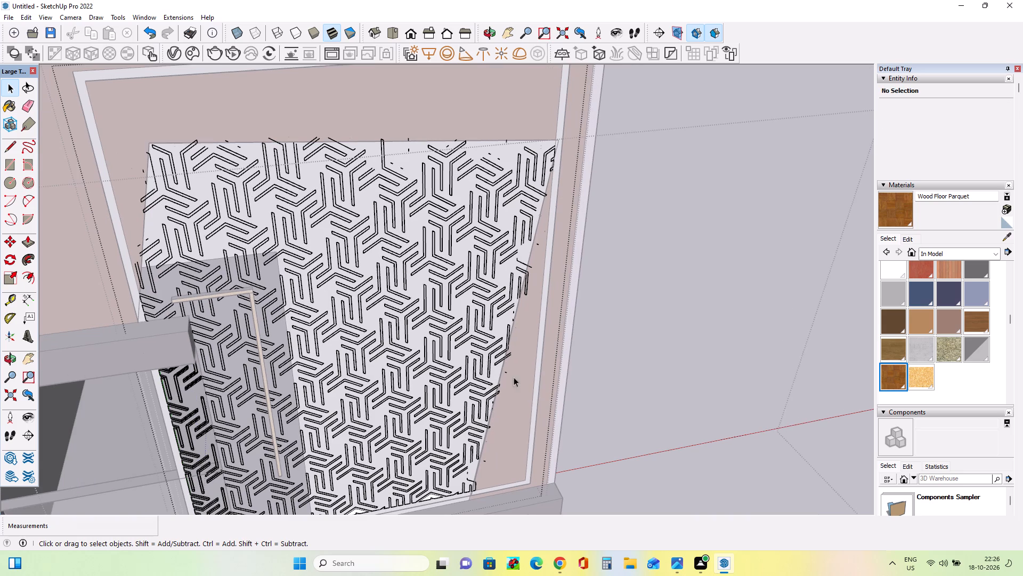
{"action": "left_click_drag", "start_coordinate": [520, 354], "coordinate": [506, 385]}
{"action": "left_click_drag", "start_coordinate": [506, 385], "coordinate": [506, 385]}
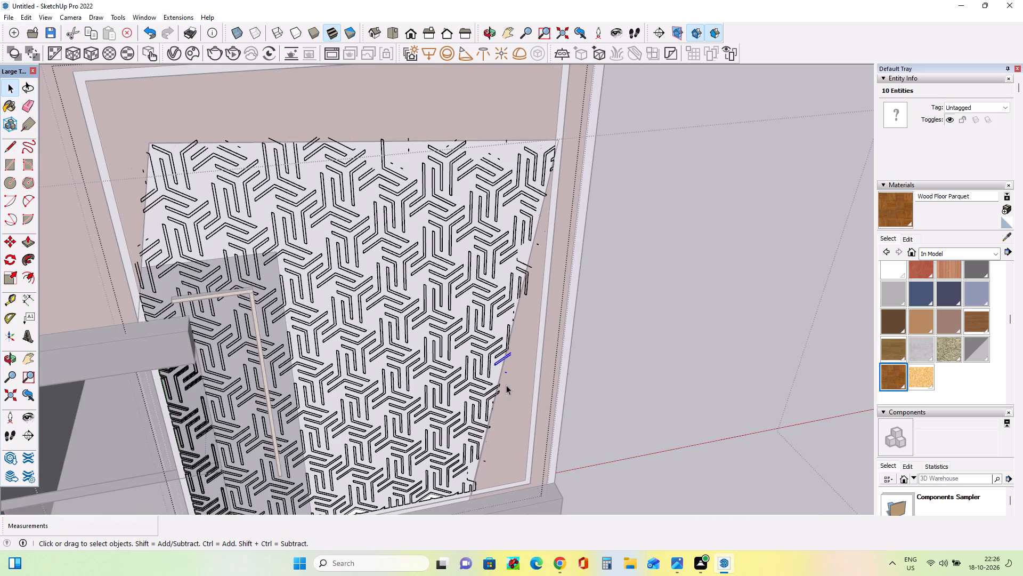
{"action": "key", "text": "Delete"}
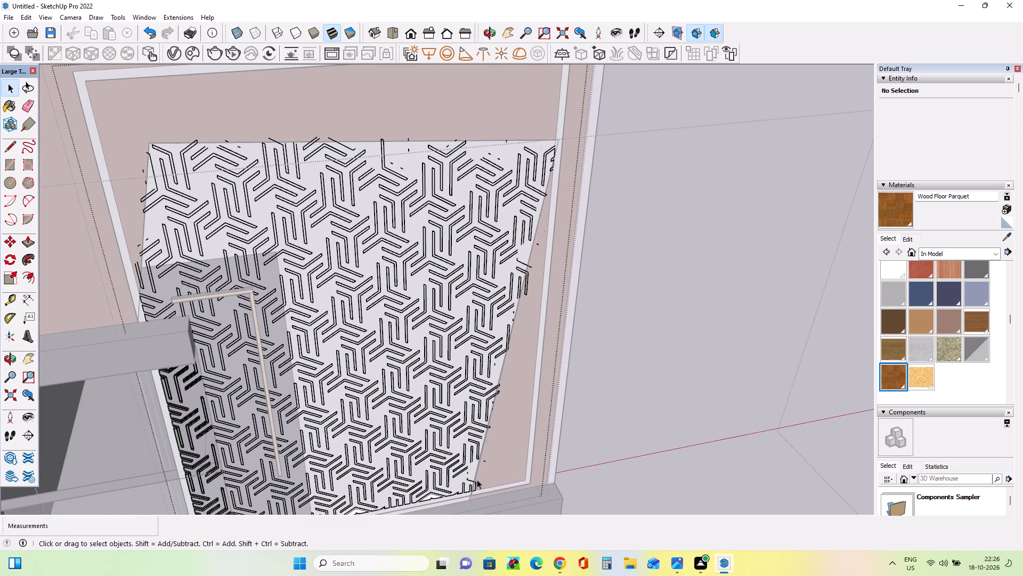
{"action": "left_click_drag", "start_coordinate": [479, 475], "coordinate": [475, 493]}
{"action": "key", "text": "Delete"}
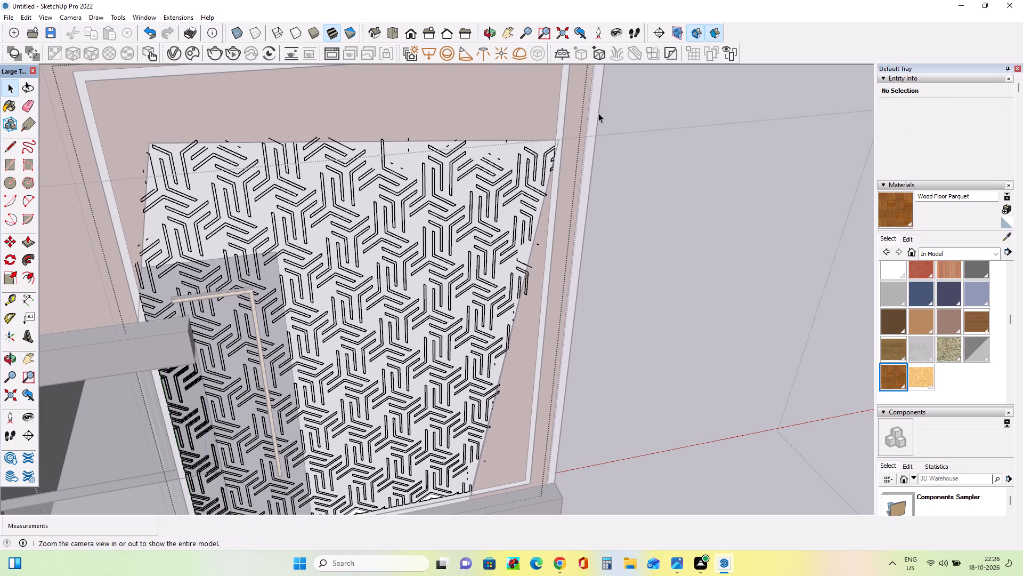
{"action": "scroll", "coordinate": [488, 267], "scroll_direction": "down", "scroll_amount": 3}
{"action": "scroll", "coordinate": [427, 273], "scroll_direction": "down", "scroll_amount": 2}
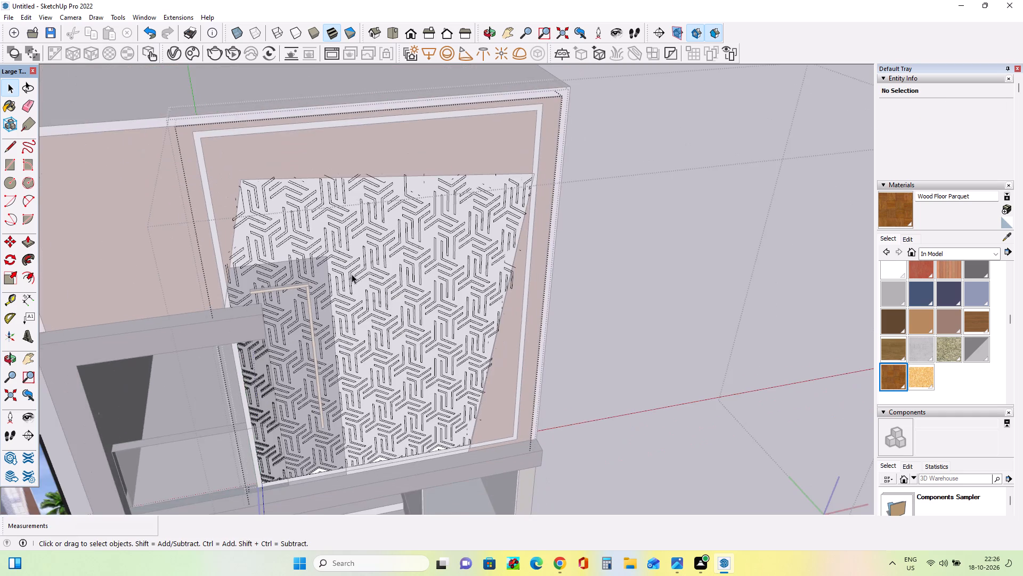
{"action": "scroll", "coordinate": [351, 274], "scroll_direction": "down", "scroll_amount": 3}
{"action": "left_click", "coordinate": [10, 87]}
{"action": "double_click", "coordinate": [53, 115]}
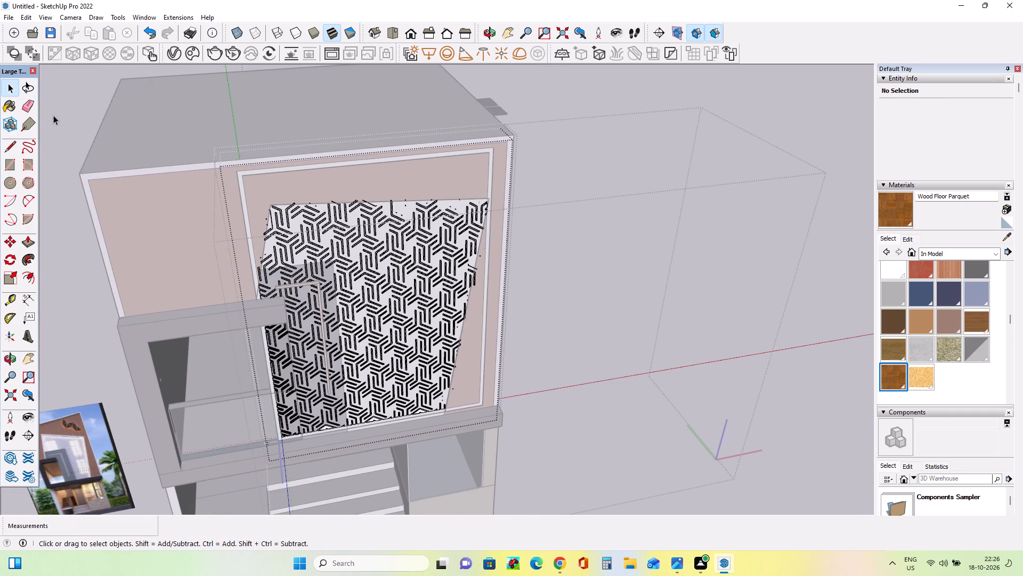
{"action": "double_click", "coordinate": [56, 119]}
Open the screen panel component for editing and delete the white rectangular frame around the pattern.
{"action": "middle_click_drag", "start_coordinate": [179, 159], "coordinate": [152, 142]}
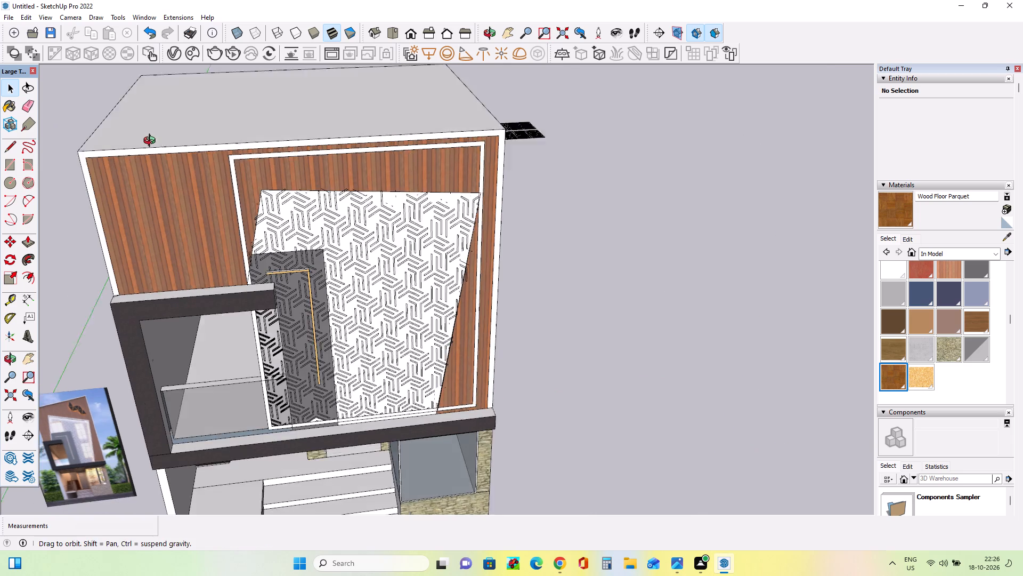
{"action": "middle_click_drag", "start_coordinate": [152, 142], "coordinate": [146, 125]}
{"action": "left_click", "coordinate": [583, 107]}
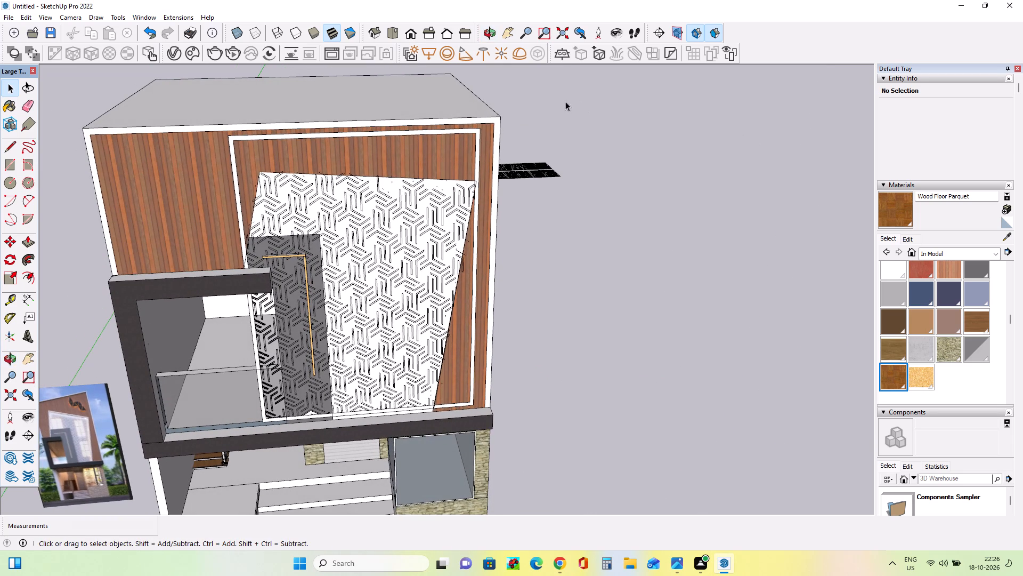
{"action": "left_click", "coordinate": [583, 117]}
{"action": "left_click", "coordinate": [580, 117]}
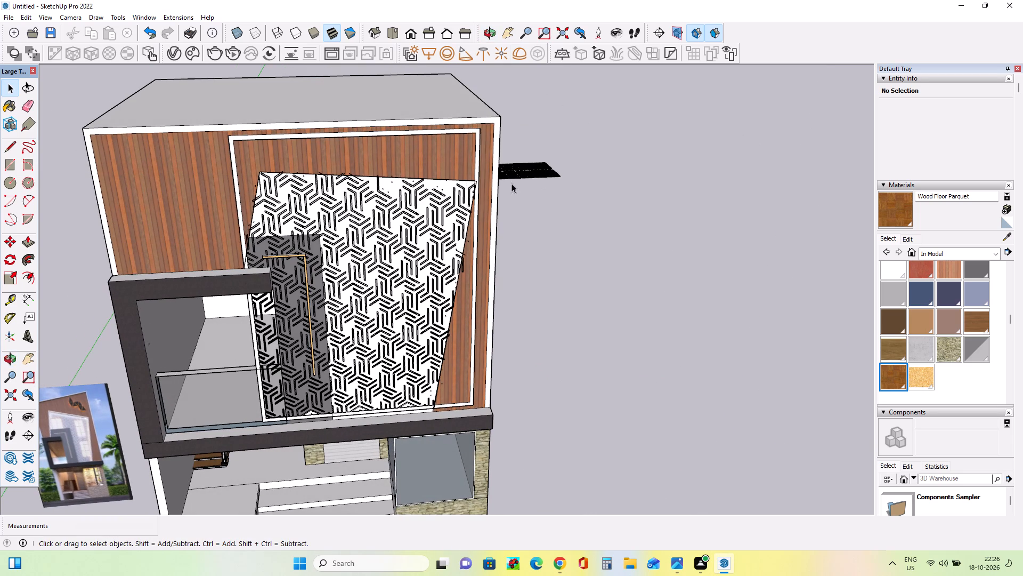
{"action": "left_click", "coordinate": [446, 190]}
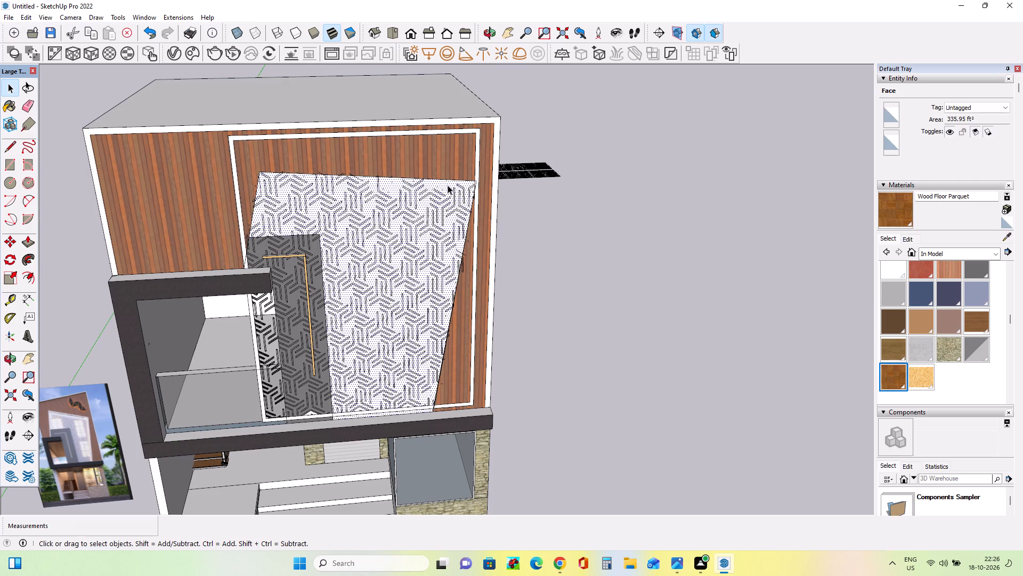
{"action": "left_click", "coordinate": [448, 185]}
{"action": "right_click", "coordinate": [448, 185]}
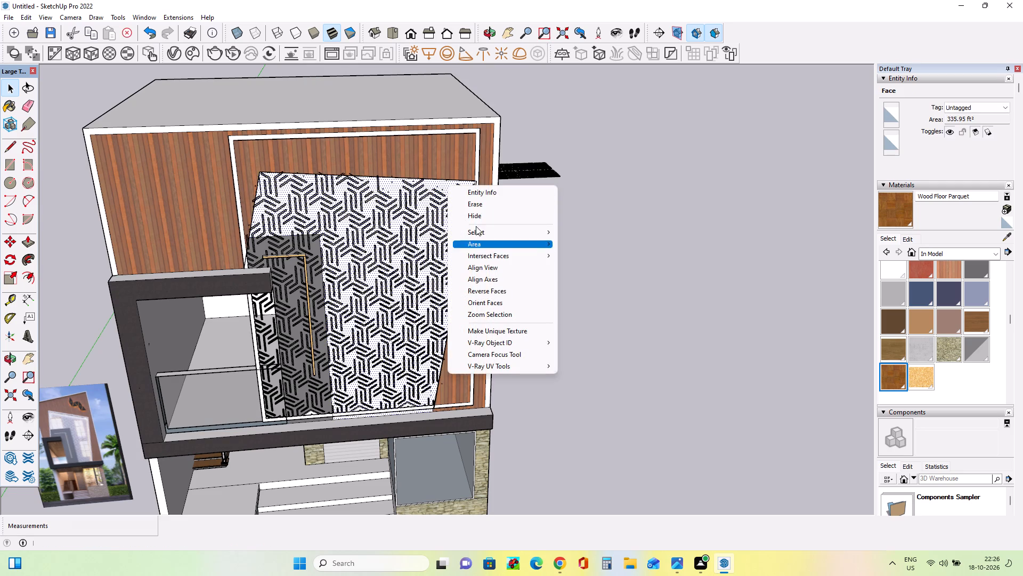
{"action": "double_click", "coordinate": [423, 197]}
{"action": "left_click", "coordinate": [422, 198]}
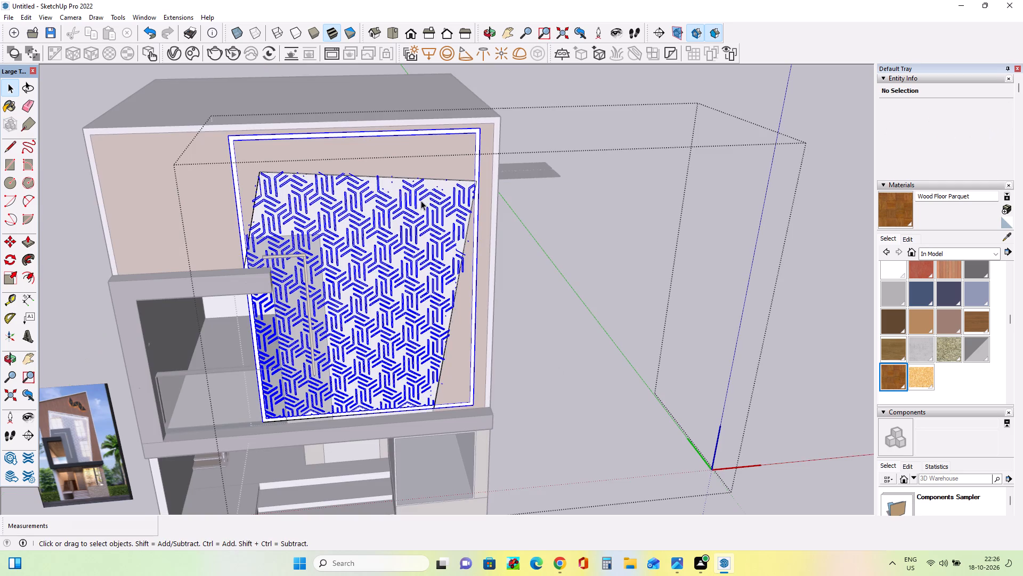
{"action": "left_click", "coordinate": [440, 186]}
{"action": "left_click", "coordinate": [449, 182]}
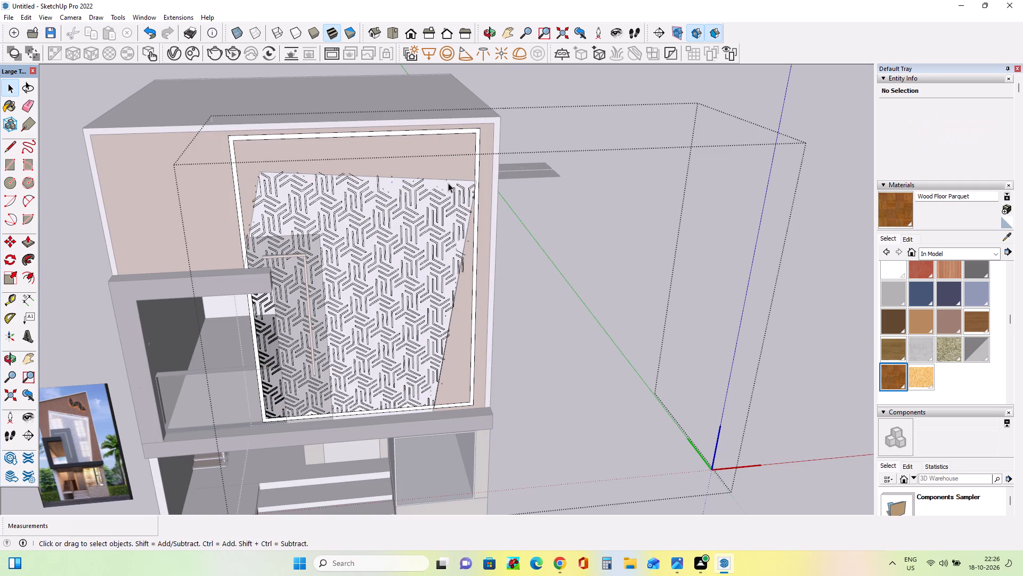
{"action": "right_click", "coordinate": [478, 170]}
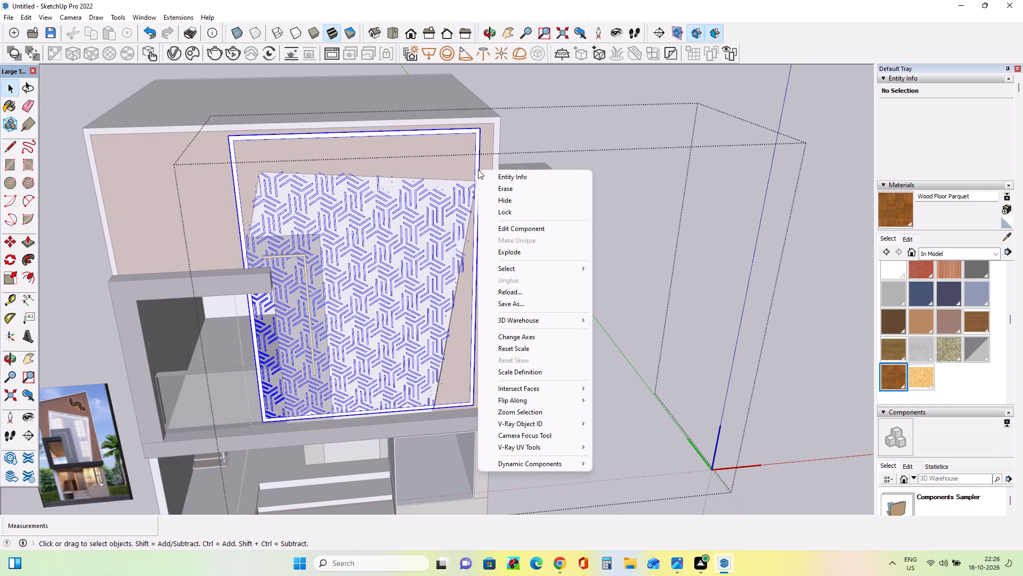
{"action": "left_click", "coordinate": [526, 233]}
{"action": "right_click", "coordinate": [477, 179]}
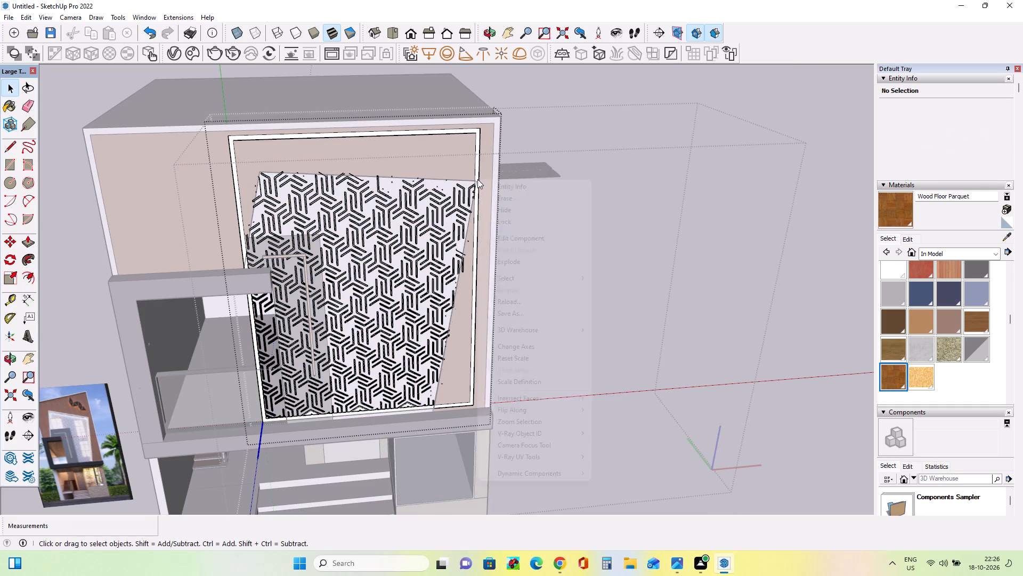
{"action": "left_click", "coordinate": [477, 172]}
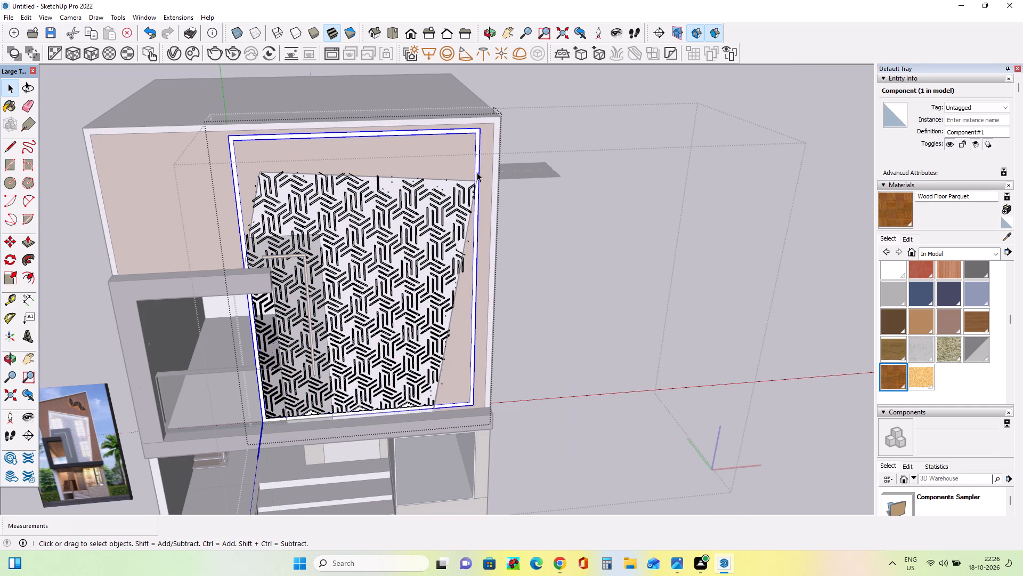
{"action": "key", "text": "Delete"}
Leave the panel component and delete the white face behind the pattern in the slanted facade opening.
{"action": "scroll", "coordinate": [454, 190], "scroll_direction": "up", "scroll_amount": 2}
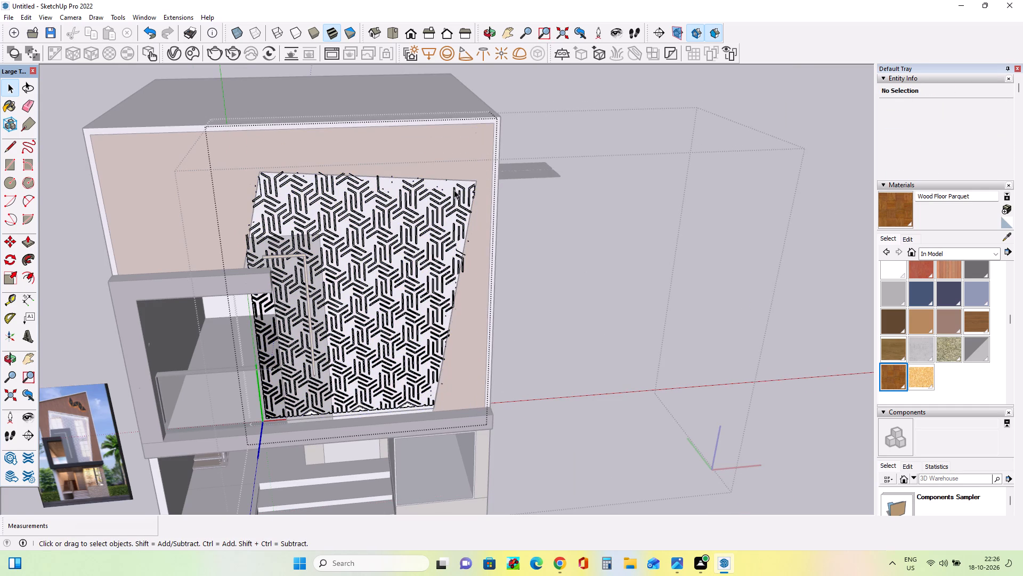
{"action": "scroll", "coordinate": [454, 190], "scroll_direction": "up", "scroll_amount": 11}
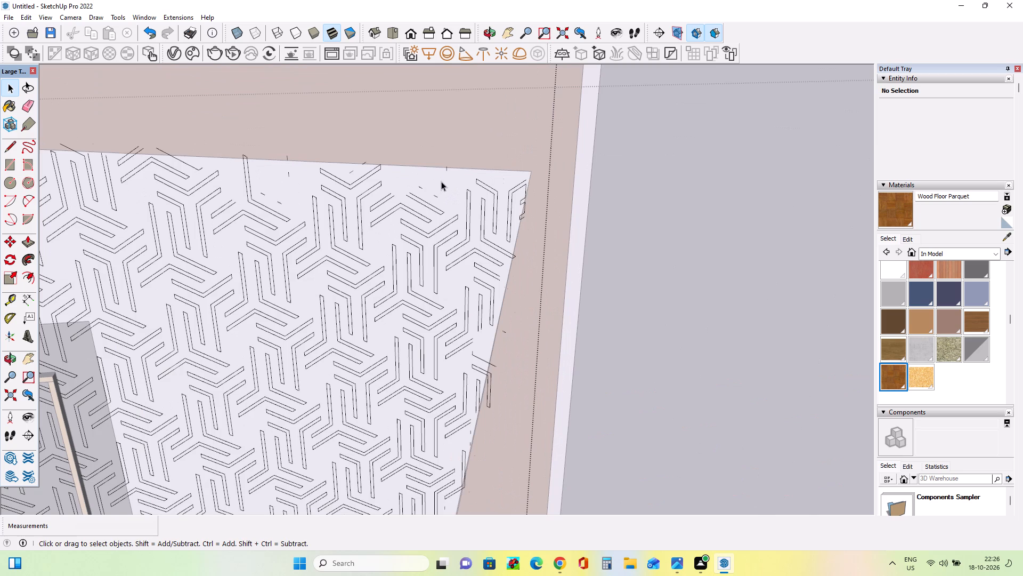
{"action": "left_click", "coordinate": [448, 180]}
{"action": "double_click", "coordinate": [602, 164]}
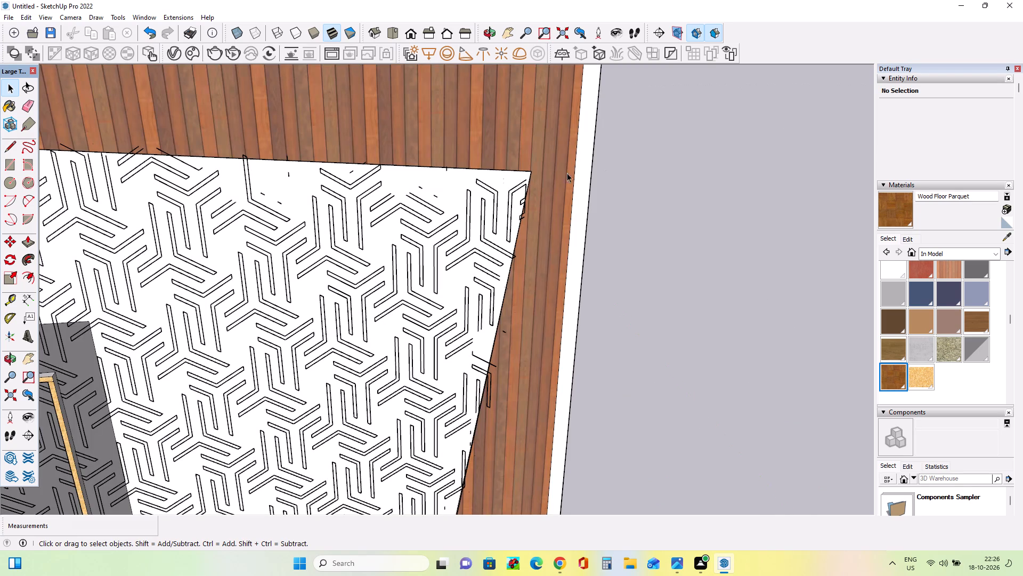
{"action": "left_click", "coordinate": [451, 190]}
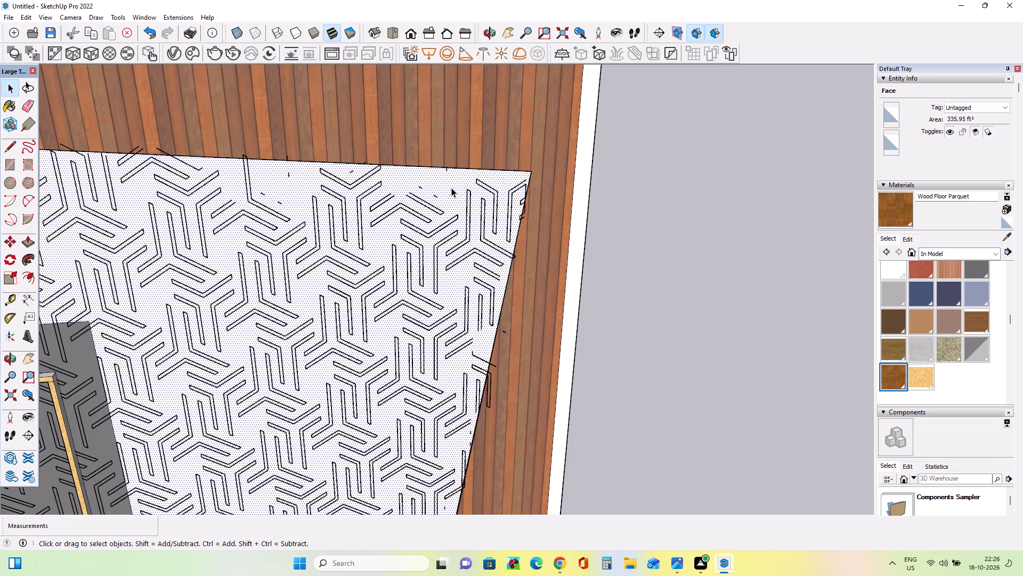
{"action": "key", "text": "Delete"}
Examine the pattern over the slanted facade opening from the front and from slightly different angles.
{"action": "scroll", "coordinate": [451, 188], "scroll_direction": "down", "scroll_amount": 11}
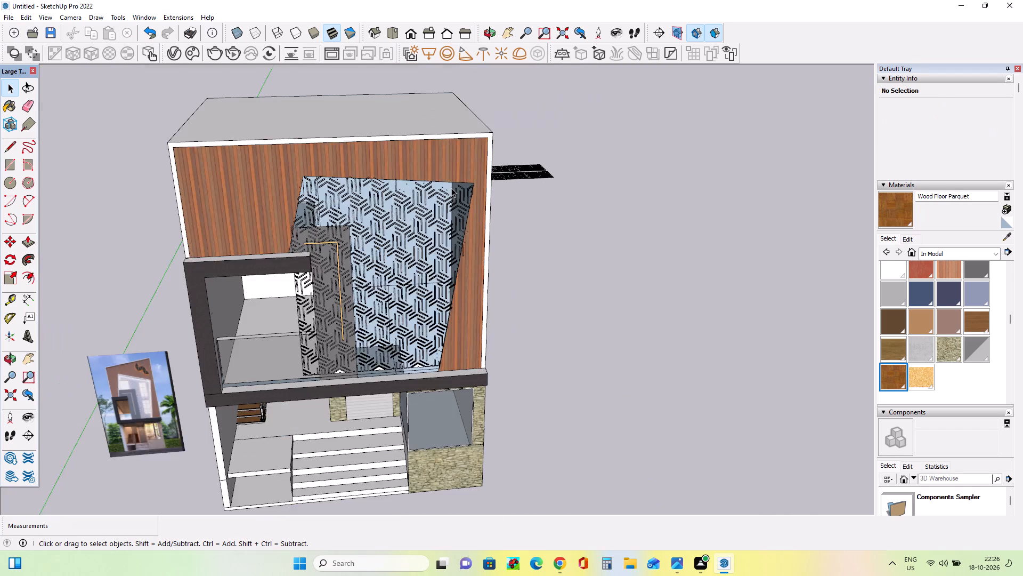
{"action": "scroll", "coordinate": [451, 188], "scroll_direction": "down", "scroll_amount": 3}
{"action": "middle_click_drag", "start_coordinate": [452, 209], "coordinate": [461, 142]}
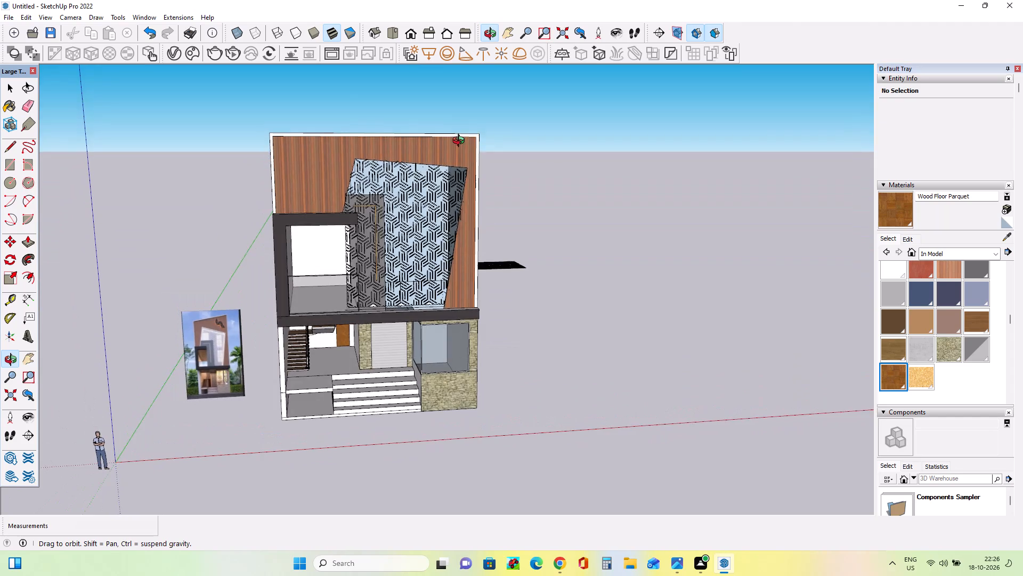
{"action": "middle_click_drag", "start_coordinate": [461, 142], "coordinate": [442, 155]}
{"action": "scroll", "coordinate": [400, 157], "scroll_direction": "up", "scroll_amount": 4}
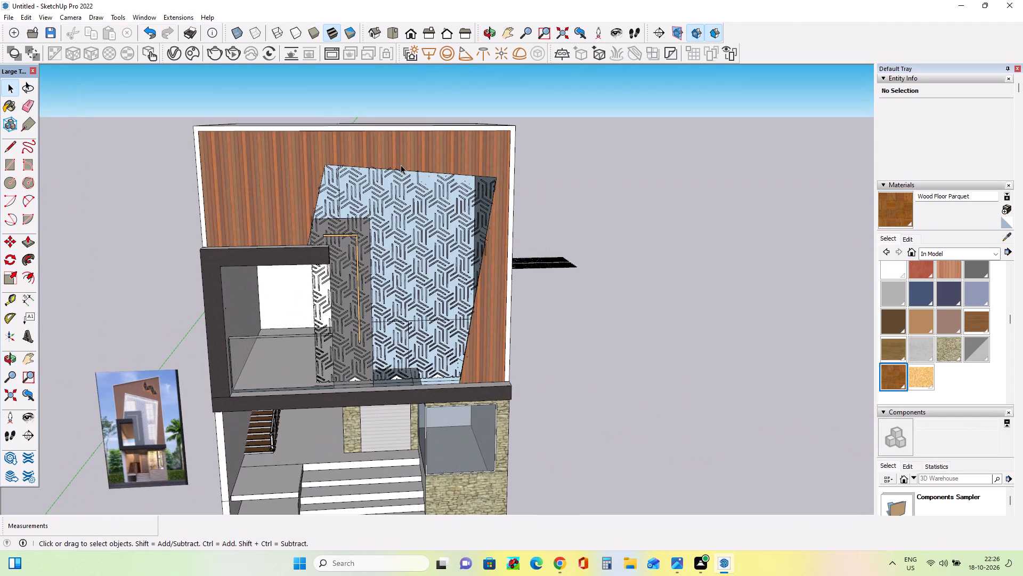
{"action": "middle_click_drag", "start_coordinate": [401, 165], "coordinate": [440, 168]}
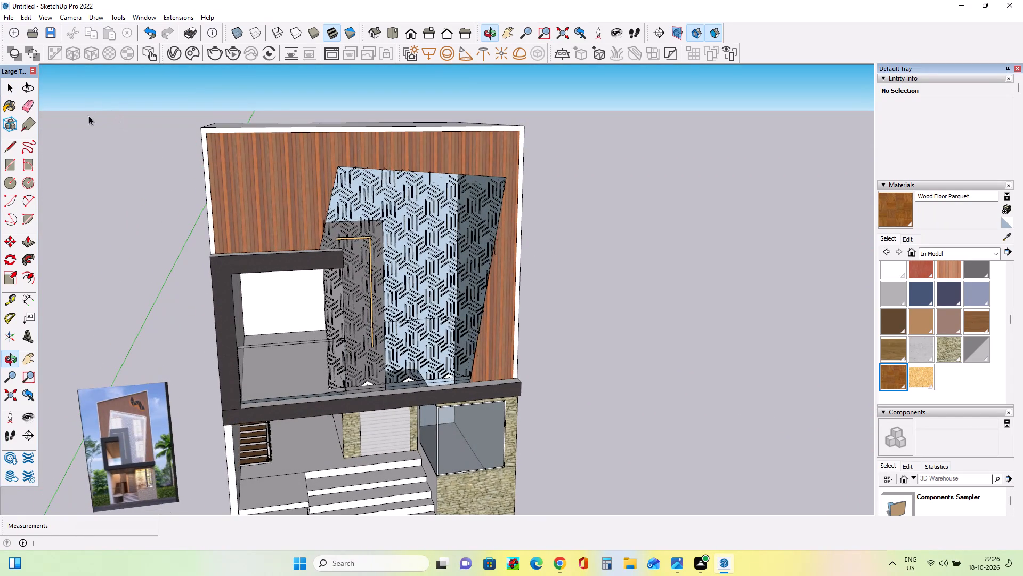
{"action": "left_click", "coordinate": [88, 116]}
{"action": "scroll", "coordinate": [339, 131], "scroll_direction": "up", "scroll_amount": 1}
{"action": "scroll", "coordinate": [359, 250], "scroll_direction": "up", "scroll_amount": 3}
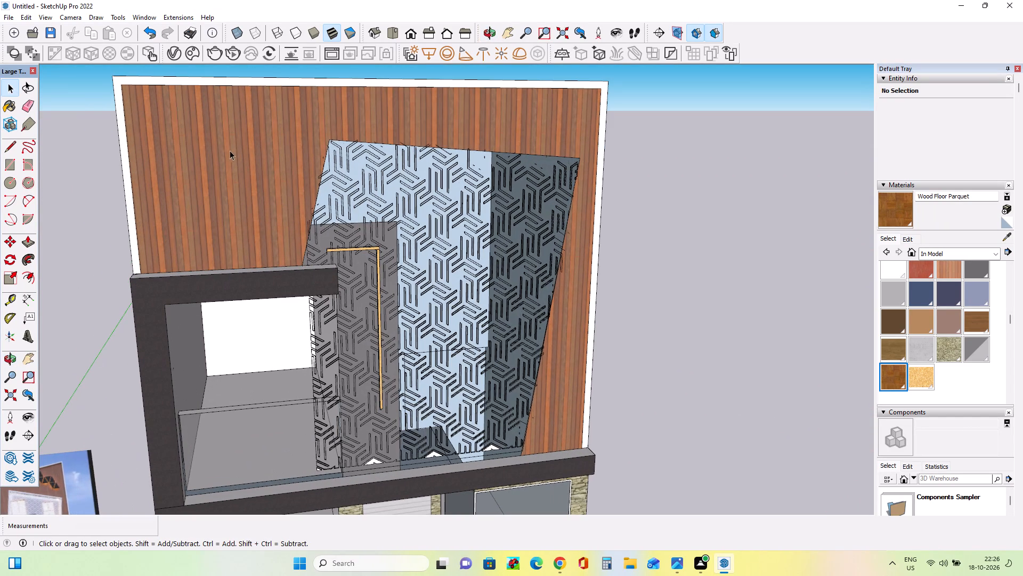
{"action": "left_click", "coordinate": [218, 140]}
{"action": "scroll", "coordinate": [197, 120], "scroll_direction": "down", "scroll_amount": 6}
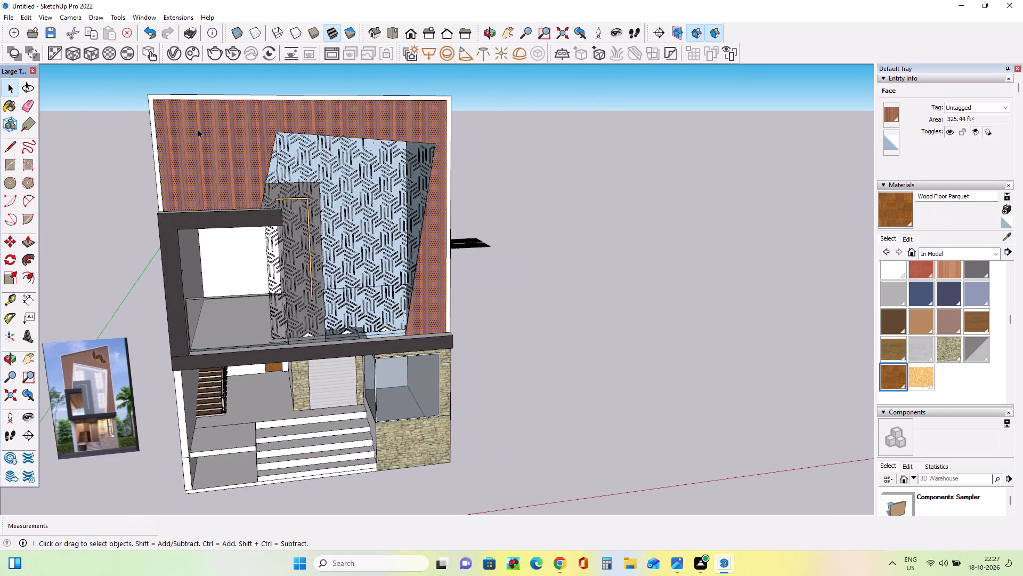
Open the screen panel component and its nested pattern group for editing, and delete the pattern strip over the balcony opening.
{"action": "scroll", "coordinate": [257, 202], "scroll_direction": "up", "scroll_amount": 6}
{"action": "right_click", "coordinate": [391, 196]}
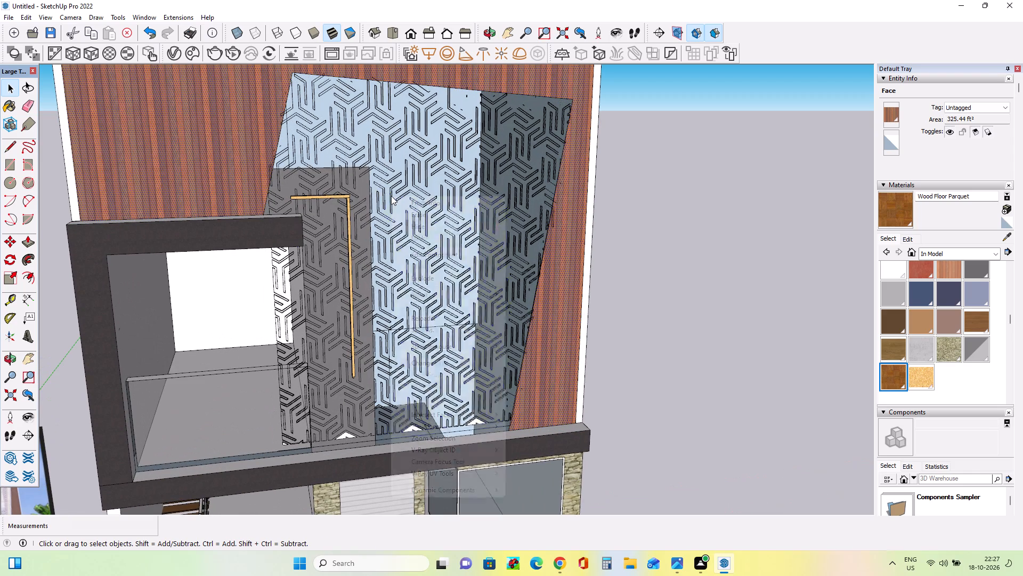
{"action": "left_click", "coordinate": [433, 260]}
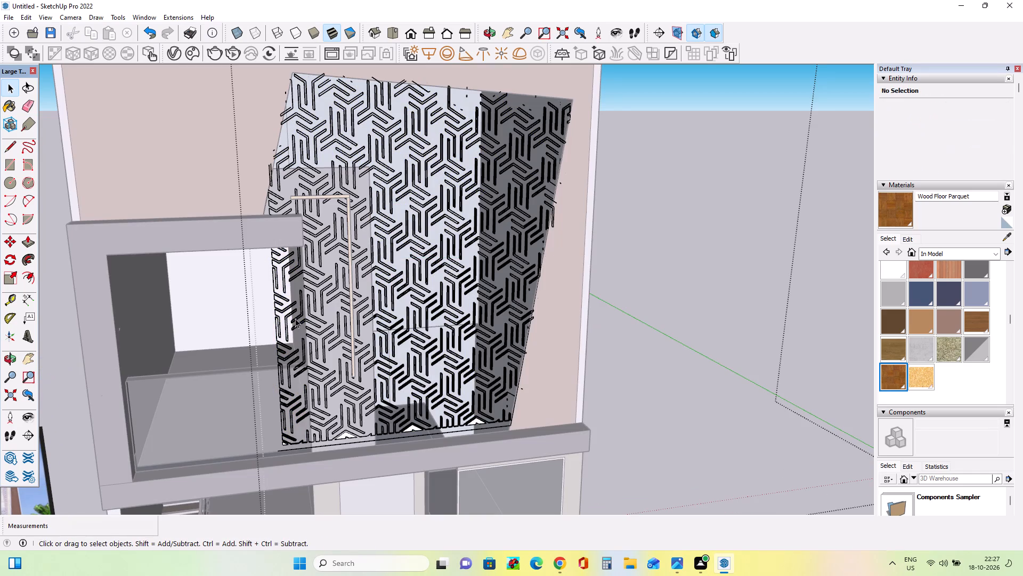
{"action": "left_click_drag", "start_coordinate": [299, 252], "coordinate": [278, 334]}
{"action": "left_click_drag", "start_coordinate": [278, 334], "coordinate": [275, 444]}
{"action": "right_click", "coordinate": [302, 342]}
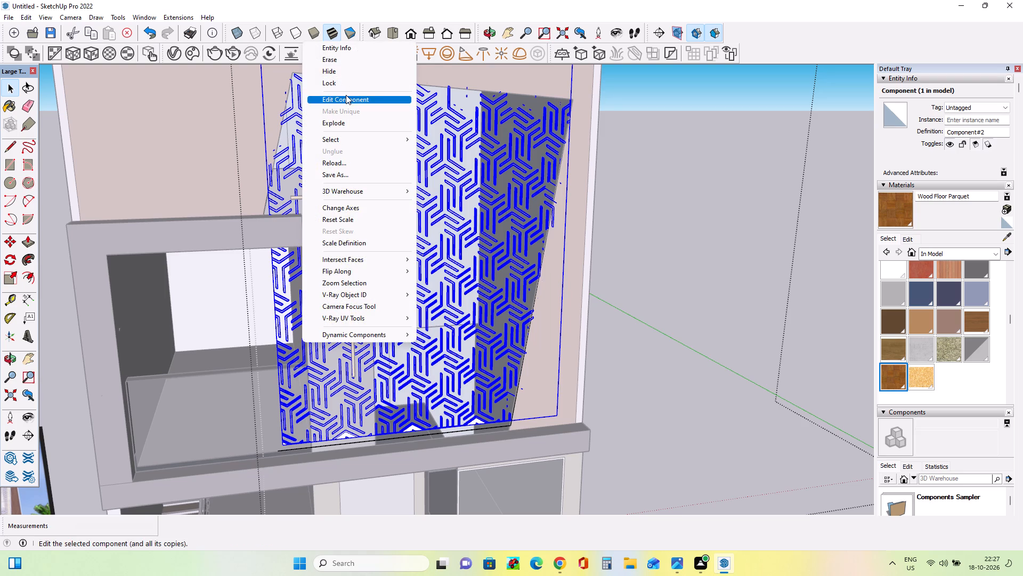
{"action": "left_click", "coordinate": [346, 95]}
{"action": "left_click_drag", "start_coordinate": [293, 257], "coordinate": [270, 446]}
{"action": "right_click", "coordinate": [343, 233]}
{"action": "right_click", "coordinate": [343, 233]}
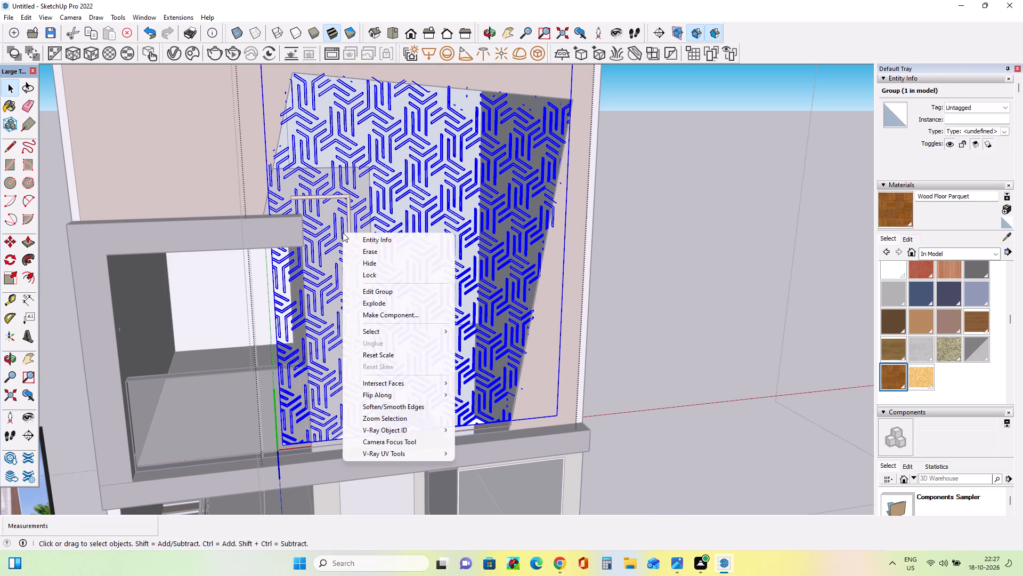
{"action": "left_click", "coordinate": [377, 291]}
{"action": "left_click_drag", "start_coordinate": [294, 254], "coordinate": [278, 325]}
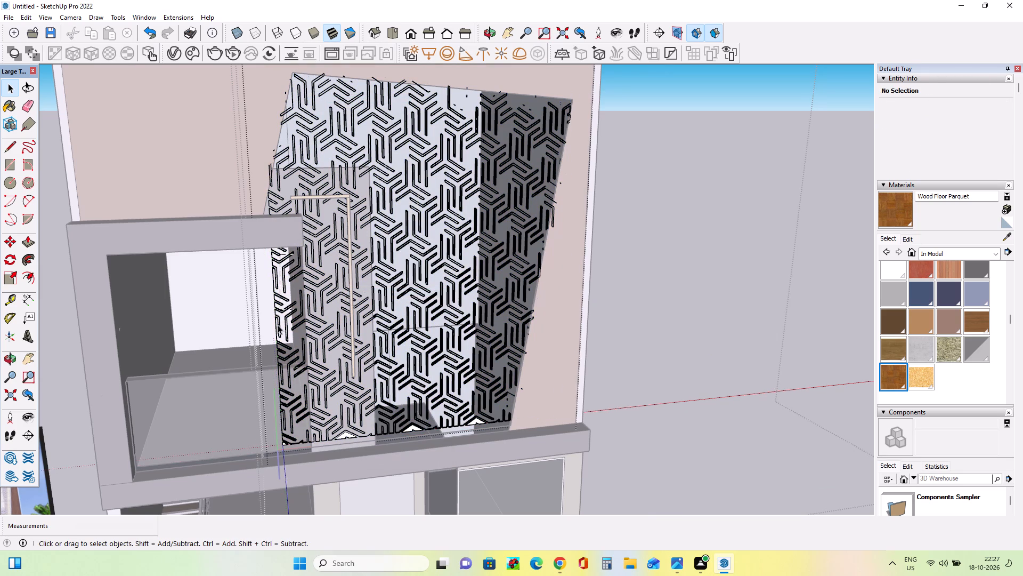
{"action": "left_click_drag", "start_coordinate": [278, 325], "coordinate": [273, 449]}
{"action": "key", "text": "Delete"}
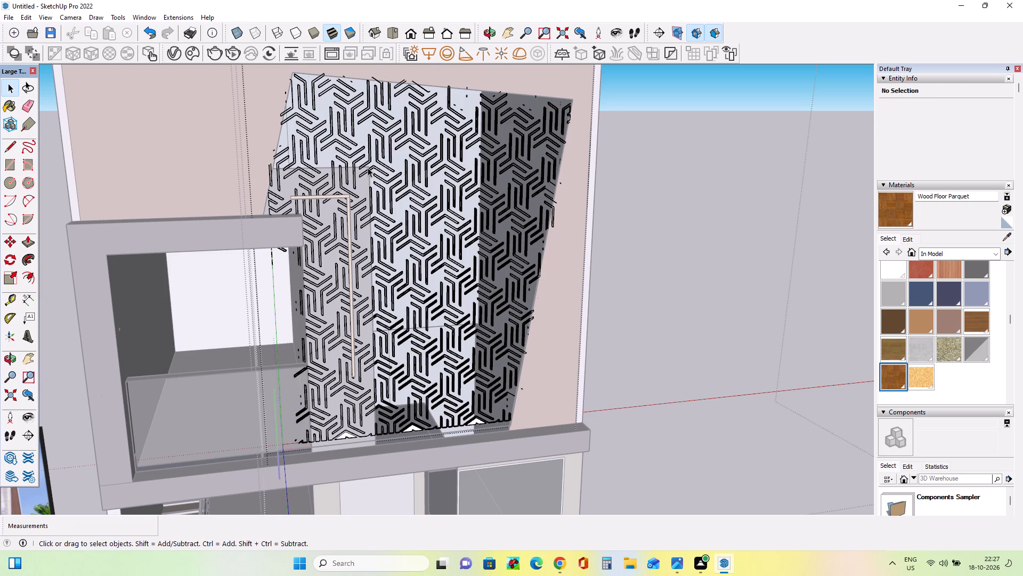
Delete the pattern covering the grey wall with the L-shaped light strip, including the leftover pieces along its left side.
{"action": "left_click_drag", "start_coordinate": [368, 167], "coordinate": [307, 440]}
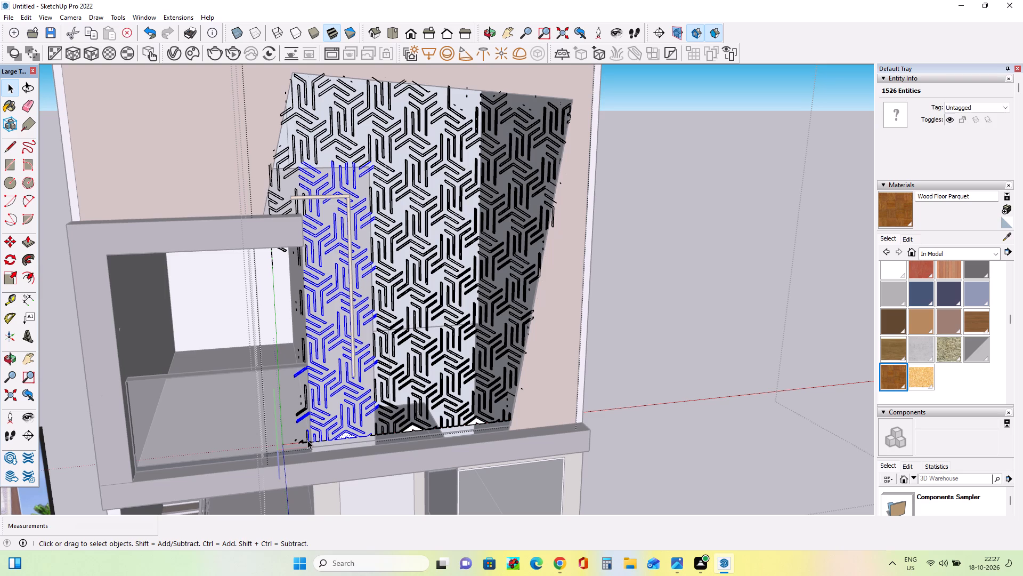
{"action": "key", "text": "Delete"}
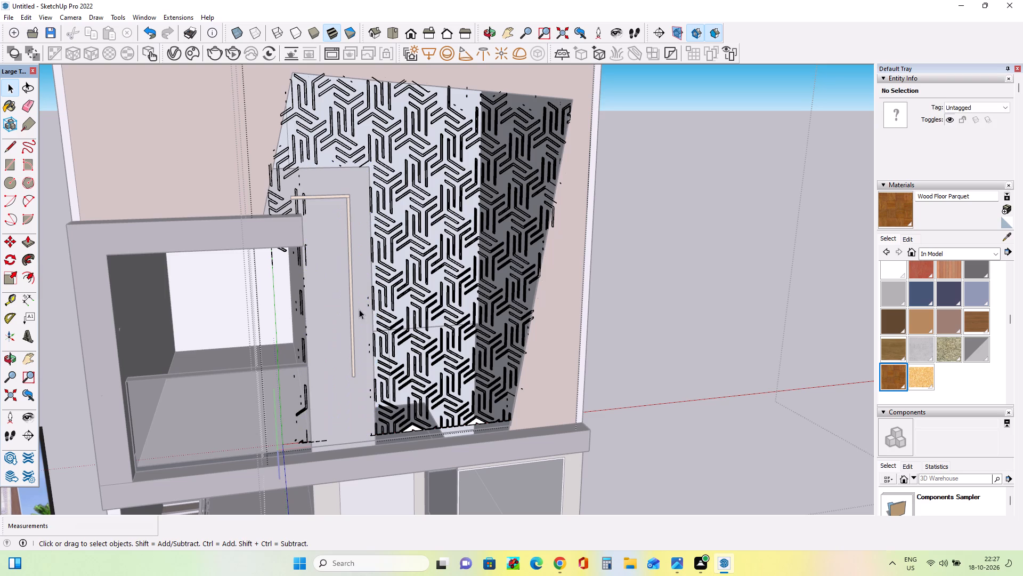
{"action": "left_click_drag", "start_coordinate": [294, 169], "coordinate": [262, 254]}
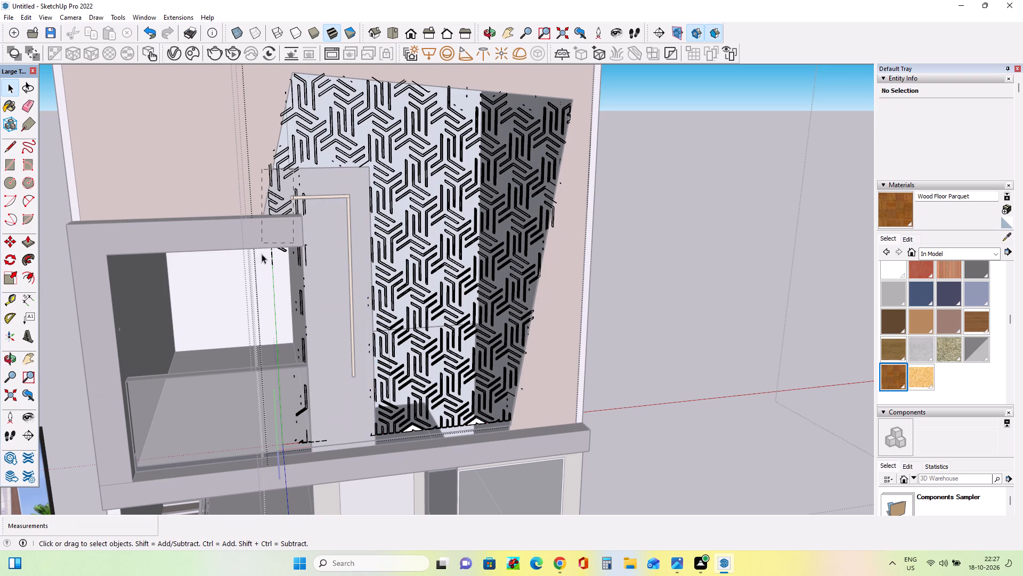
{"action": "left_click_drag", "start_coordinate": [262, 254], "coordinate": [270, 449]}
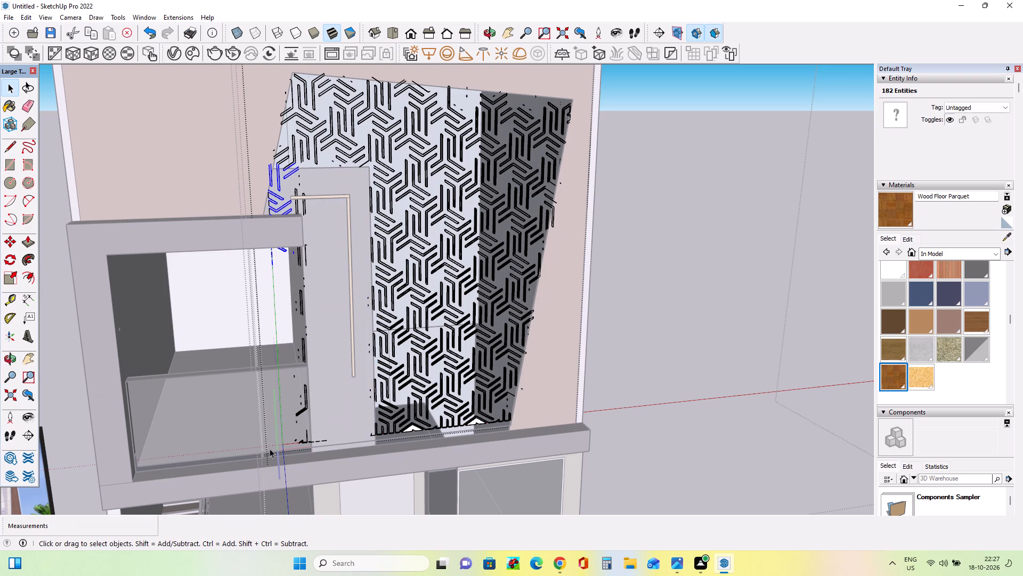
{"action": "key", "text": "Delete"}
{"action": "left_click_drag", "start_coordinate": [327, 171], "coordinate": [290, 191]}
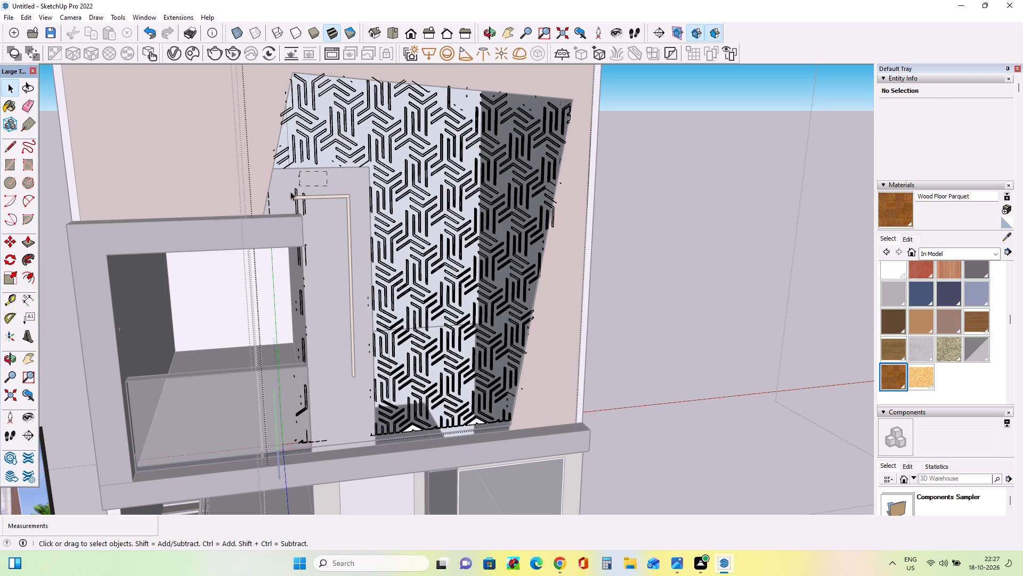
{"action": "left_click_drag", "start_coordinate": [290, 191], "coordinate": [245, 453]}
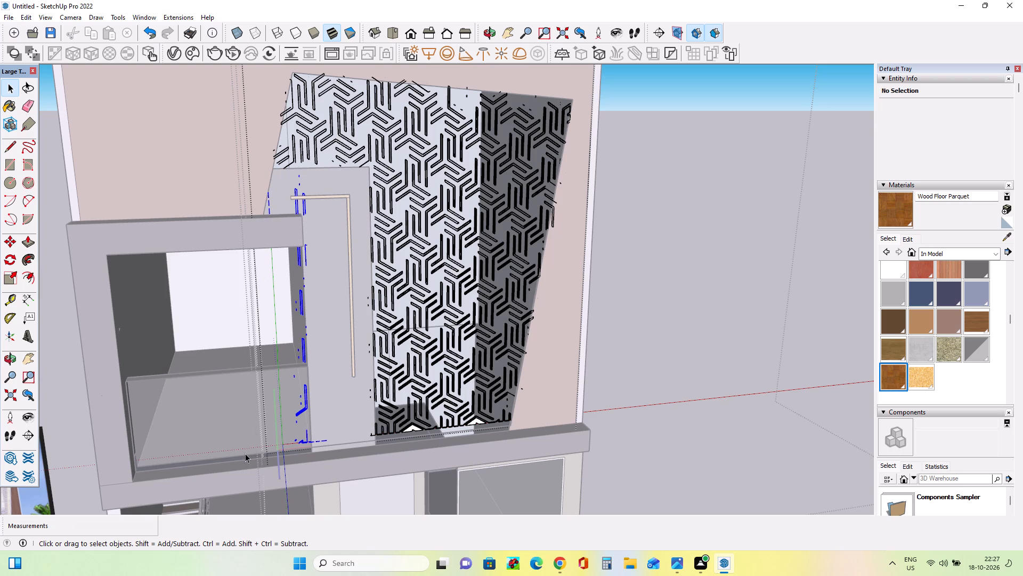
{"action": "key", "text": "Delete"}
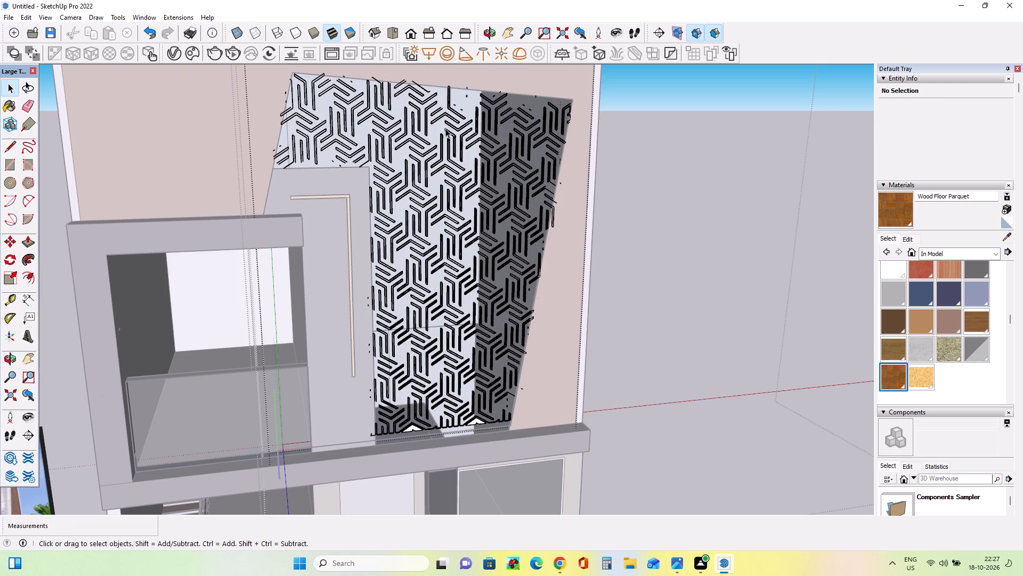
Delete the stray pattern fragments along the grey wall's right edge, and close the pattern group and panel component.
{"action": "left_click_drag", "start_coordinate": [369, 167], "coordinate": [337, 413]}
{"action": "left_click_drag", "start_coordinate": [337, 413], "coordinate": [340, 428]}
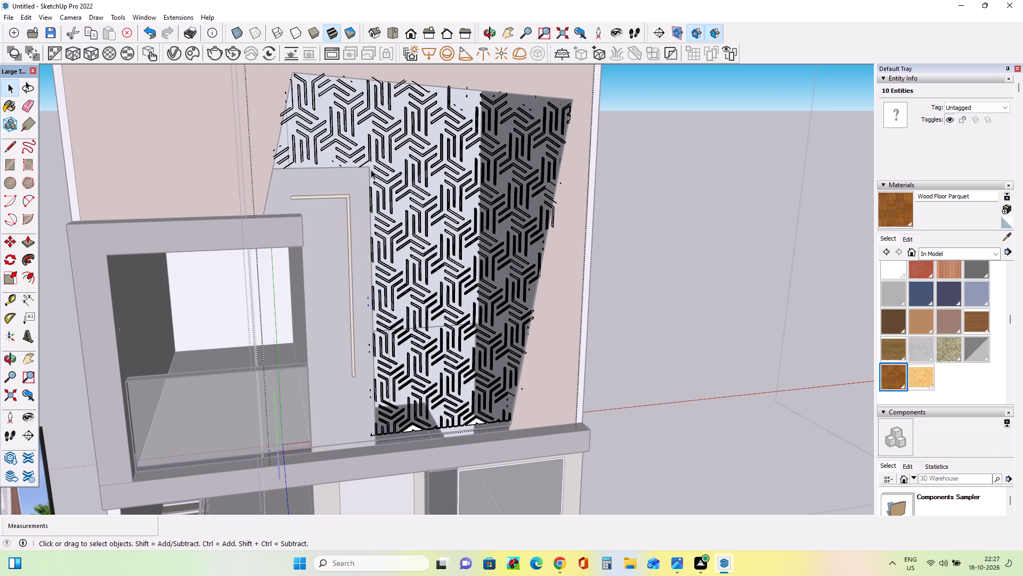
{"action": "left_click_drag", "start_coordinate": [371, 169], "coordinate": [345, 438]}
{"action": "left_click_drag", "start_coordinate": [345, 438], "coordinate": [345, 436]}
{"action": "left_click_drag", "start_coordinate": [368, 255], "coordinate": [362, 364]}
{"action": "key", "text": "Delete"}
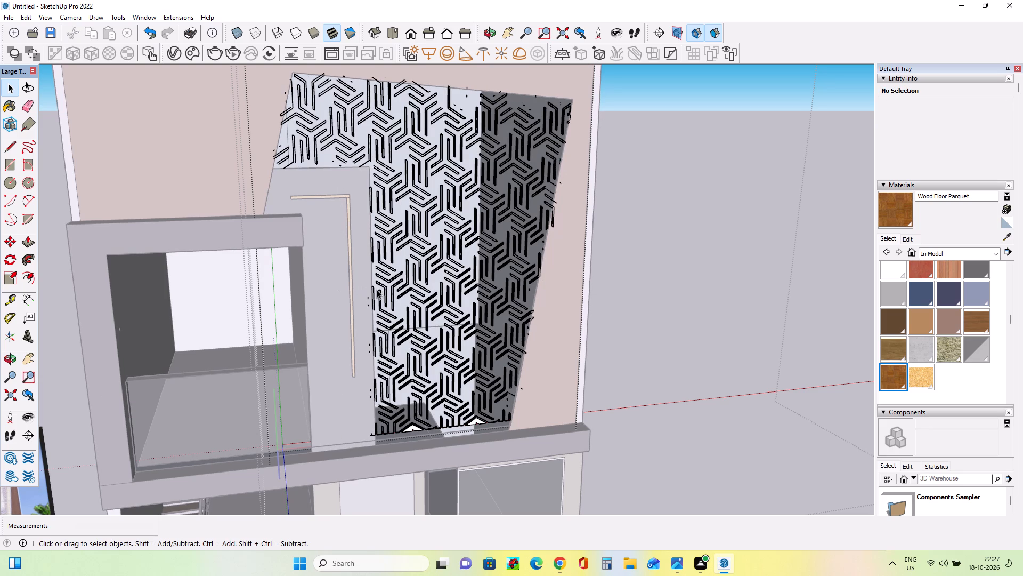
{"action": "left_click_drag", "start_coordinate": [370, 287], "coordinate": [346, 408]}
{"action": "left_click_drag", "start_coordinate": [346, 408], "coordinate": [345, 415]}
{"action": "key", "text": "Delete"}
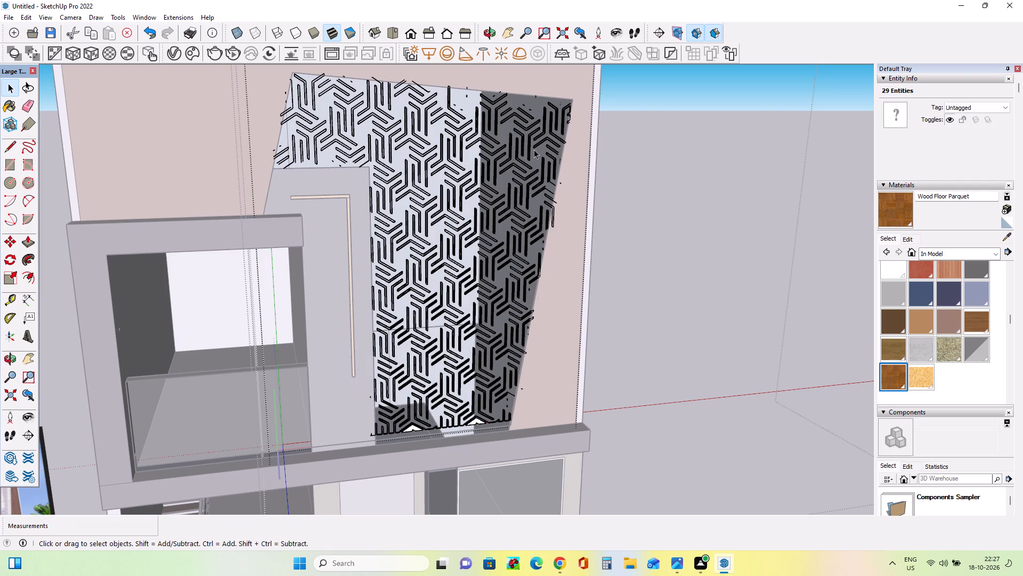
{"action": "scroll", "coordinate": [264, 117], "scroll_direction": "down", "scroll_amount": 7}
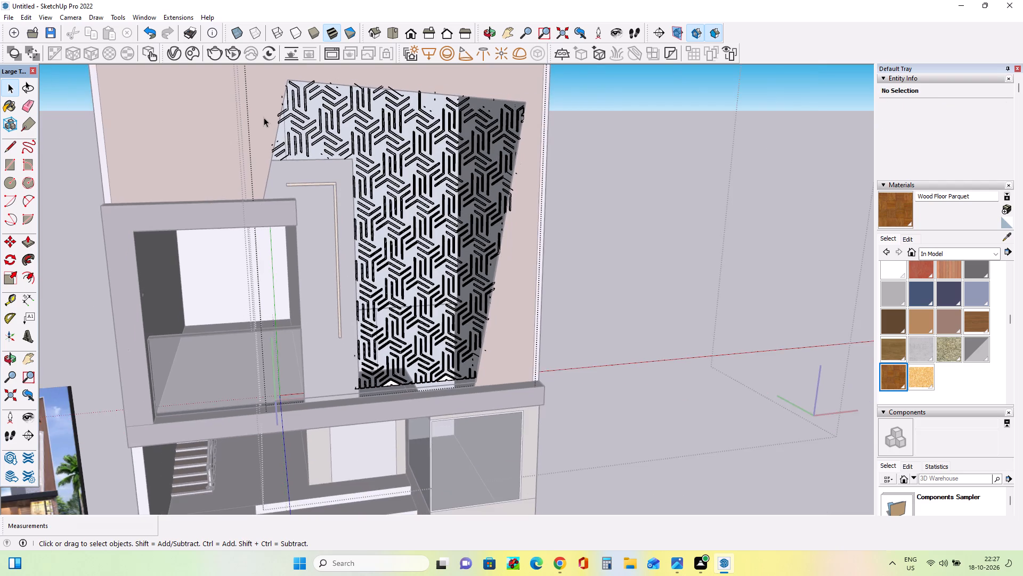
{"action": "scroll", "coordinate": [264, 117], "scroll_direction": "down", "scroll_amount": 4}
{"action": "left_click", "coordinate": [543, 137]}
{"action": "double_click", "coordinate": [512, 139]}
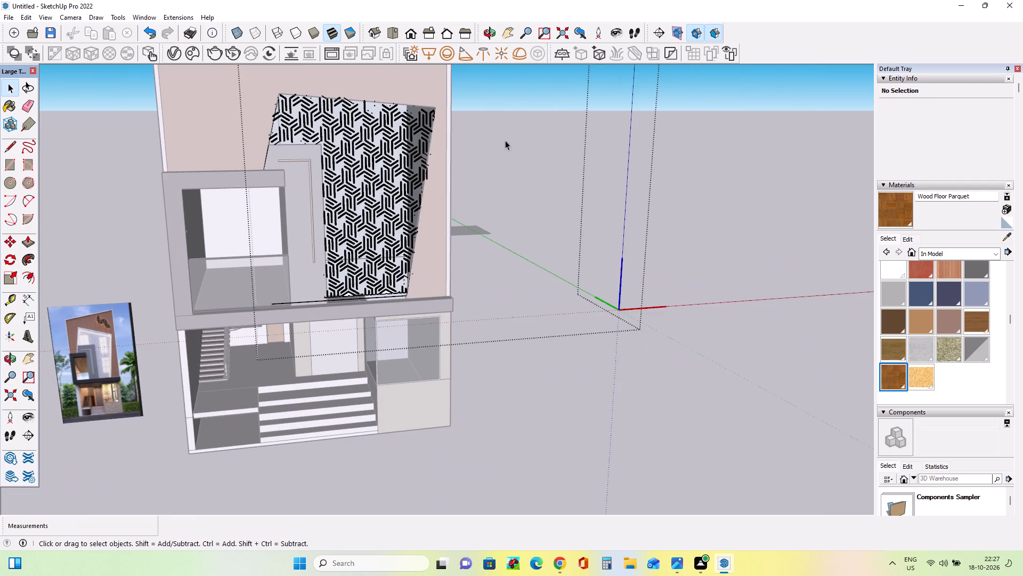
Delete the upper rear wall face behind the balcony side of the house to open up the interior.
{"action": "scroll", "coordinate": [493, 143], "scroll_direction": "down", "scroll_amount": 6}
{"action": "middle_click_drag", "start_coordinate": [488, 155], "coordinate": [401, 162]}
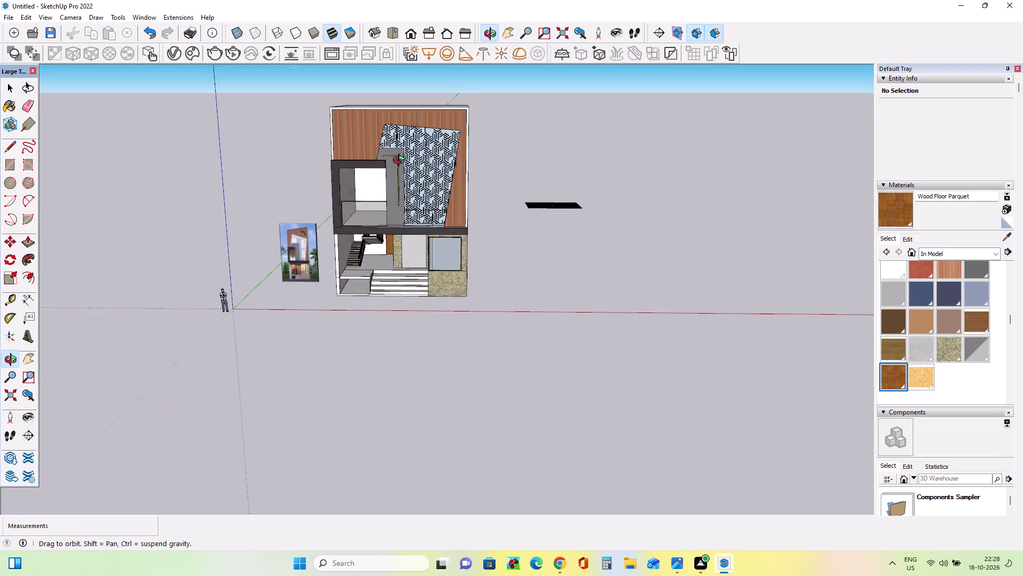
{"action": "middle_click_drag", "start_coordinate": [401, 162], "coordinate": [424, 159]}
{"action": "scroll", "coordinate": [400, 149], "scroll_direction": "up", "scroll_amount": 10}
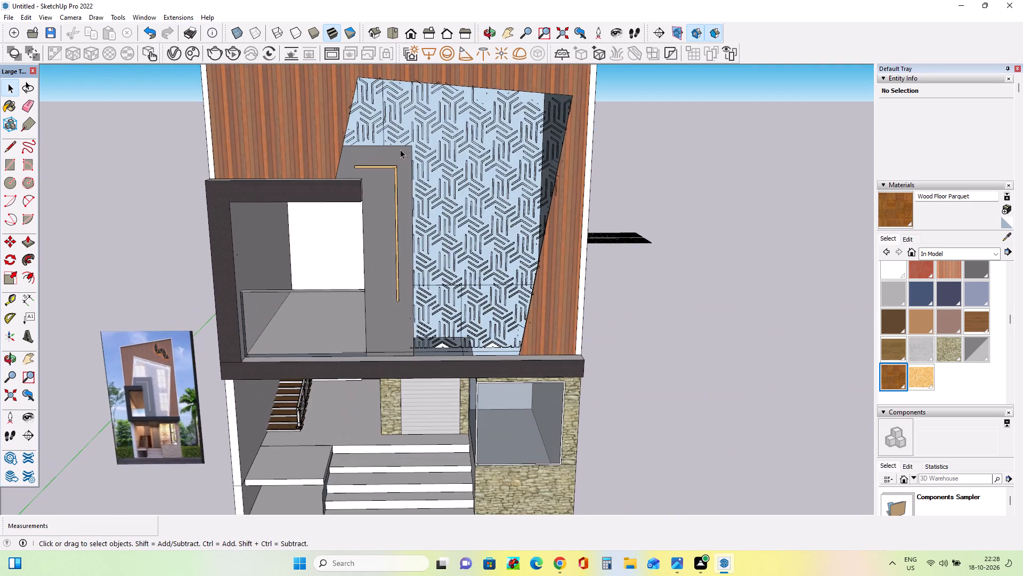
{"action": "middle_click_drag", "start_coordinate": [402, 155], "coordinate": [0, 205]}
{"action": "scroll", "coordinate": [783, 200], "scroll_direction": "up", "scroll_amount": 1}
{"action": "middle_click_drag", "start_coordinate": [769, 199], "coordinate": [511, 205]}
{"action": "left_click", "coordinate": [541, 190]}
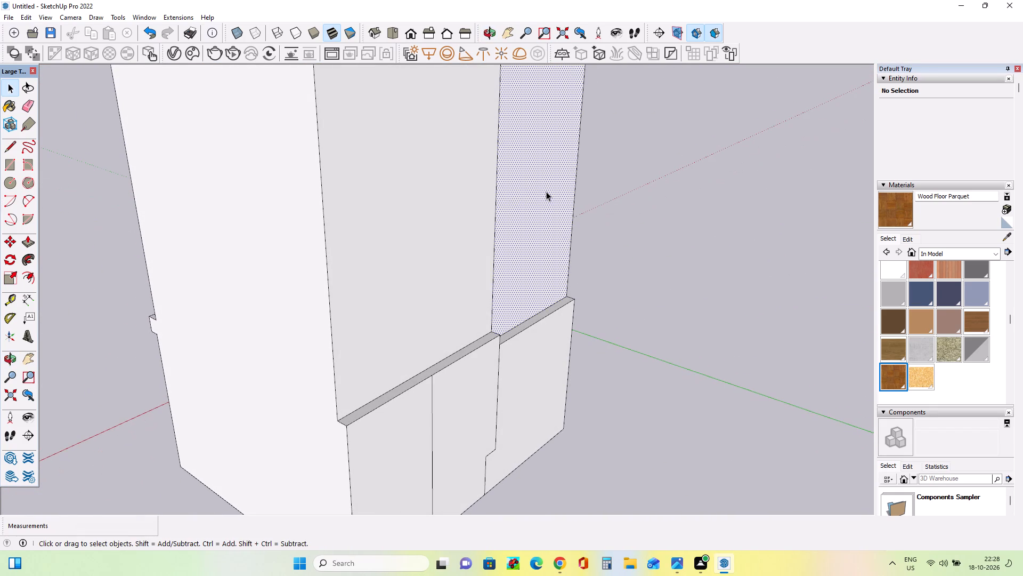
{"action": "key", "text": "Delete"}
Paint the exposed interior wall faces seen through the rear opening with the white Material14.
{"action": "middle_click_drag", "start_coordinate": [660, 148], "coordinate": [492, 147]}
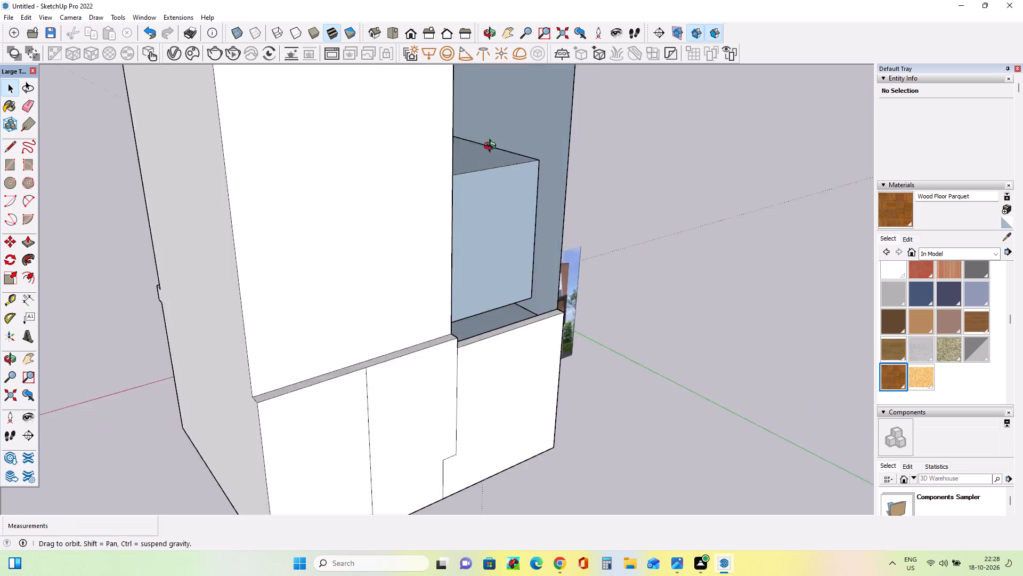
{"action": "middle_click_drag", "start_coordinate": [492, 147], "coordinate": [221, 231]}
{"action": "scroll", "coordinate": [344, 176], "scroll_direction": "up", "scroll_amount": 6}
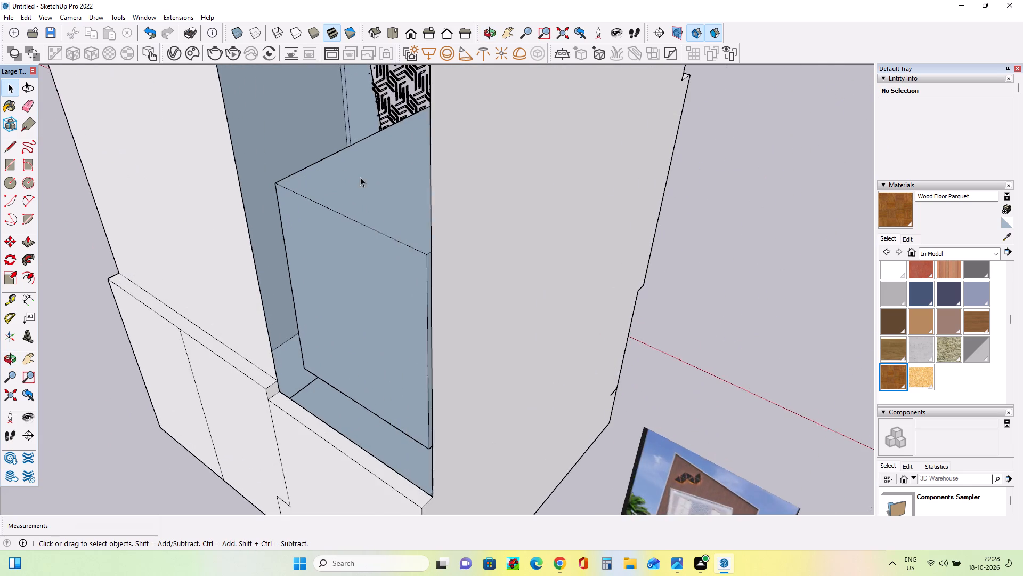
{"action": "scroll", "coordinate": [360, 177], "scroll_direction": "up", "scroll_amount": 1}
{"action": "middle_click_drag", "start_coordinate": [360, 177], "coordinate": [295, 202]}
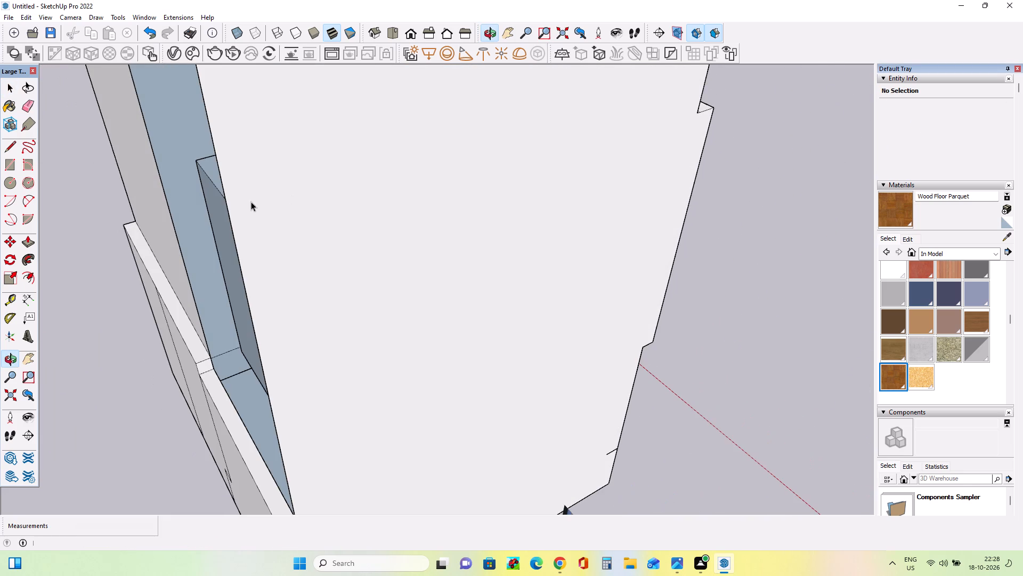
{"action": "scroll", "coordinate": [207, 165], "scroll_direction": "up", "scroll_amount": 12}
{"action": "middle_click_drag", "start_coordinate": [185, 156], "coordinate": [178, 167]}
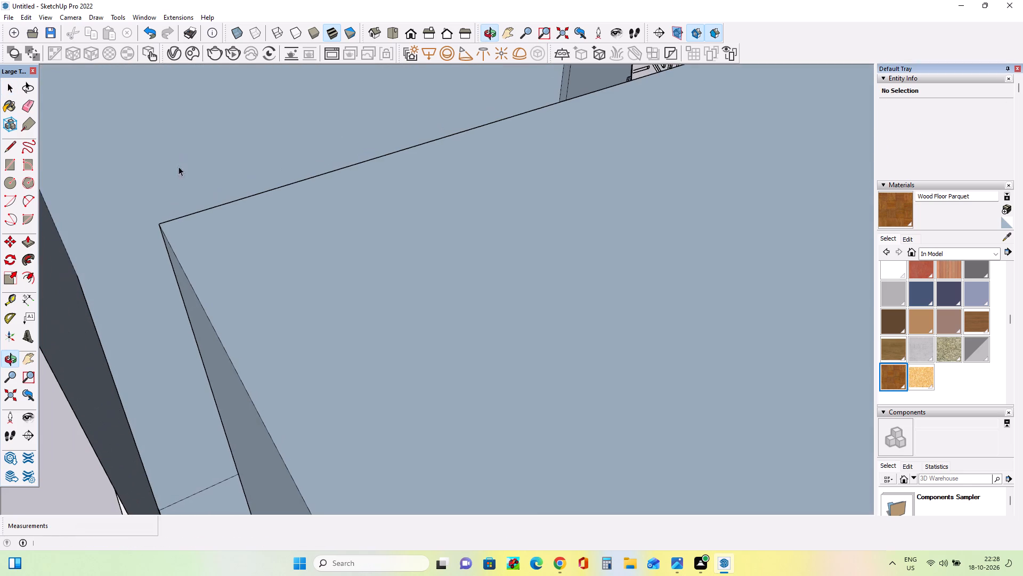
{"action": "left_click", "coordinate": [890, 267]}
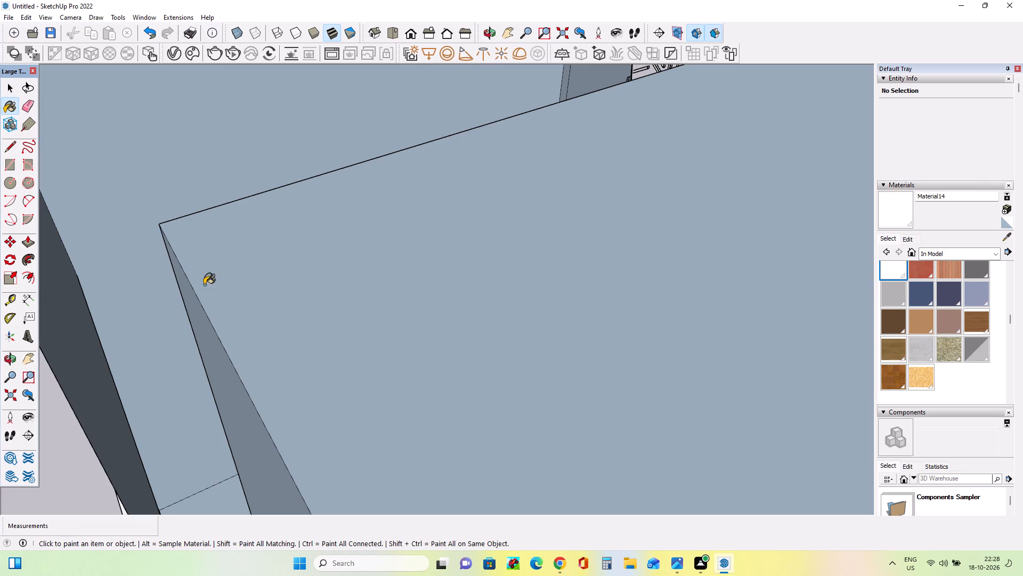
{"action": "left_click", "coordinate": [77, 328]}
{"action": "left_click", "coordinate": [251, 143]}
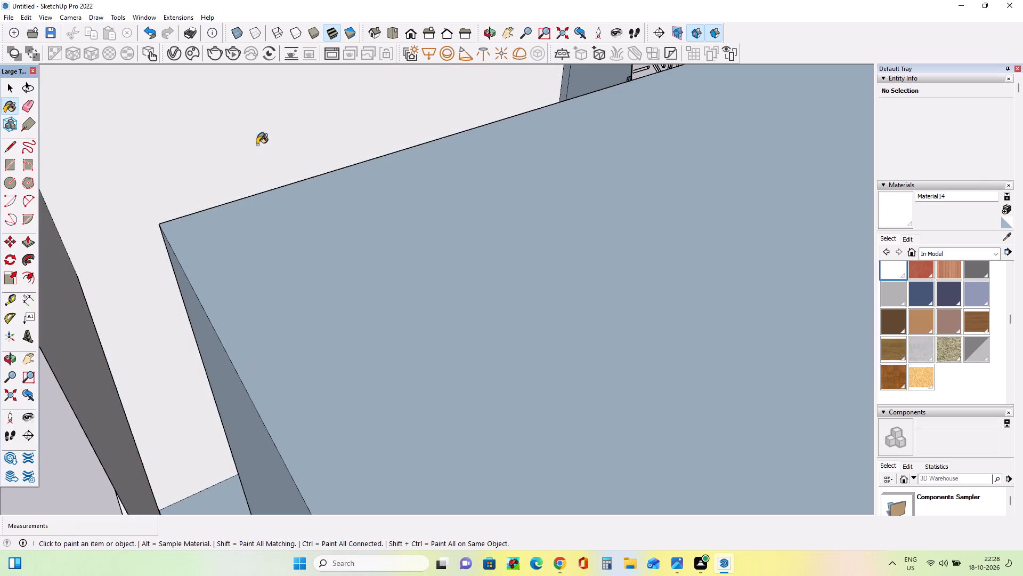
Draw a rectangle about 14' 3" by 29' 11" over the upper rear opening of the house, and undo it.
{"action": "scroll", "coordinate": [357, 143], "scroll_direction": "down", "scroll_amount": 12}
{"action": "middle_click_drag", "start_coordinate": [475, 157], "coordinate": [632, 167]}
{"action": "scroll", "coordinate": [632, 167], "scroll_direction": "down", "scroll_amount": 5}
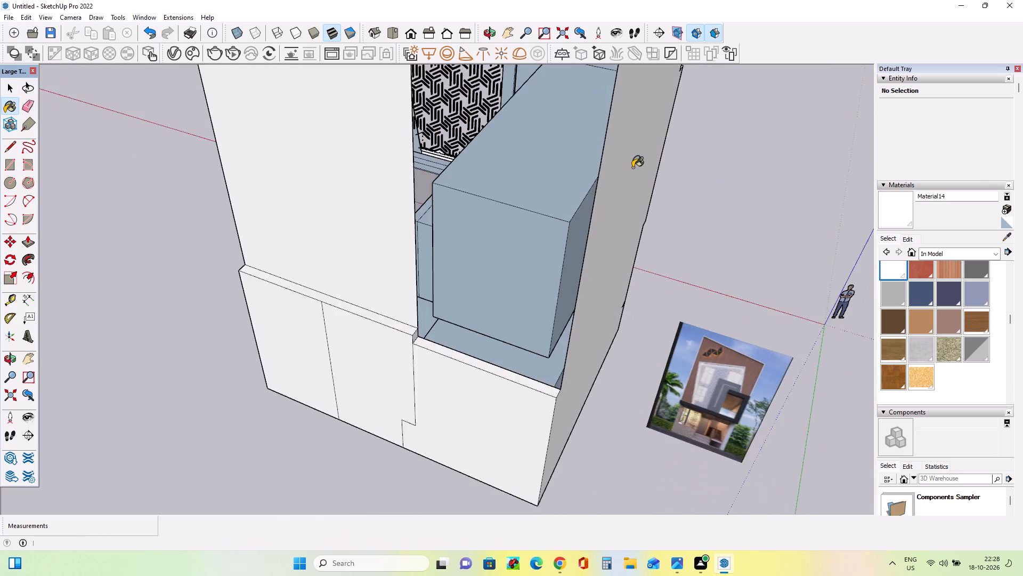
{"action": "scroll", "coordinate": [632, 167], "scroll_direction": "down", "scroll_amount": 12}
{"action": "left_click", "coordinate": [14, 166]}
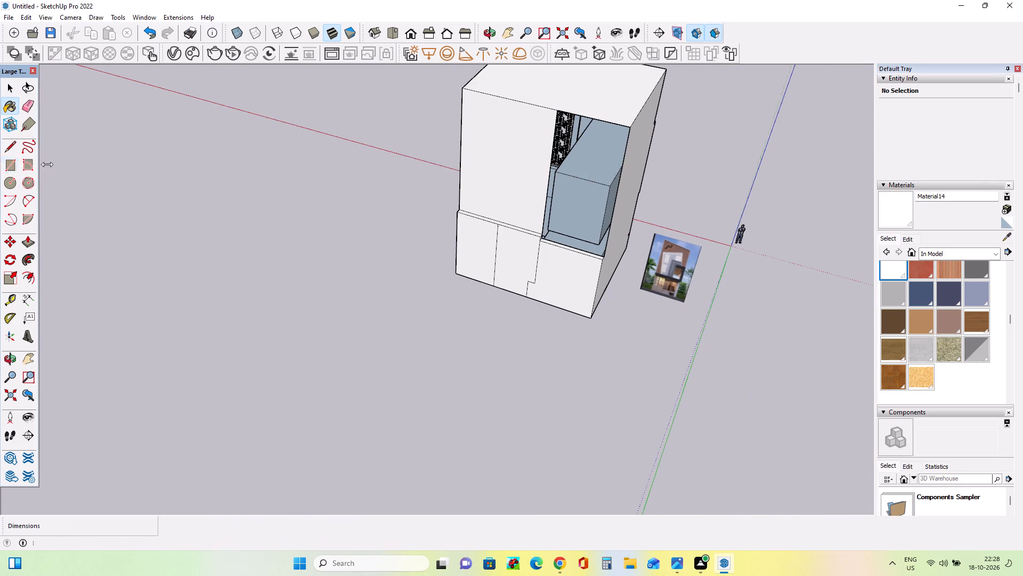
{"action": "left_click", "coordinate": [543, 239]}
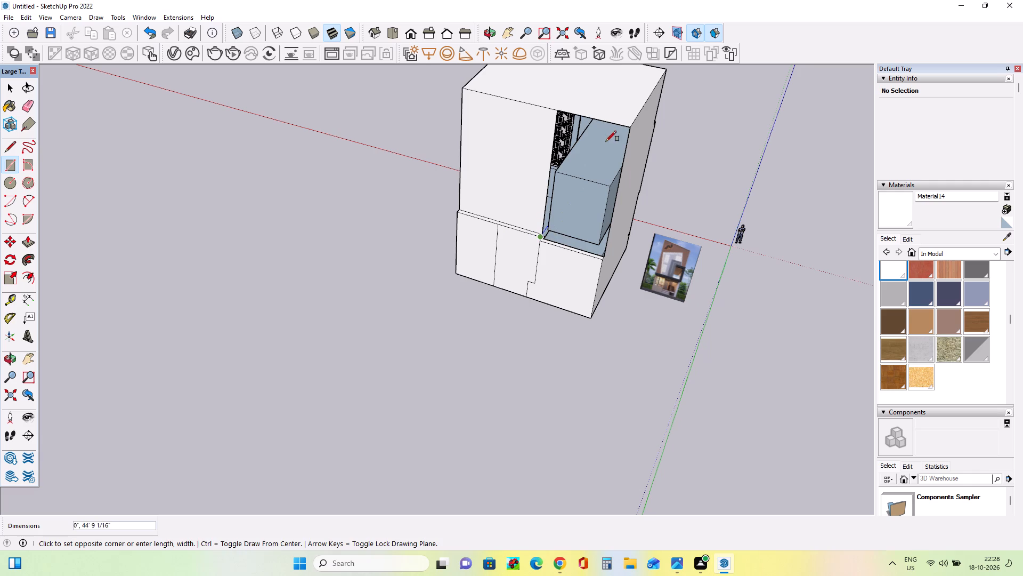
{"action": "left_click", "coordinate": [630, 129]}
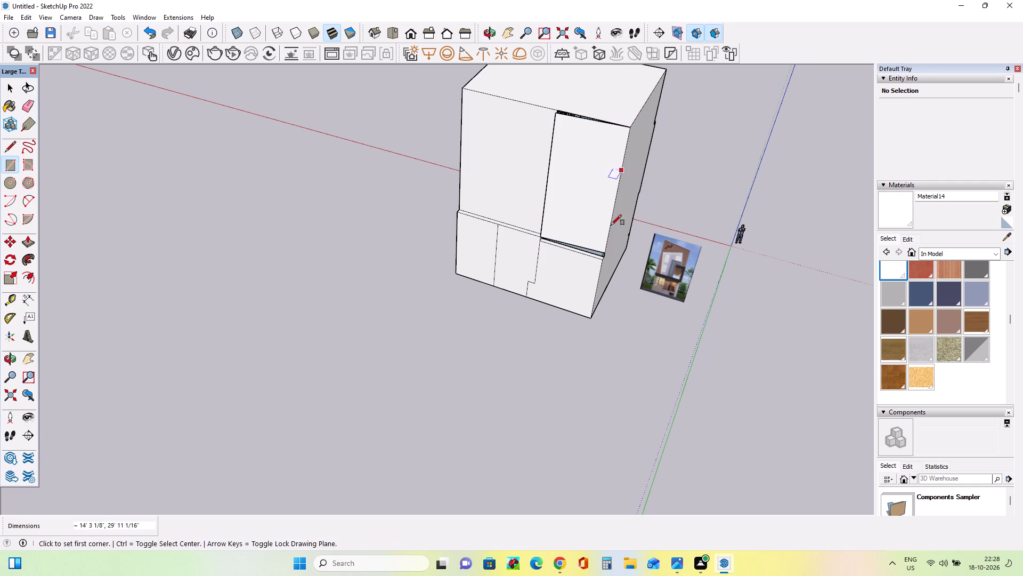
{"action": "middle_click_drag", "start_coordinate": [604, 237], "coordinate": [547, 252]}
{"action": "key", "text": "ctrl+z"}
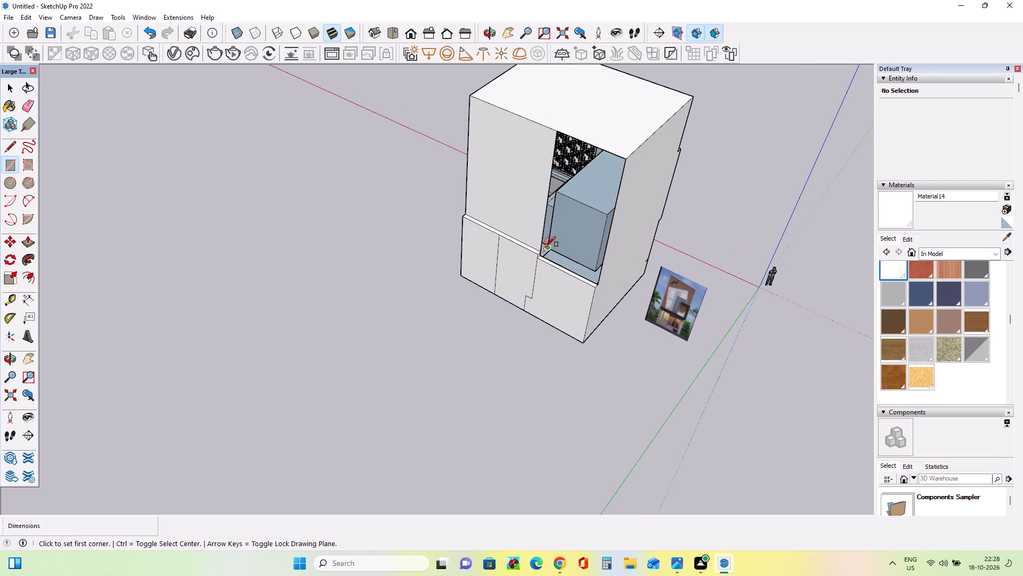
Close the upper rear opening with a rectangle about 11' 3" by 31' and erase the extra vertical edge near the wall's corner.
{"action": "scroll", "coordinate": [522, 265], "scroll_direction": "up", "scroll_amount": 9}
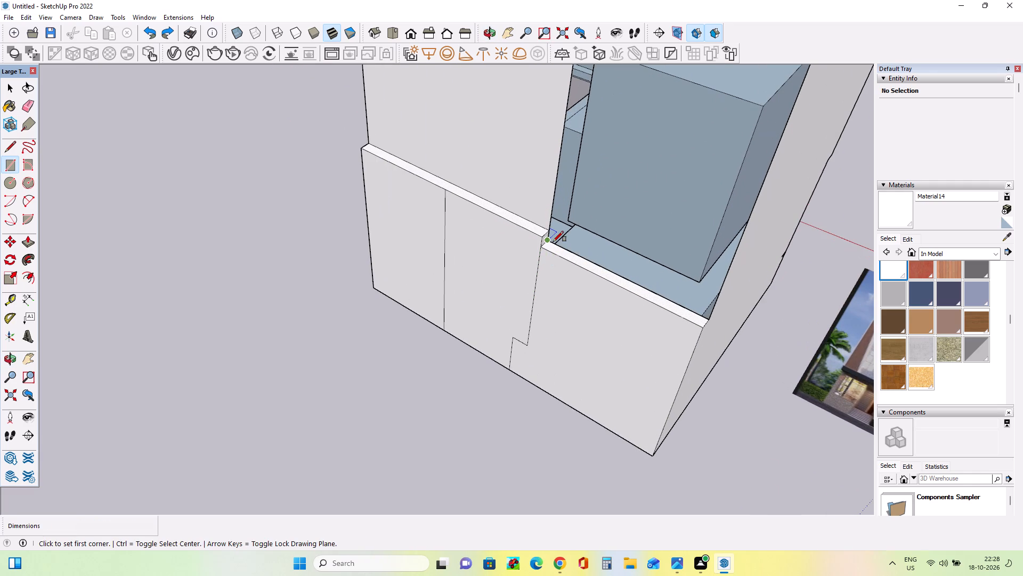
{"action": "left_click", "coordinate": [549, 238]}
{"action": "scroll", "coordinate": [590, 197], "scroll_direction": "down", "scroll_amount": 12}
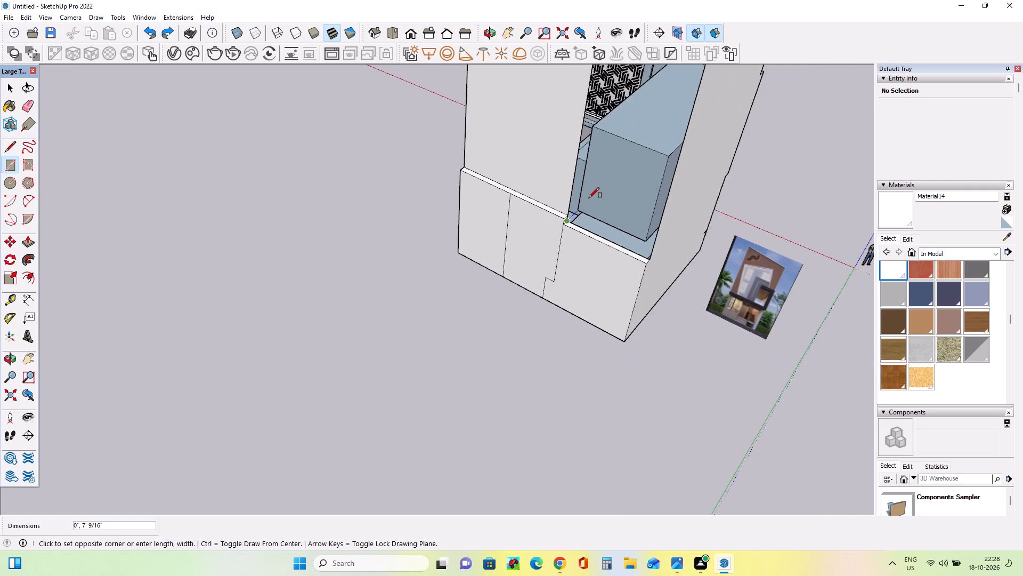
{"action": "scroll", "coordinate": [589, 197], "scroll_direction": "down", "scroll_amount": 10}
{"action": "left_click_drag", "start_coordinate": [633, 130], "coordinate": [619, 131]}
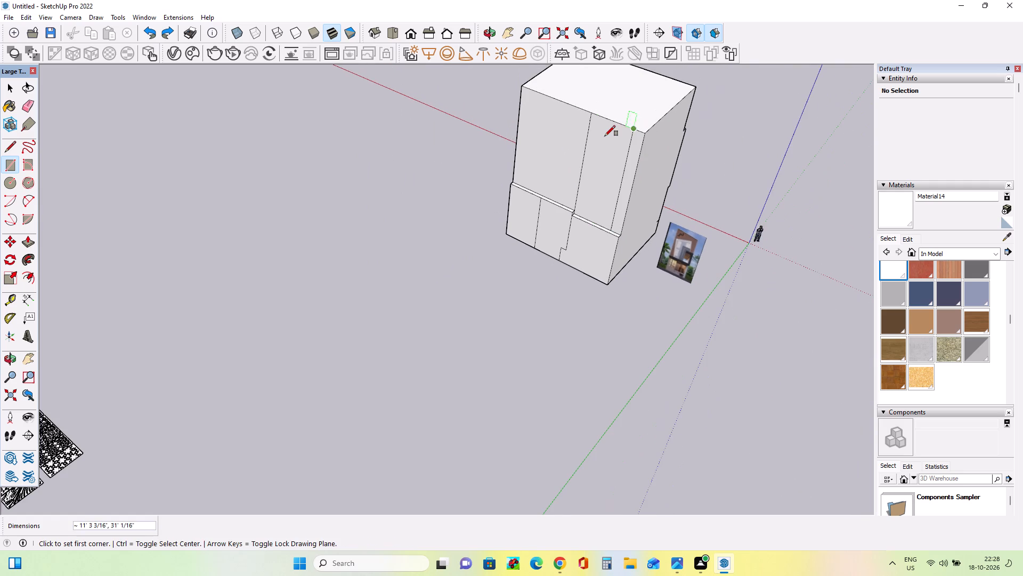
{"action": "left_click", "coordinate": [25, 105]}
{"action": "left_click", "coordinate": [620, 189]}
Examine the front facade from several angles, checking the screen panel and the interior behind it against the reference image.
{"action": "middle_click_drag", "start_coordinate": [598, 265], "coordinate": [582, 271]}
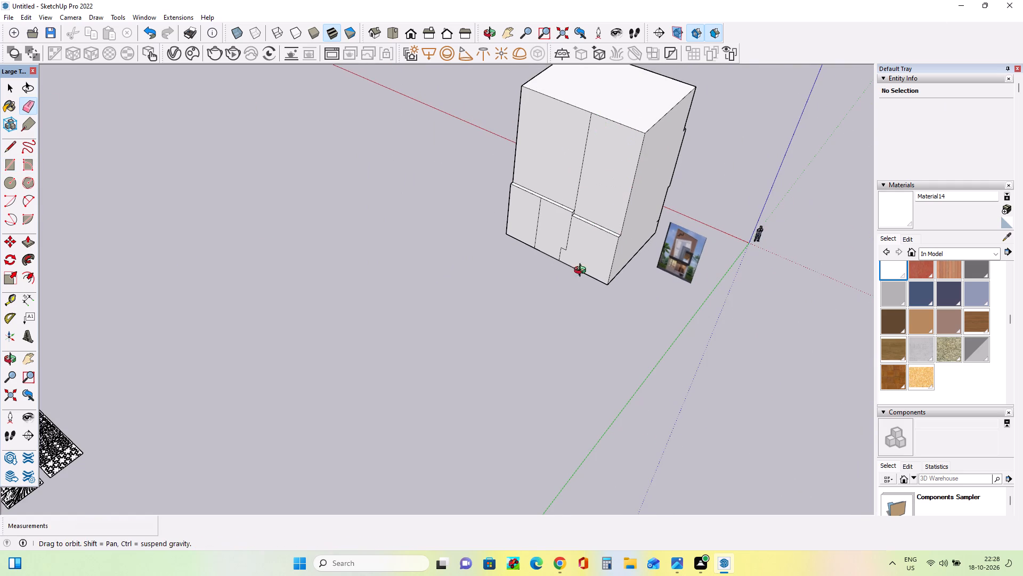
{"action": "middle_click_drag", "start_coordinate": [582, 271], "coordinate": [249, 285]}
{"action": "middle_click_drag", "start_coordinate": [488, 314], "coordinate": [184, 232]}
{"action": "middle_click_drag", "start_coordinate": [472, 330], "coordinate": [430, 278]}
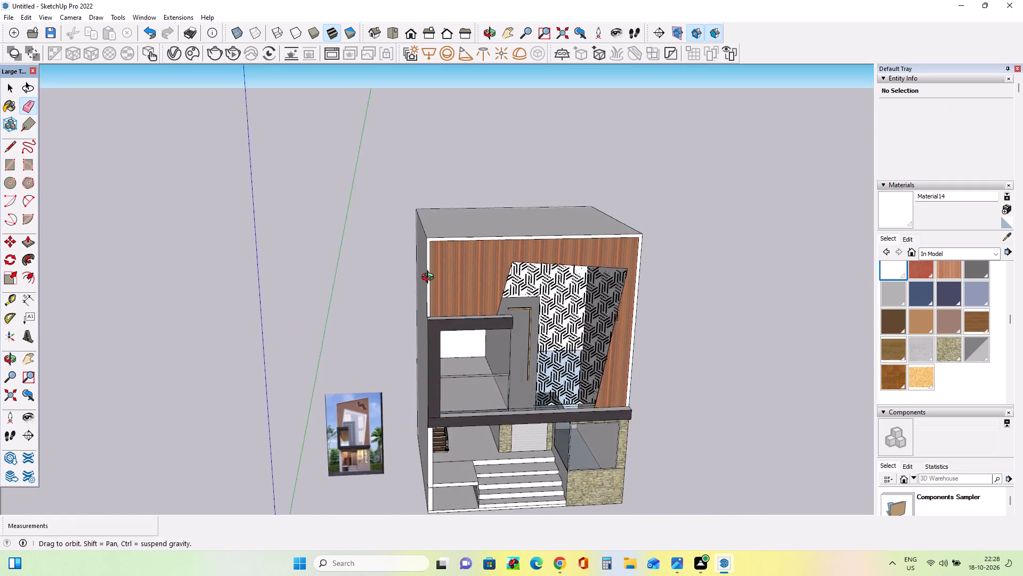
{"action": "middle_click_drag", "start_coordinate": [430, 278], "coordinate": [410, 237]}
{"action": "middle_click_drag", "start_coordinate": [518, 332], "coordinate": [510, 294]}
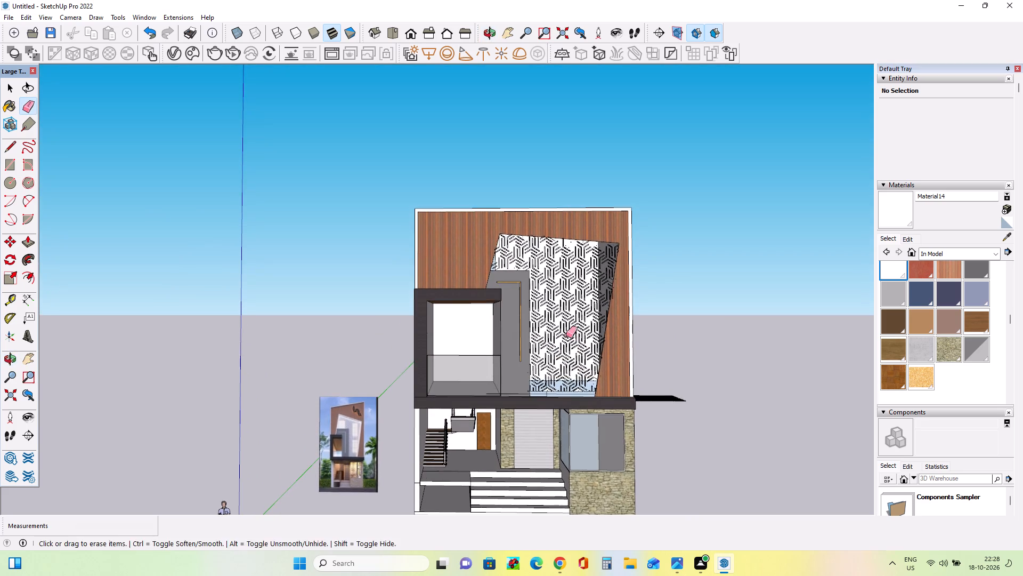
{"action": "middle_click_drag", "start_coordinate": [566, 335], "coordinate": [563, 300]}
{"action": "scroll", "coordinate": [563, 299], "scroll_direction": "down", "scroll_amount": 3}
{"action": "middle_click_drag", "start_coordinate": [592, 335], "coordinate": [581, 342]}
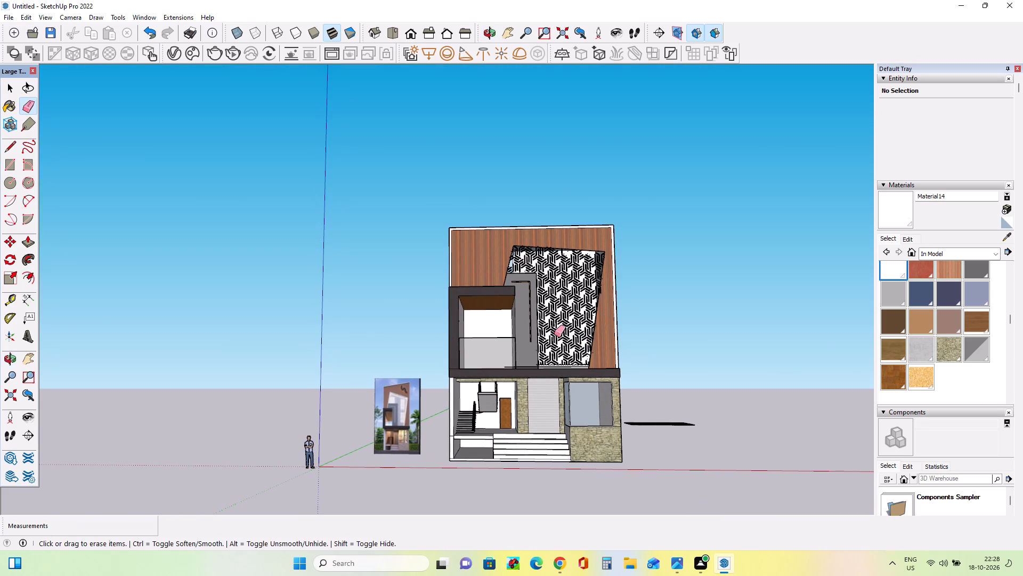
{"action": "scroll", "coordinate": [560, 279], "scroll_direction": "up", "scroll_amount": 4}
{"action": "middle_click_drag", "start_coordinate": [587, 277], "coordinate": [601, 276]}
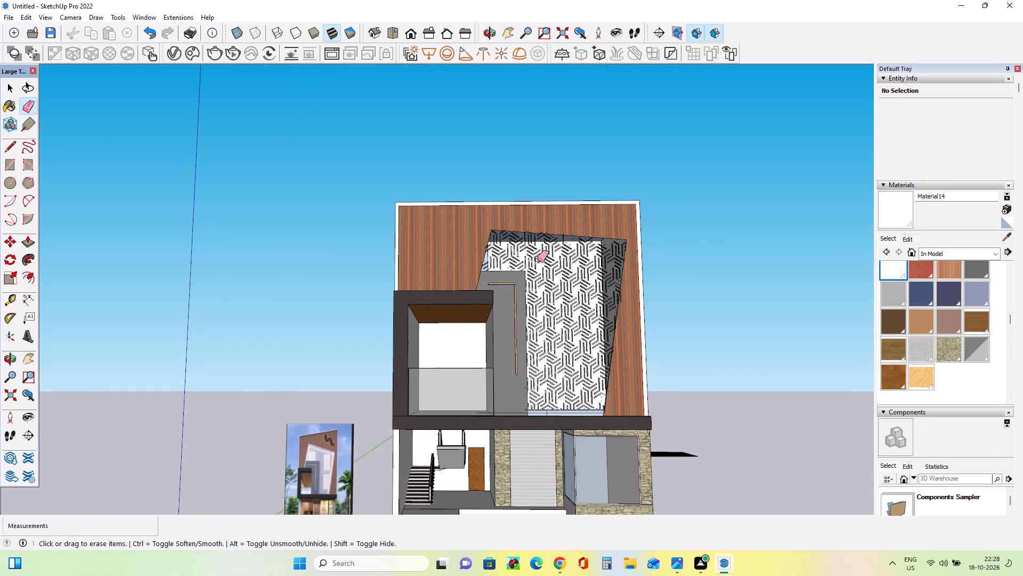
{"action": "scroll", "coordinate": [508, 245], "scroll_direction": "down", "scroll_amount": 2}
{"action": "left_click", "coordinate": [27, 357]}
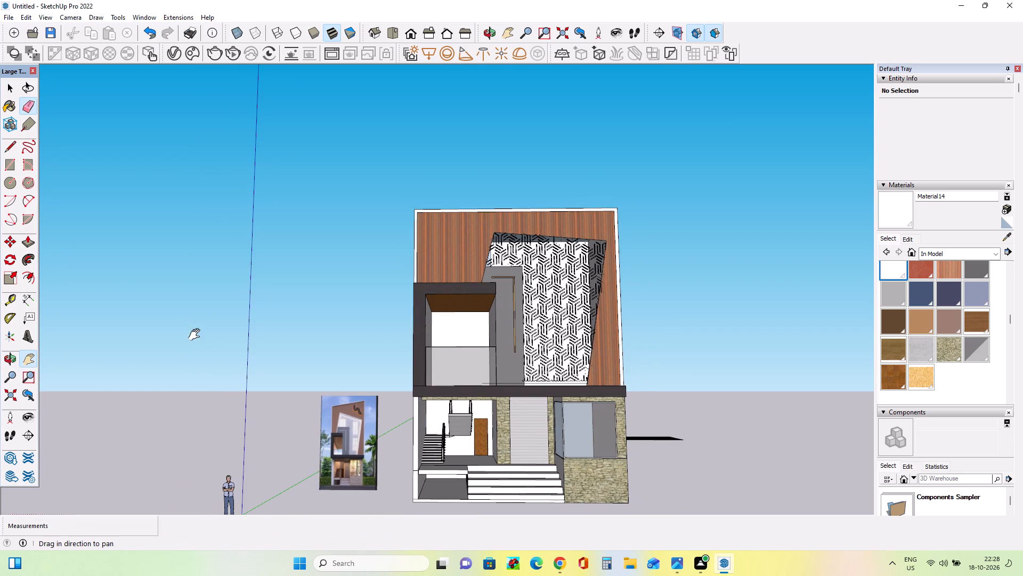
{"action": "left_click_drag", "start_coordinate": [471, 314], "coordinate": [436, 266]}
{"action": "middle_click_drag", "start_coordinate": [616, 275], "coordinate": [640, 308]}
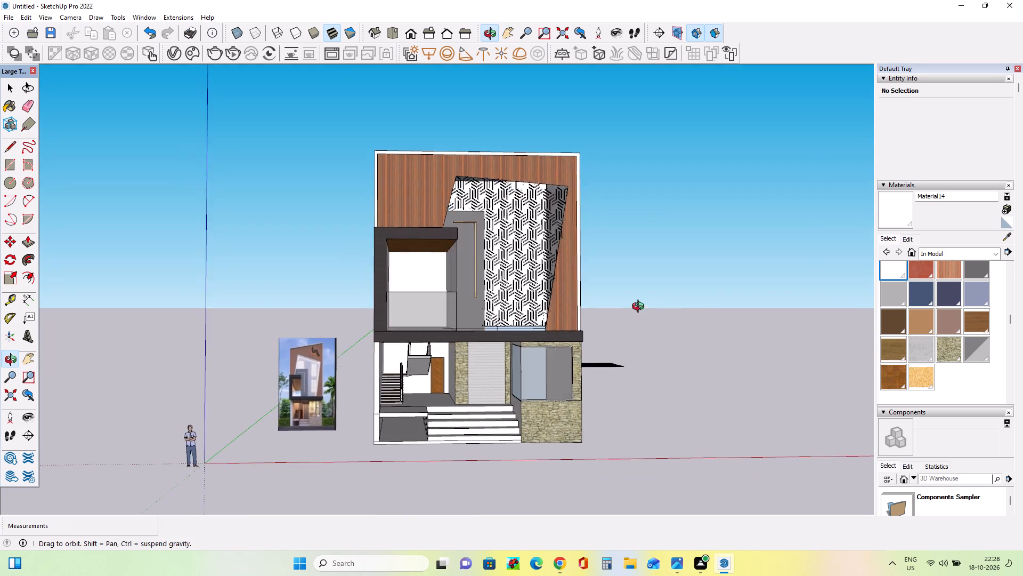
{"action": "middle_click_drag", "start_coordinate": [640, 308], "coordinate": [511, 322]}
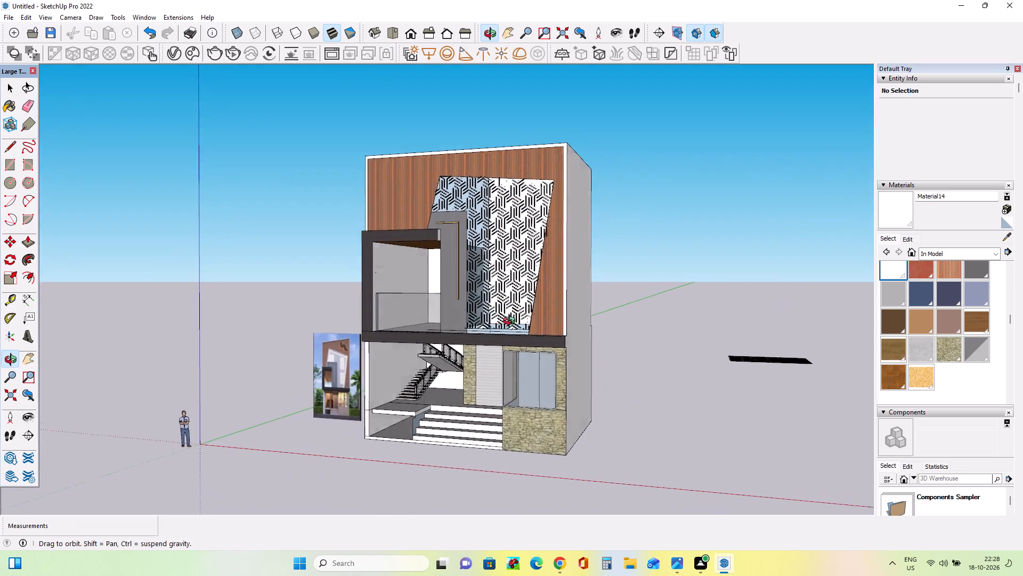
{"action": "middle_click_drag", "start_coordinate": [511, 322], "coordinate": [488, 341]}
Paint the blue face of the inner block behind the lower part of the screen panel with white Material14.
{"action": "scroll", "coordinate": [497, 341], "scroll_direction": "up", "scroll_amount": 10}
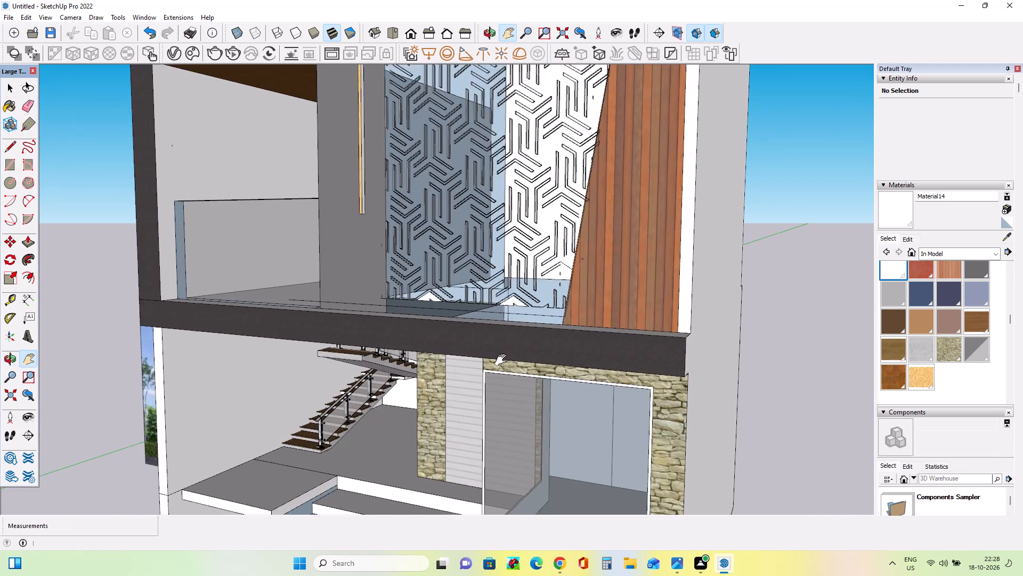
{"action": "scroll", "coordinate": [503, 360], "scroll_direction": "up", "scroll_amount": 3}
{"action": "middle_click_drag", "start_coordinate": [523, 370], "coordinate": [461, 350]}
{"action": "scroll", "coordinate": [537, 331], "scroll_direction": "up", "scroll_amount": 1}
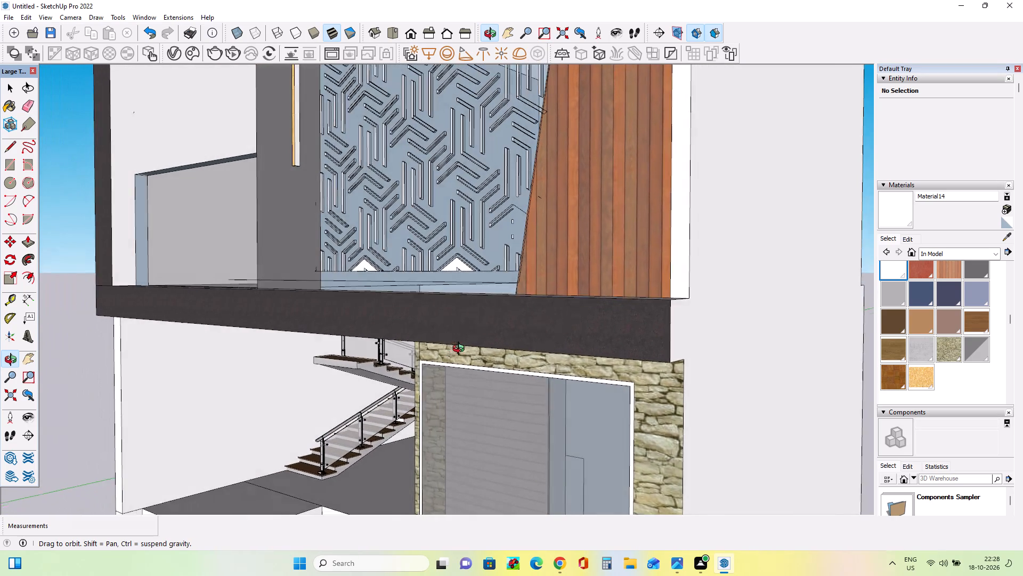
{"action": "middle_click_drag", "start_coordinate": [461, 350], "coordinate": [476, 339]}
{"action": "scroll", "coordinate": [487, 284], "scroll_direction": "up", "scroll_amount": 9}
{"action": "middle_click_drag", "start_coordinate": [498, 270], "coordinate": [492, 263]}
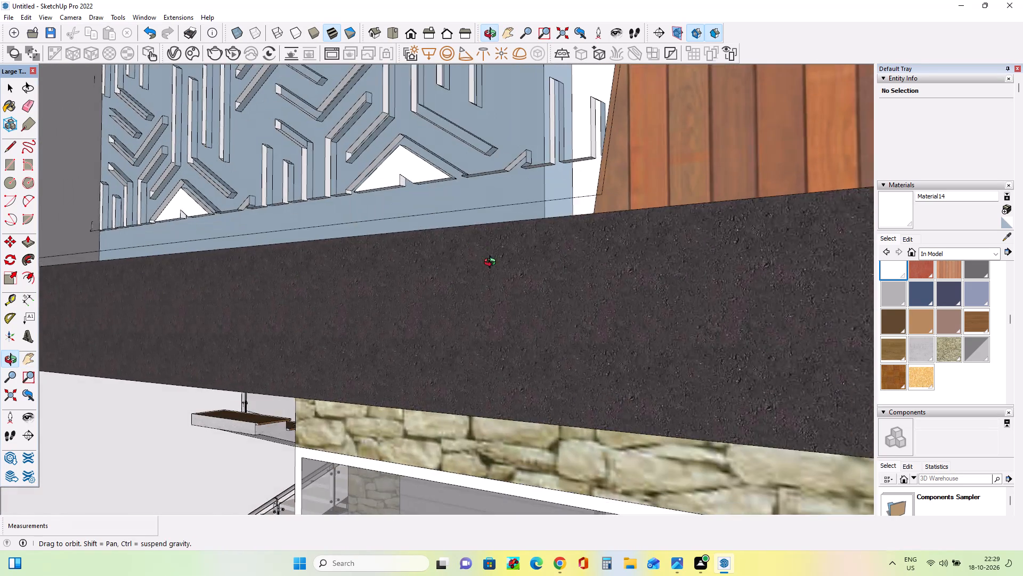
{"action": "middle_click_drag", "start_coordinate": [492, 263], "coordinate": [474, 274]}
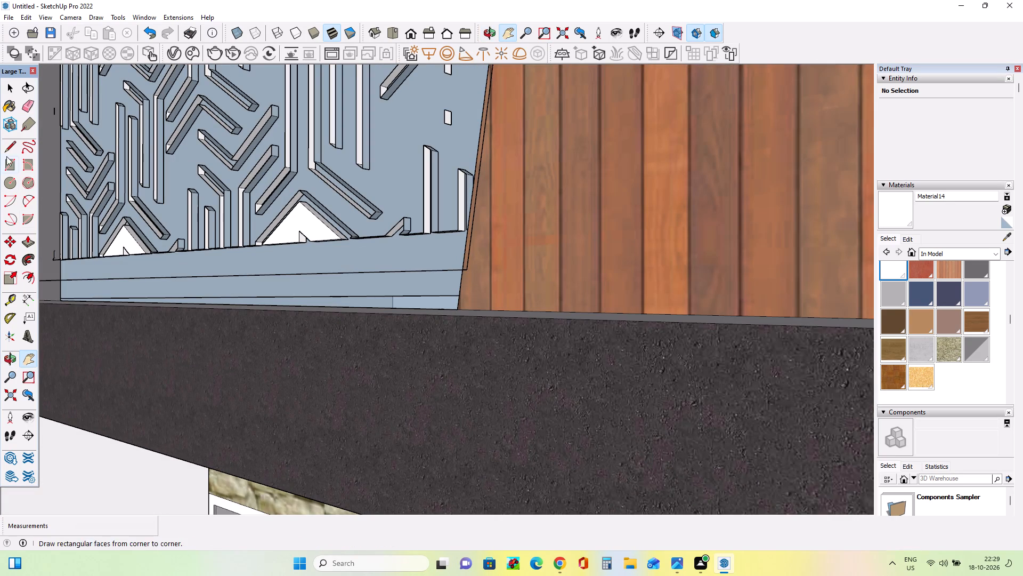
{"action": "left_click", "coordinate": [894, 261]}
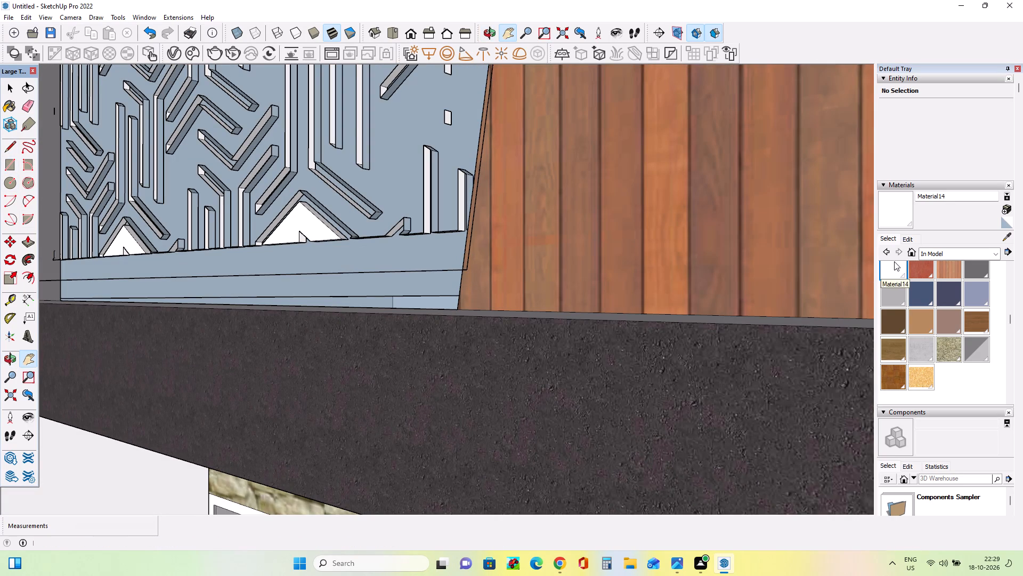
{"action": "left_click", "coordinate": [384, 287]}
Paint the upper interior walls and the top of the inner block behind the screen panel with Material14.
{"action": "scroll", "coordinate": [404, 318], "scroll_direction": "down", "scroll_amount": 2}
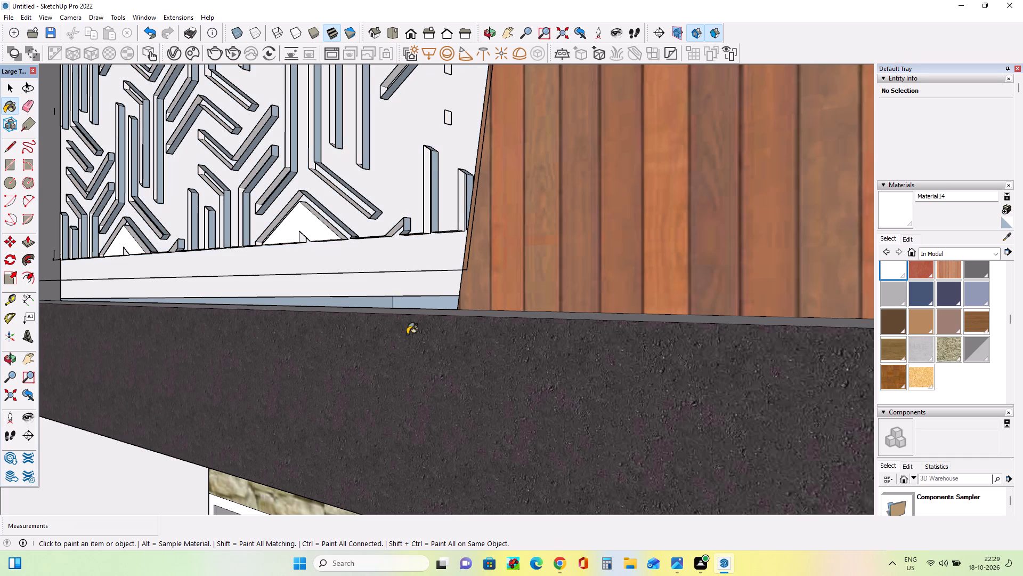
{"action": "scroll", "coordinate": [407, 334], "scroll_direction": "down", "scroll_amount": 20}
{"action": "scroll", "coordinate": [407, 334], "scroll_direction": "down", "scroll_amount": 2}
{"action": "scroll", "coordinate": [434, 362], "scroll_direction": "up", "scroll_amount": 1}
{"action": "scroll", "coordinate": [436, 365], "scroll_direction": "down", "scroll_amount": 7}
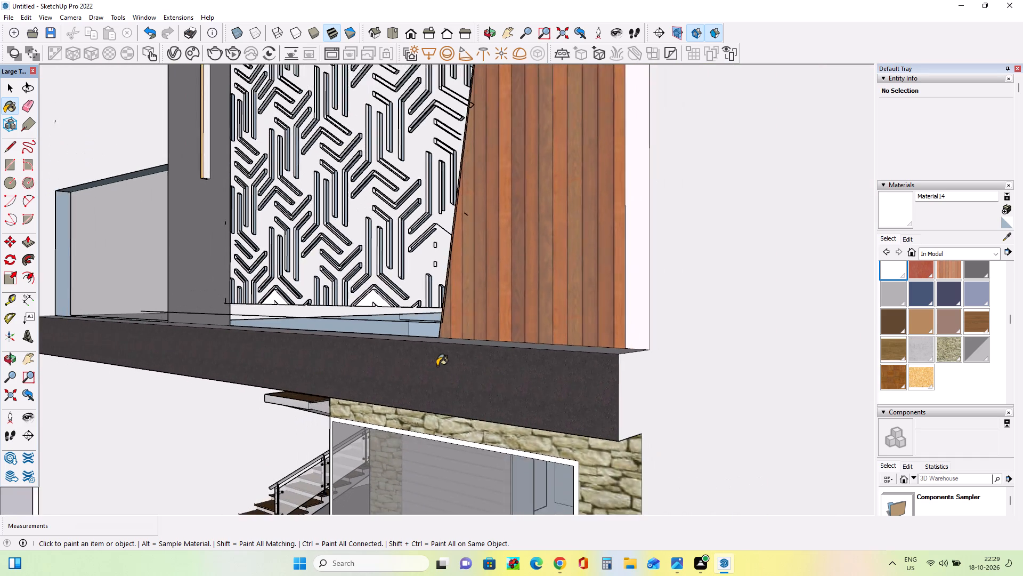
{"action": "scroll", "coordinate": [437, 366], "scroll_direction": "down", "scroll_amount": 20}
{"action": "scroll", "coordinate": [437, 366], "scroll_direction": "down", "scroll_amount": 4}
{"action": "middle_click_drag", "start_coordinate": [474, 385], "coordinate": [500, 420]}
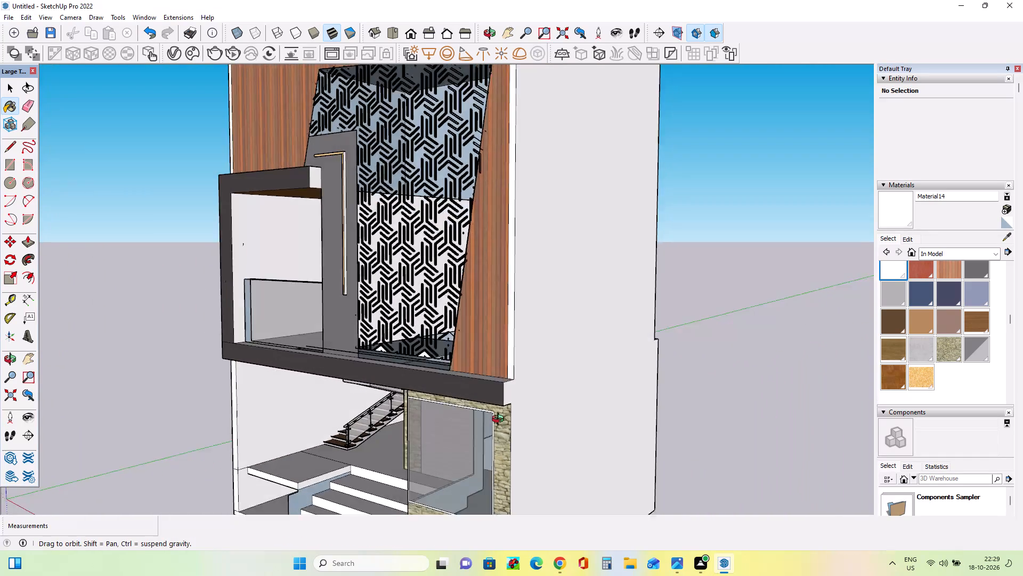
{"action": "middle_click_drag", "start_coordinate": [500, 420], "coordinate": [524, 502]}
{"action": "scroll", "coordinate": [399, 120], "scroll_direction": "up", "scroll_amount": 11}
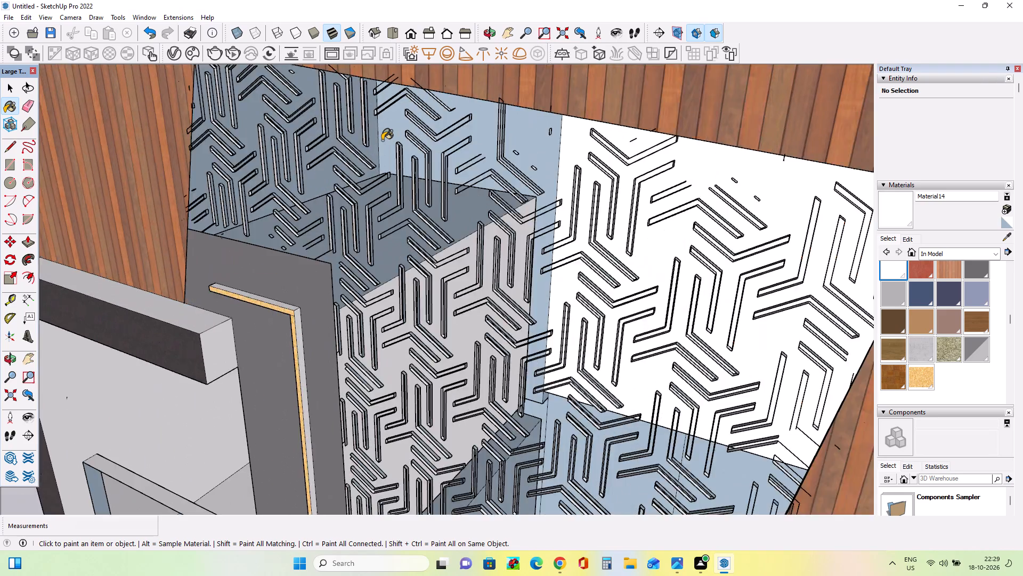
{"action": "scroll", "coordinate": [382, 140], "scroll_direction": "up", "scroll_amount": 3}
{"action": "left_click", "coordinate": [404, 131]}
{"action": "left_click", "coordinate": [354, 138]}
{"action": "left_click", "coordinate": [388, 236]}
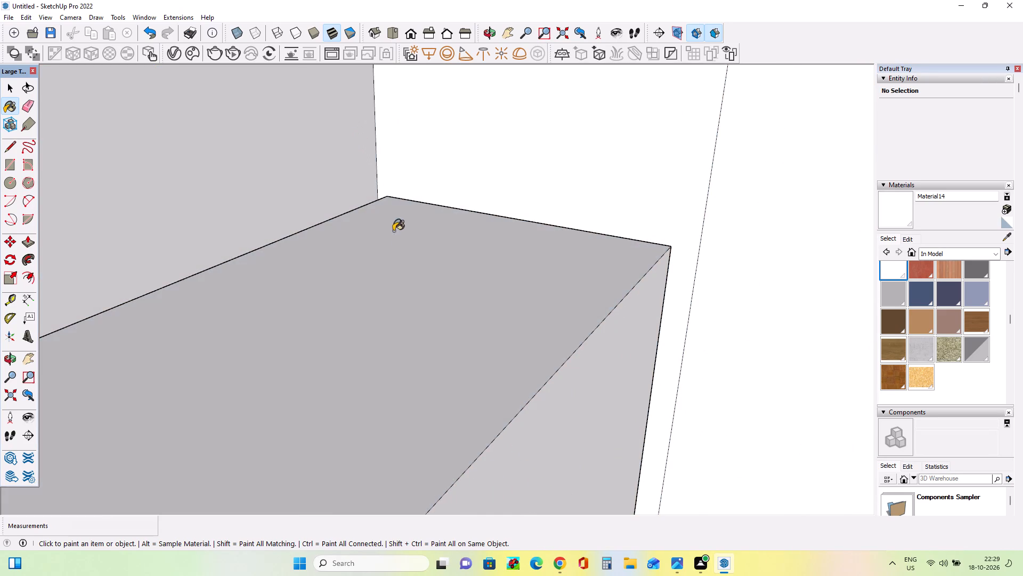
Paint the lower interior wall faces and the narrow floor strip behind the base of the screen panel with Material14.
{"action": "scroll", "coordinate": [389, 209], "scroll_direction": "down", "scroll_amount": 17}
{"action": "middle_click_drag", "start_coordinate": [401, 213], "coordinate": [515, 171]}
{"action": "scroll", "coordinate": [403, 213], "scroll_direction": "down", "scroll_amount": 1}
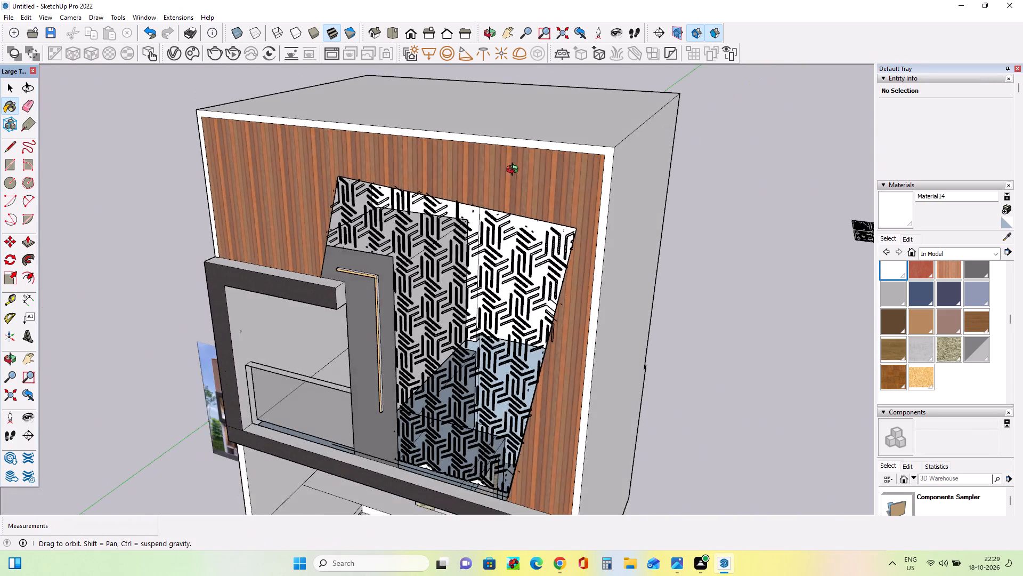
{"action": "middle_click_drag", "start_coordinate": [515, 171], "coordinate": [517, 170]}
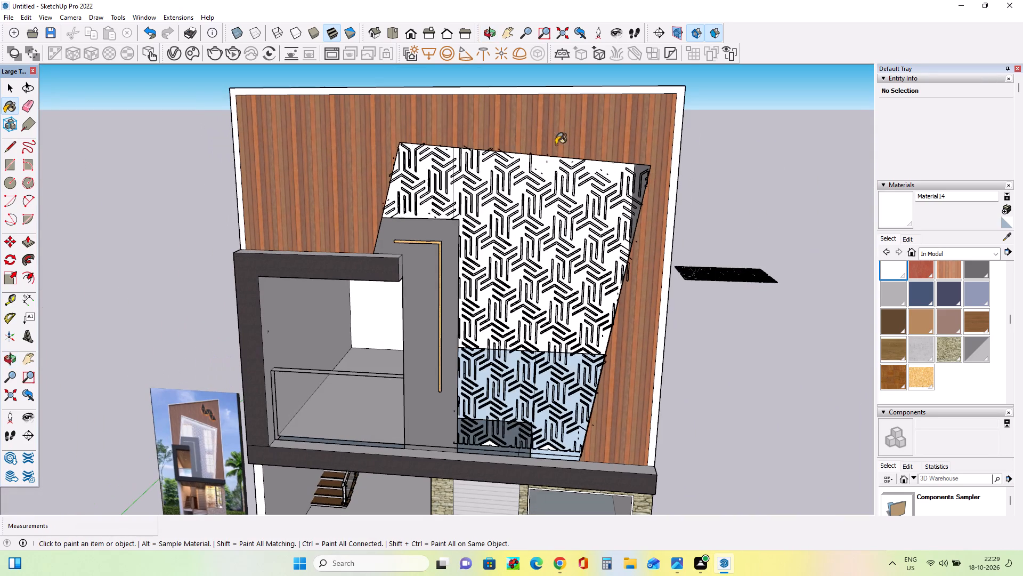
{"action": "scroll", "coordinate": [507, 461], "scroll_direction": "up", "scroll_amount": 8}
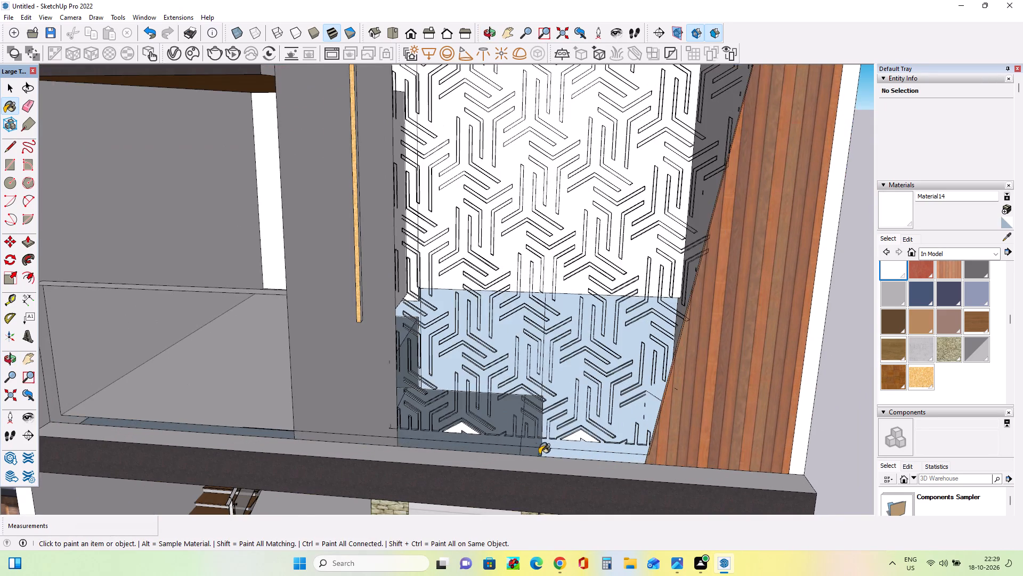
{"action": "scroll", "coordinate": [550, 453], "scroll_direction": "up", "scroll_amount": 5}
{"action": "left_click", "coordinate": [605, 435]}
{"action": "left_click", "coordinate": [616, 406]}
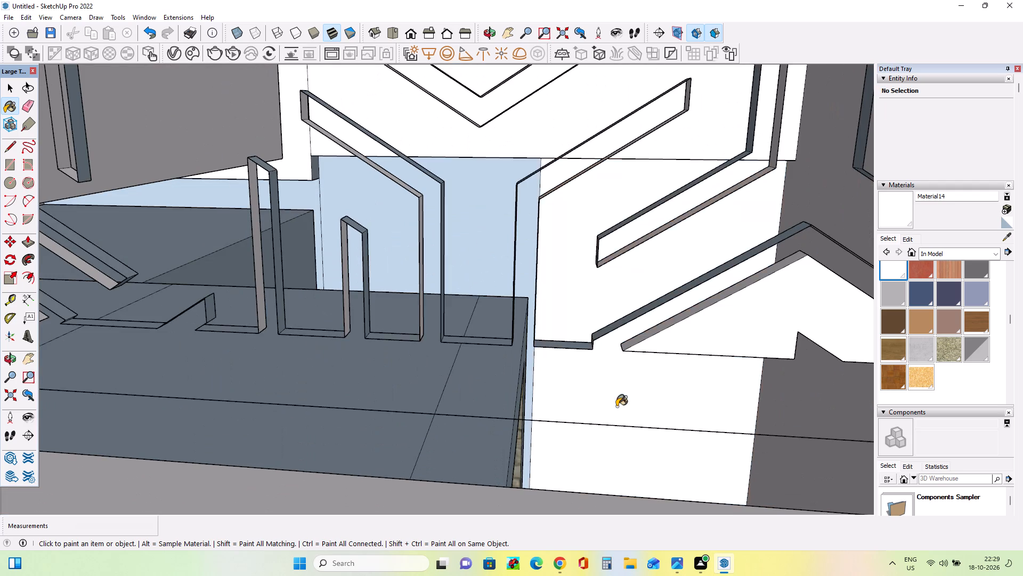
{"action": "left_click_drag", "start_coordinate": [482, 399], "coordinate": [487, 386]}
{"action": "left_click", "coordinate": [488, 387]}
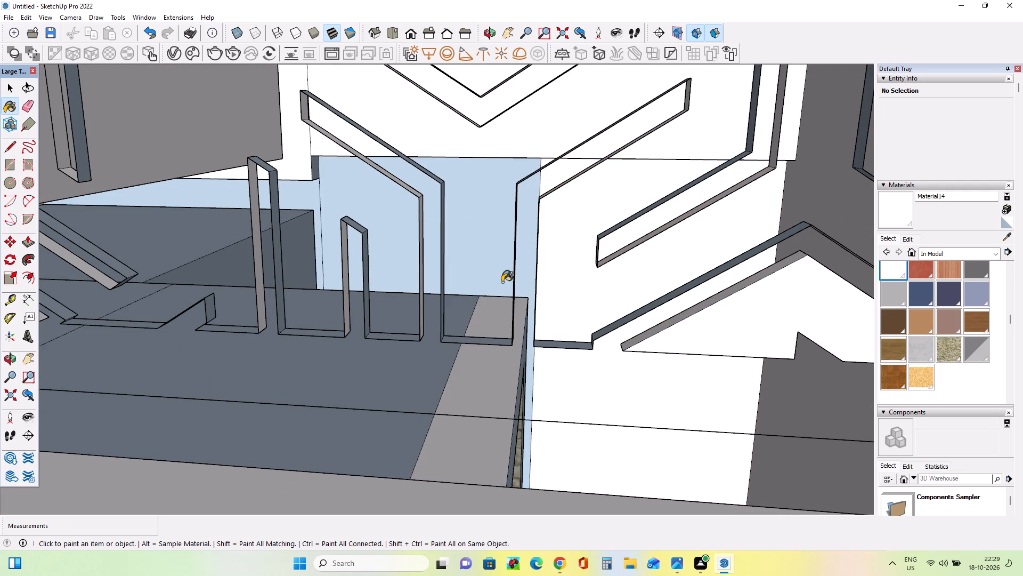
{"action": "left_click", "coordinate": [473, 254]}
{"action": "left_click", "coordinate": [477, 257]}
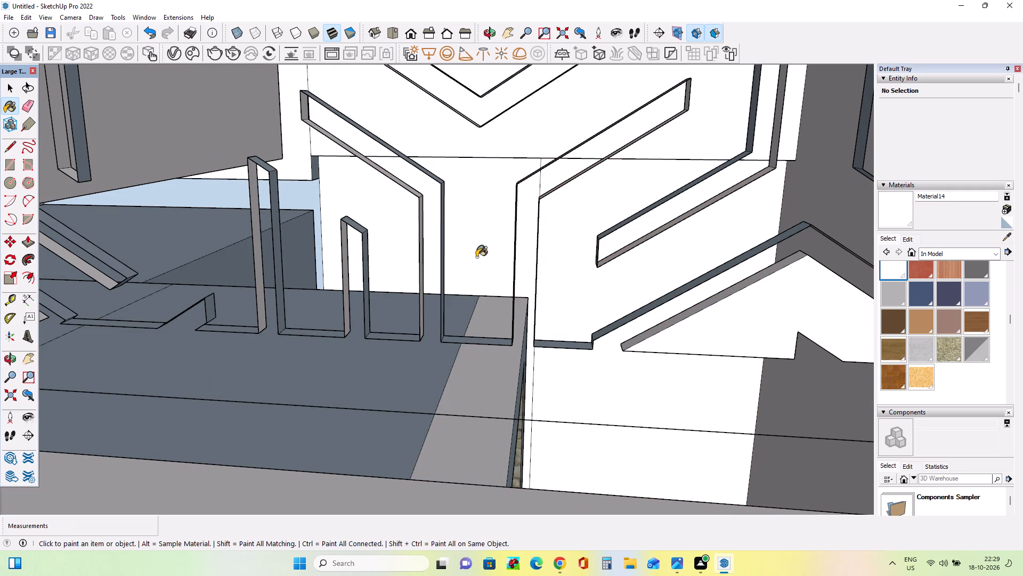
Paint the remaining blue floor, inner block and wall faces behind the lower part of the screen panel with Material14.
{"action": "left_click", "coordinate": [411, 389]}
{"action": "left_click", "coordinate": [194, 247]}
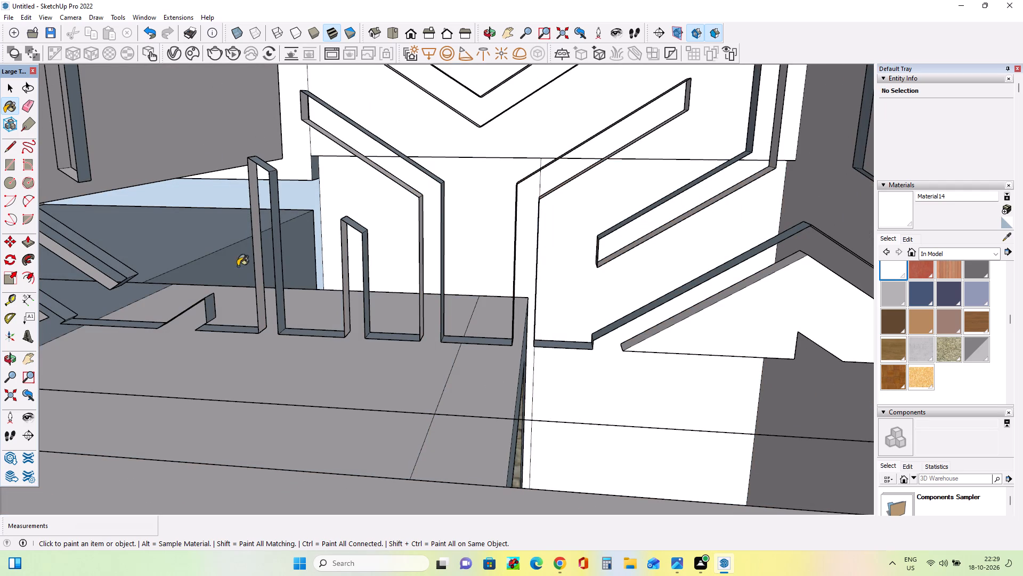
{"action": "scroll", "coordinate": [251, 276], "scroll_direction": "down", "scroll_amount": 17}
{"action": "scroll", "coordinate": [387, 322], "scroll_direction": "down", "scroll_amount": 3}
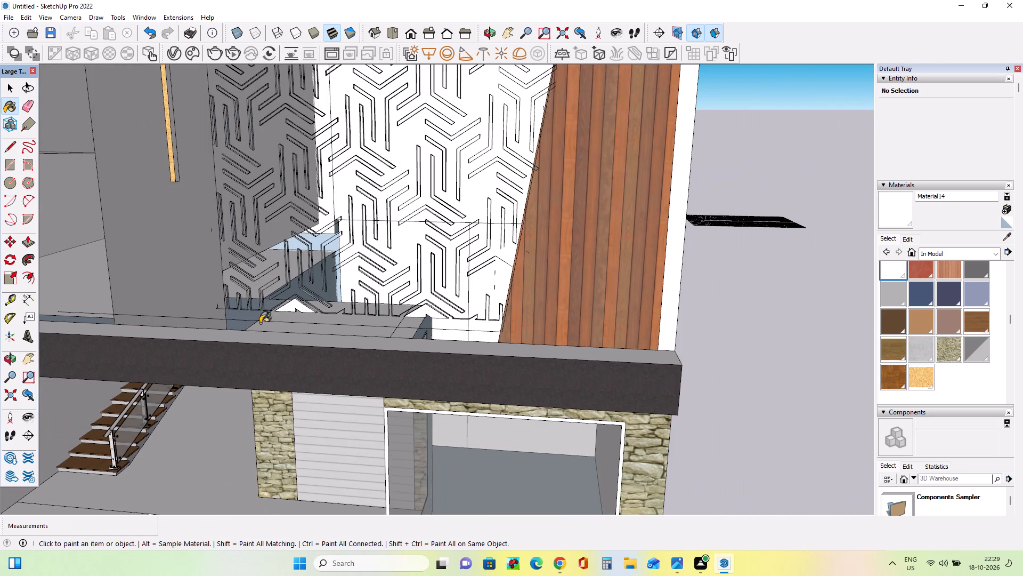
{"action": "scroll", "coordinate": [228, 328], "scroll_direction": "up", "scroll_amount": 8}
{"action": "left_click", "coordinate": [256, 319]}
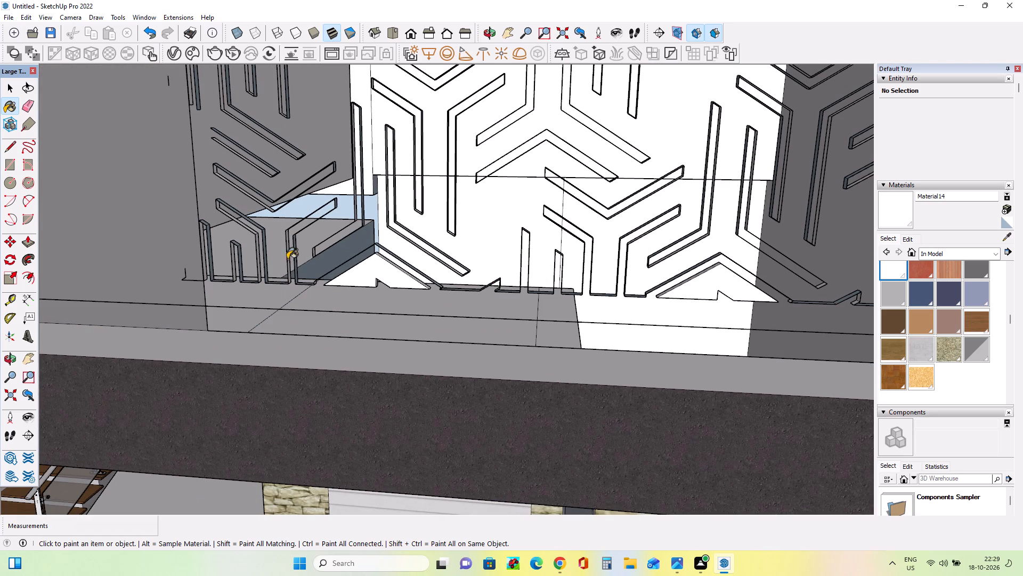
{"action": "left_click", "coordinate": [338, 255]}
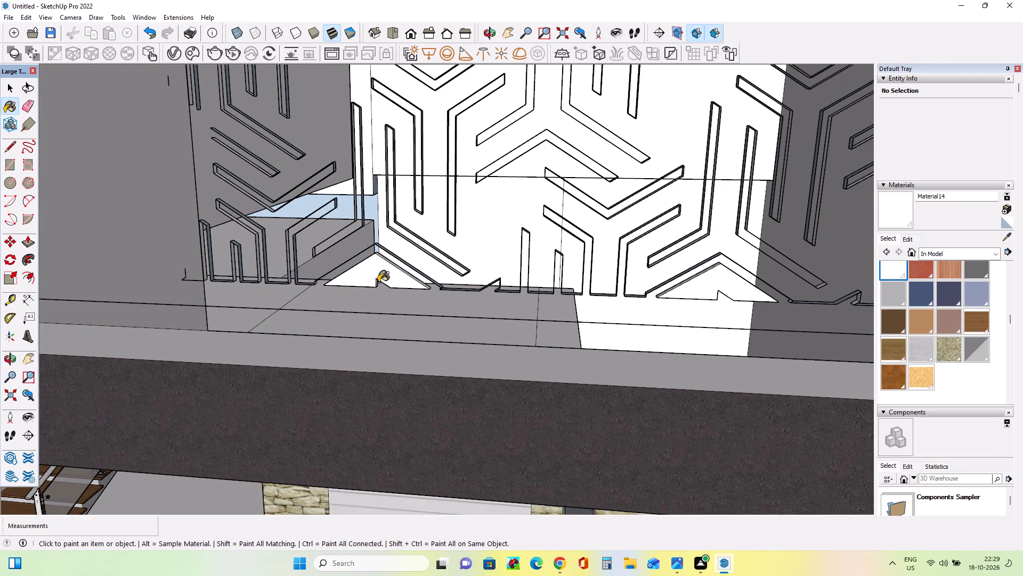
{"action": "scroll", "coordinate": [378, 282], "scroll_direction": "down", "scroll_amount": 4}
{"action": "left_click", "coordinate": [348, 203]}
{"action": "left_click", "coordinate": [348, 206]}
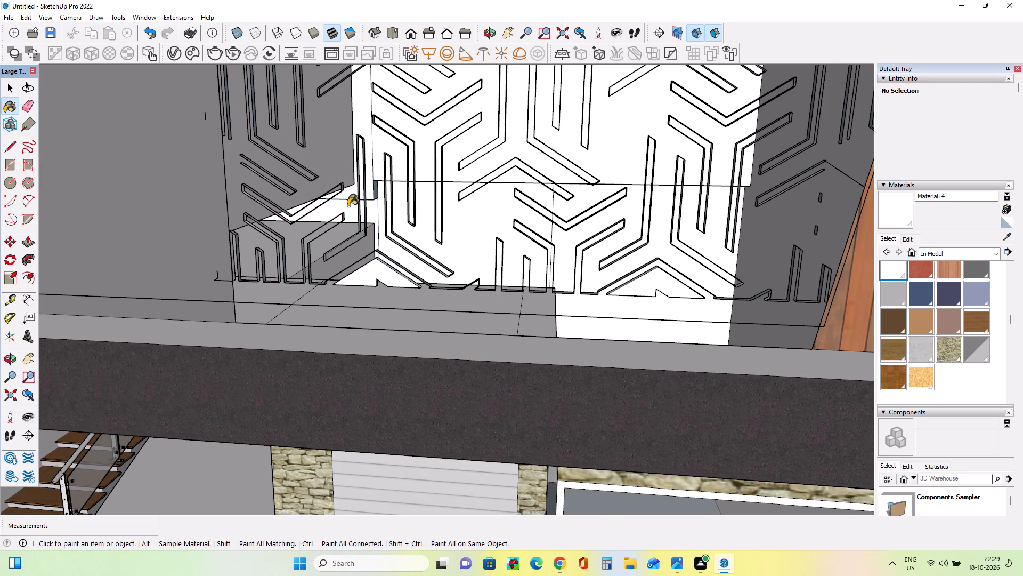
Paint the blue ceiling face behind the top of the screen panel with Material14.
{"action": "scroll", "coordinate": [407, 321], "scroll_direction": "down", "scroll_amount": 20}
{"action": "scroll", "coordinate": [407, 321], "scroll_direction": "down", "scroll_amount": 7}
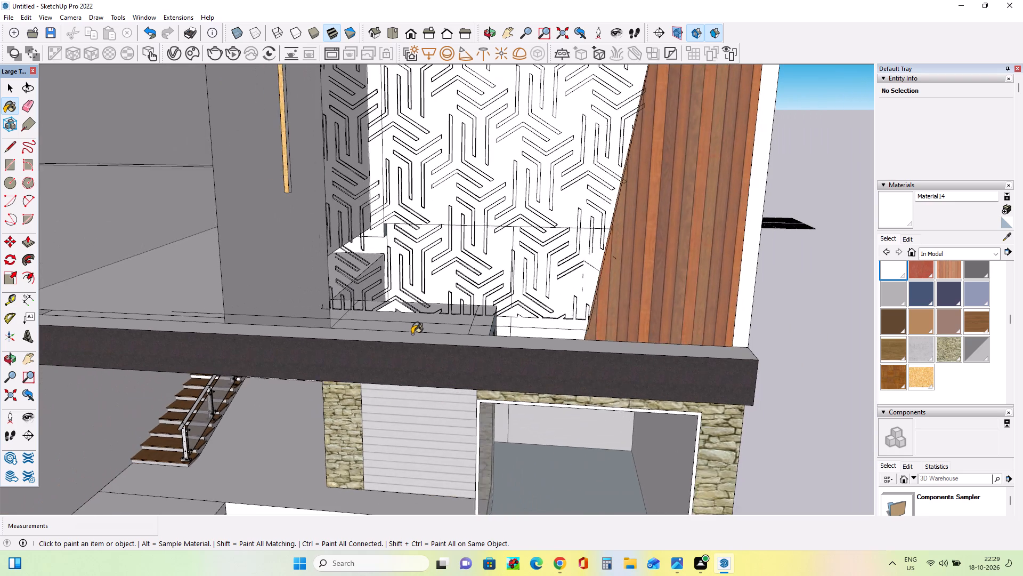
{"action": "scroll", "coordinate": [412, 334], "scroll_direction": "down", "scroll_amount": 7}
{"action": "scroll", "coordinate": [413, 334], "scroll_direction": "up", "scroll_amount": 1}
{"action": "scroll", "coordinate": [413, 335], "scroll_direction": "down", "scroll_amount": 9}
{"action": "middle_click_drag", "start_coordinate": [419, 337], "coordinate": [454, 313]}
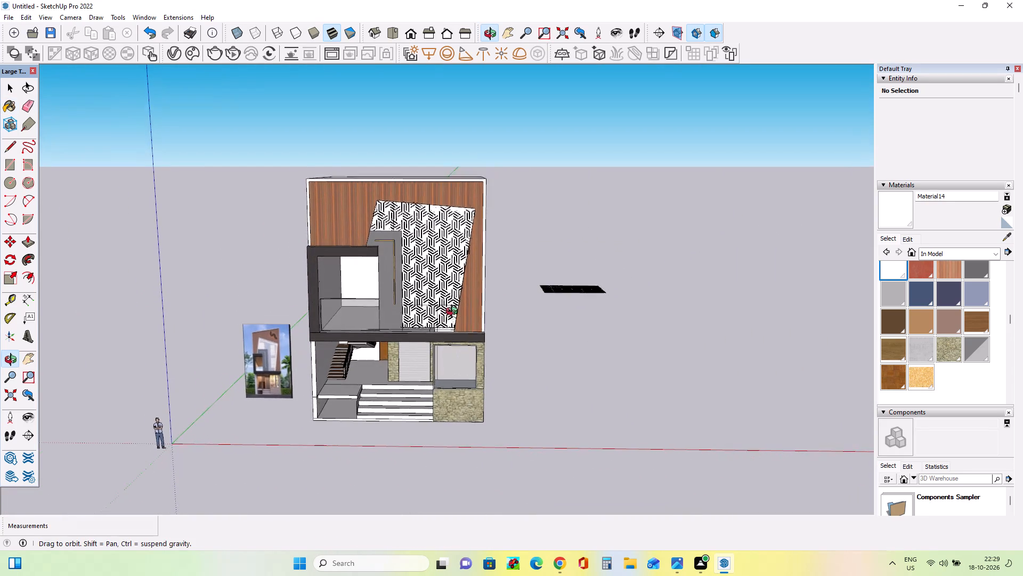
{"action": "middle_click_drag", "start_coordinate": [454, 313], "coordinate": [454, 311]}
{"action": "scroll", "coordinate": [451, 292], "scroll_direction": "up", "scroll_amount": 5}
{"action": "middle_click_drag", "start_coordinate": [451, 292], "coordinate": [455, 287]}
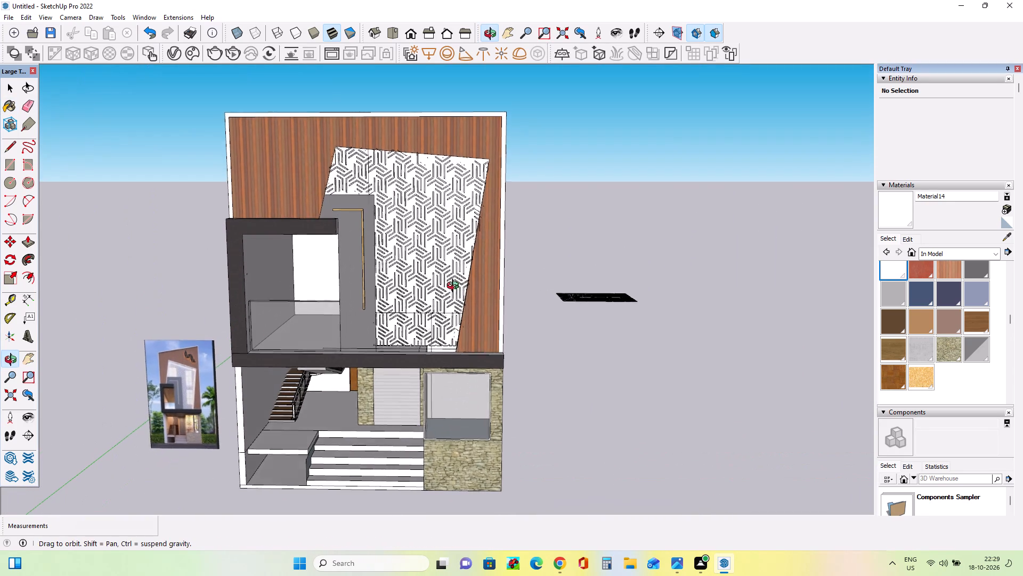
{"action": "middle_click_drag", "start_coordinate": [455, 287], "coordinate": [461, 282]}
{"action": "middle_click_drag", "start_coordinate": [461, 284], "coordinate": [476, 240]}
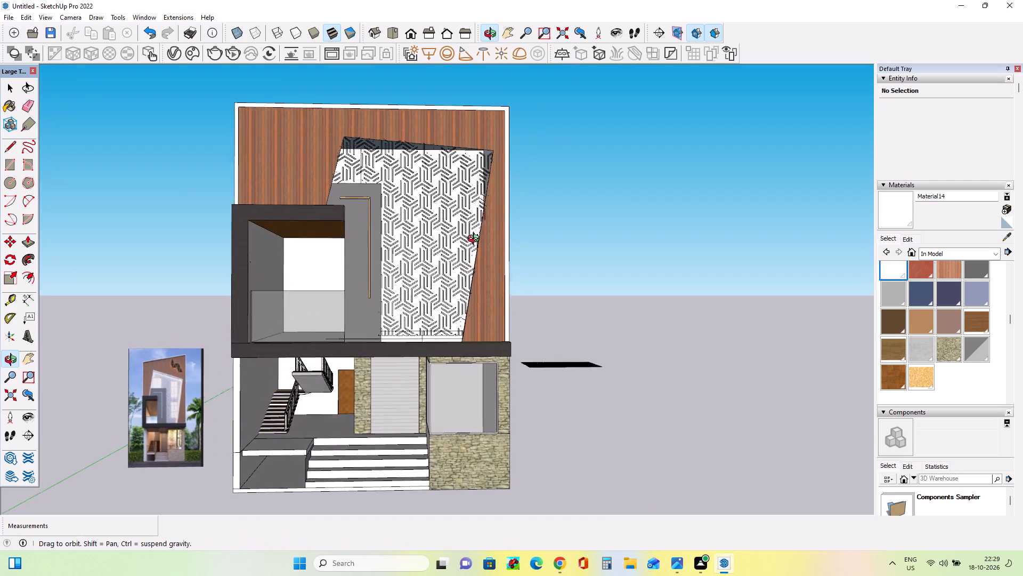
{"action": "middle_click_drag", "start_coordinate": [476, 240], "coordinate": [460, 171]}
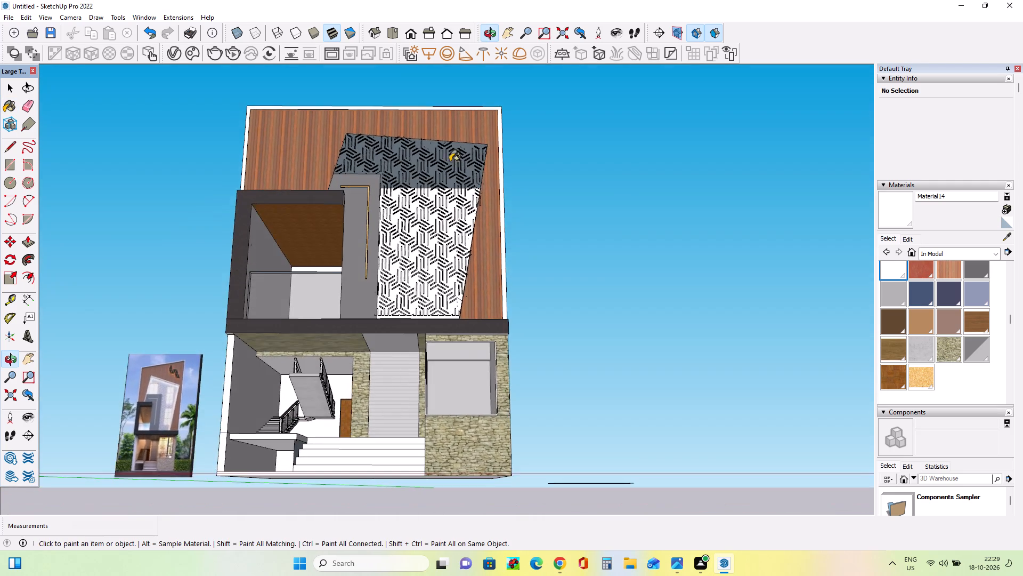
{"action": "scroll", "coordinate": [429, 148], "scroll_direction": "up", "scroll_amount": 11}
{"action": "left_click", "coordinate": [441, 140]}
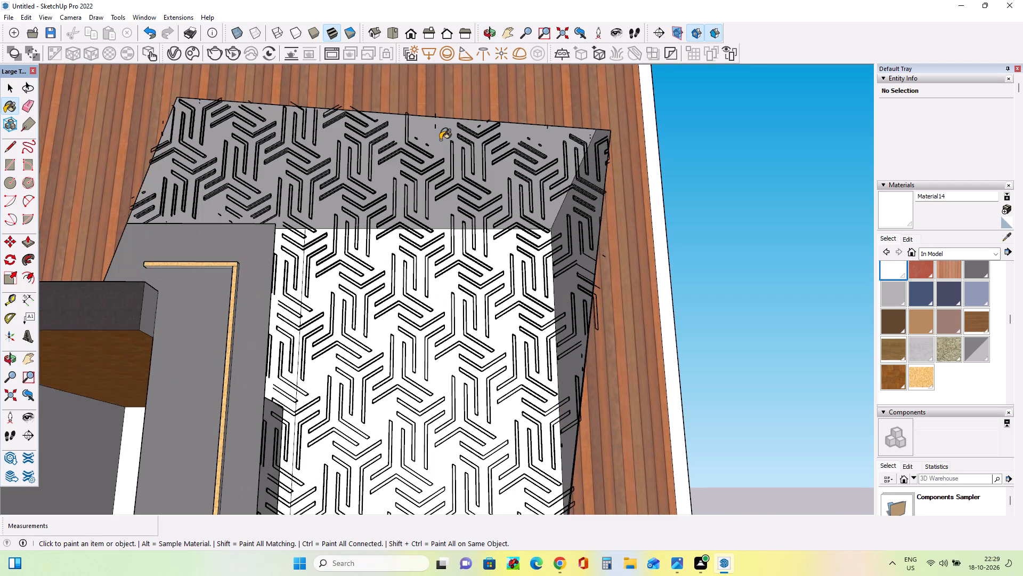
Examine the whole front facade to check the painted interior behind the screen panel against the reference image.
{"action": "scroll", "coordinate": [417, 173], "scroll_direction": "down", "scroll_amount": 18}
{"action": "scroll", "coordinate": [415, 228], "scroll_direction": "down", "scroll_amount": 4}
{"action": "middle_click_drag", "start_coordinate": [421, 238], "coordinate": [413, 290]}
{"action": "scroll", "coordinate": [412, 278], "scroll_direction": "up", "scroll_amount": 3}
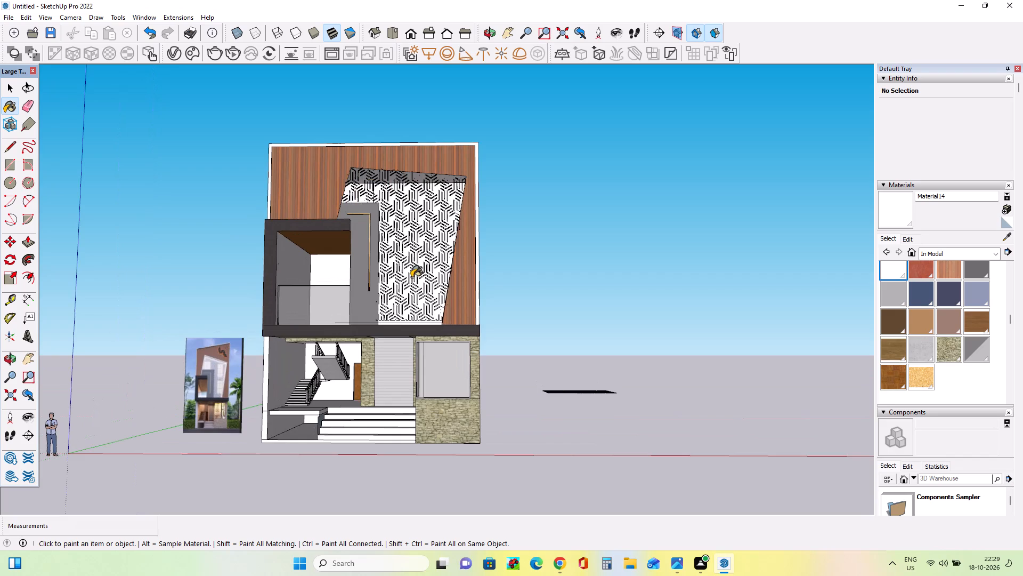
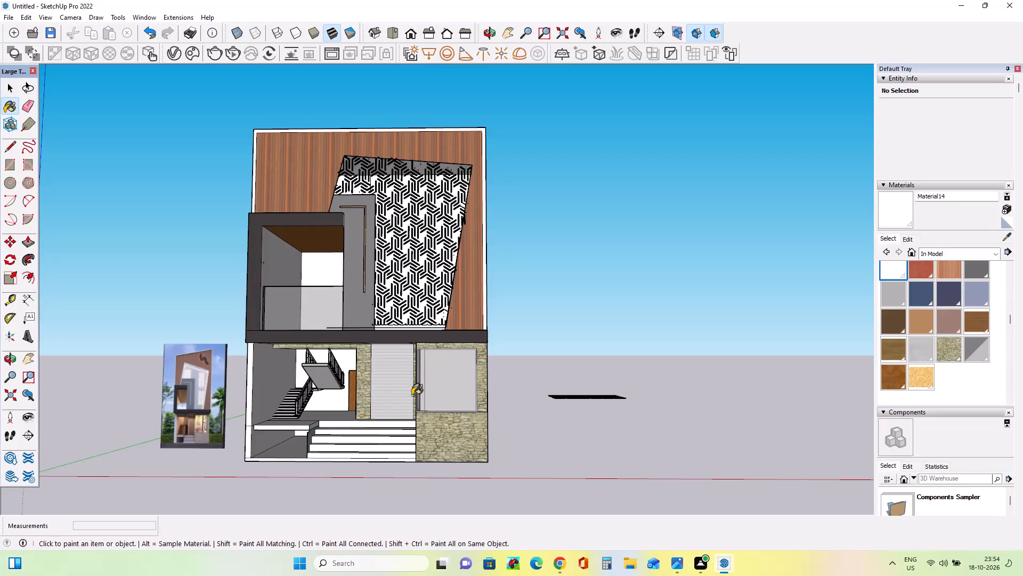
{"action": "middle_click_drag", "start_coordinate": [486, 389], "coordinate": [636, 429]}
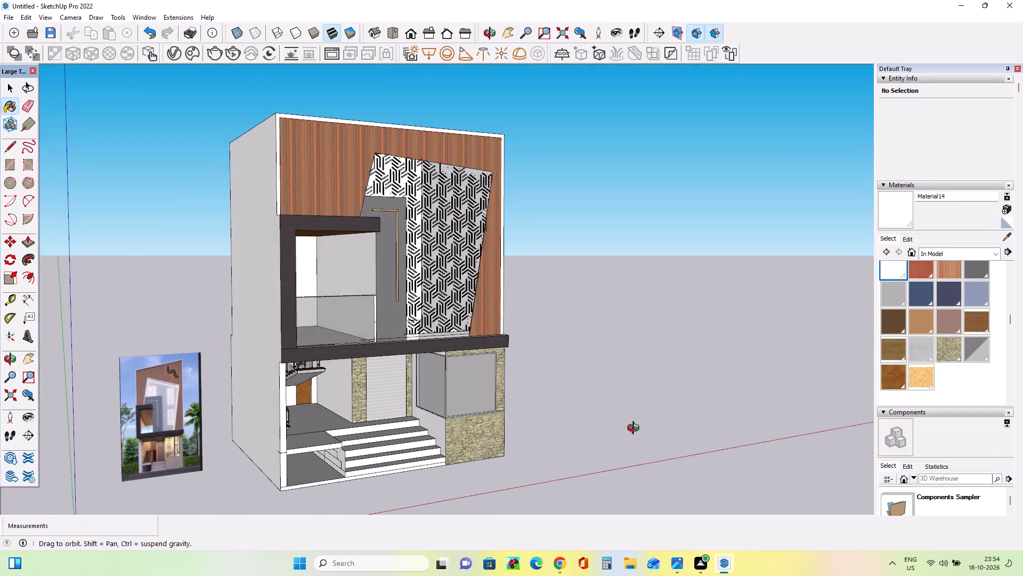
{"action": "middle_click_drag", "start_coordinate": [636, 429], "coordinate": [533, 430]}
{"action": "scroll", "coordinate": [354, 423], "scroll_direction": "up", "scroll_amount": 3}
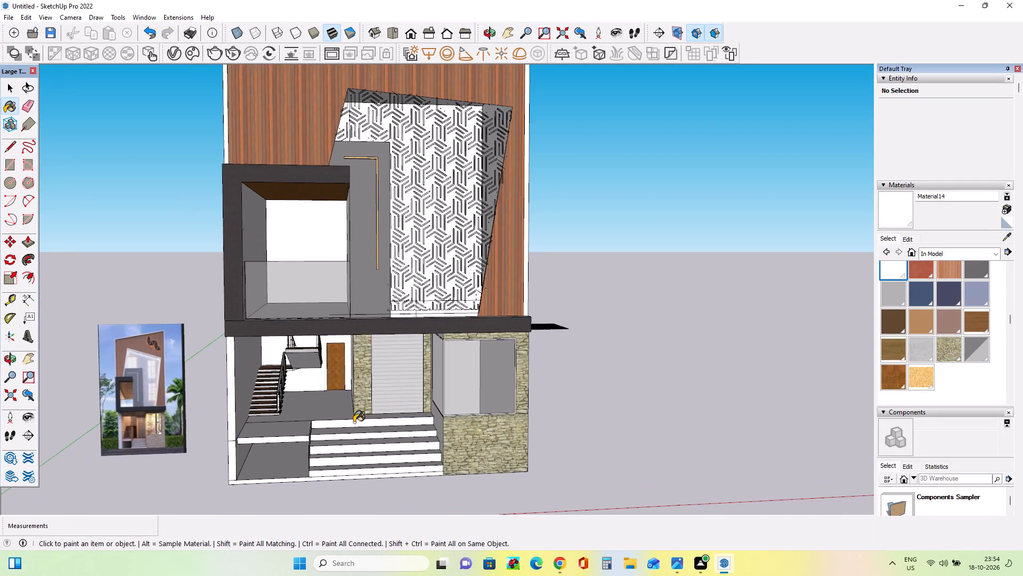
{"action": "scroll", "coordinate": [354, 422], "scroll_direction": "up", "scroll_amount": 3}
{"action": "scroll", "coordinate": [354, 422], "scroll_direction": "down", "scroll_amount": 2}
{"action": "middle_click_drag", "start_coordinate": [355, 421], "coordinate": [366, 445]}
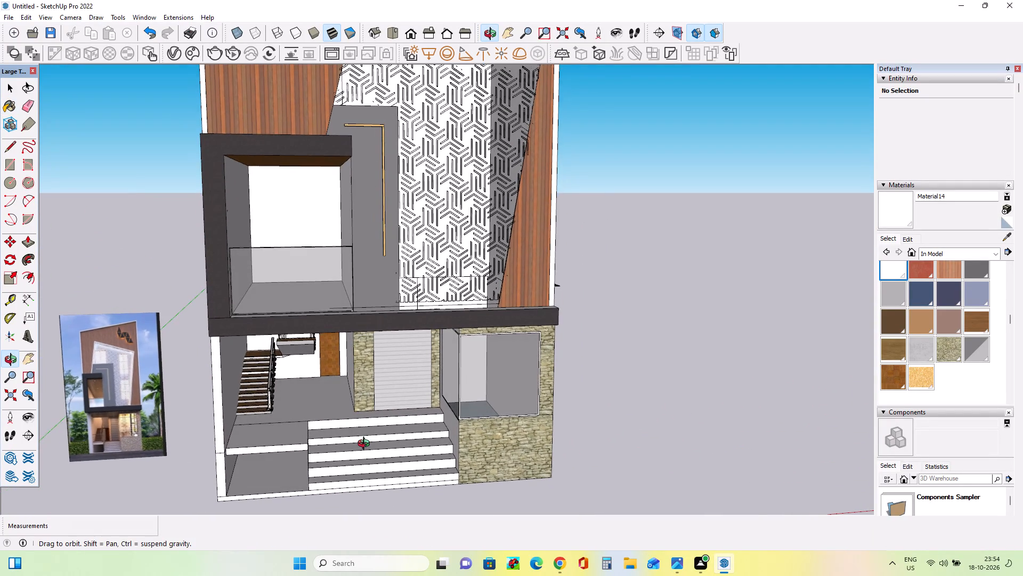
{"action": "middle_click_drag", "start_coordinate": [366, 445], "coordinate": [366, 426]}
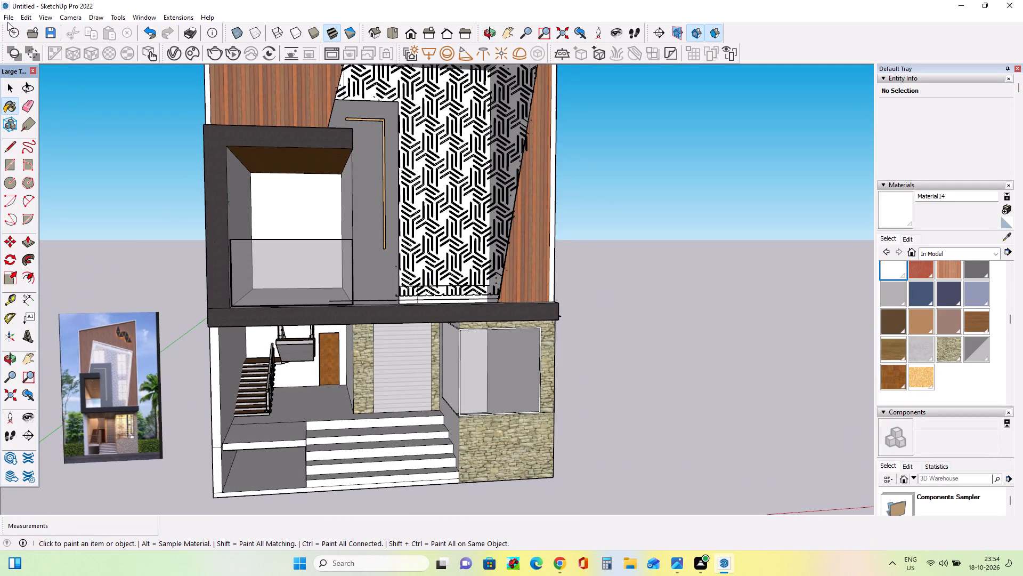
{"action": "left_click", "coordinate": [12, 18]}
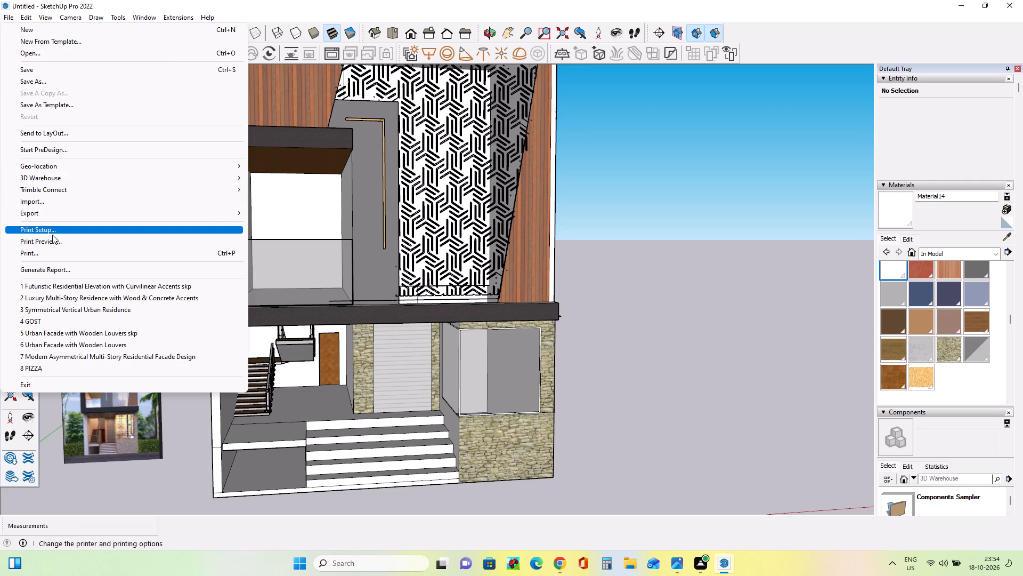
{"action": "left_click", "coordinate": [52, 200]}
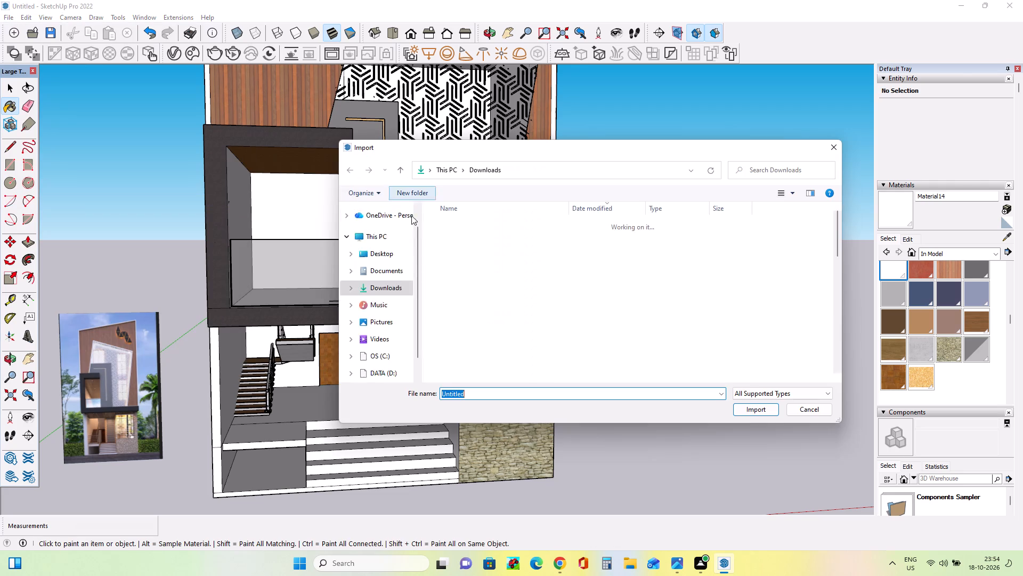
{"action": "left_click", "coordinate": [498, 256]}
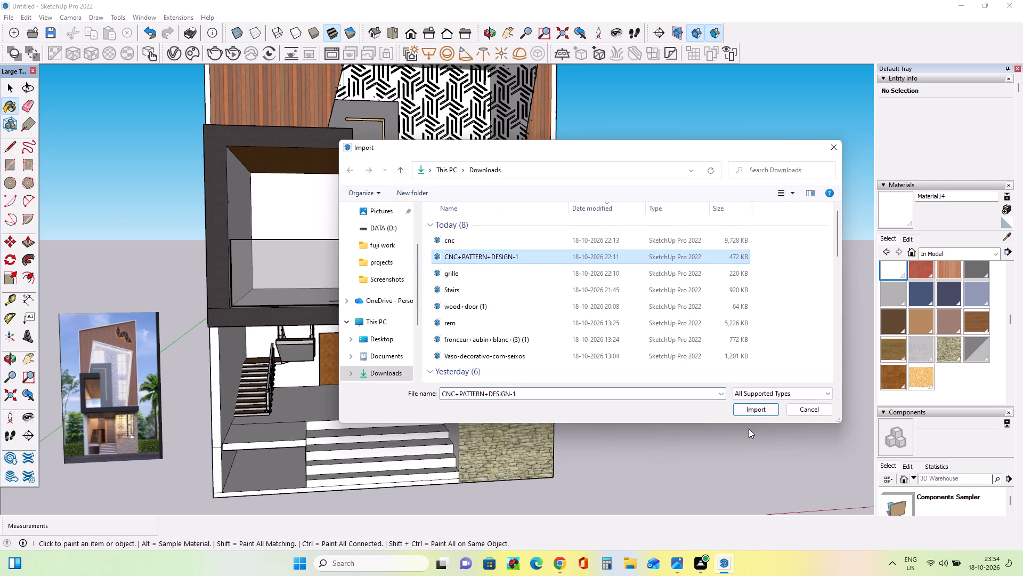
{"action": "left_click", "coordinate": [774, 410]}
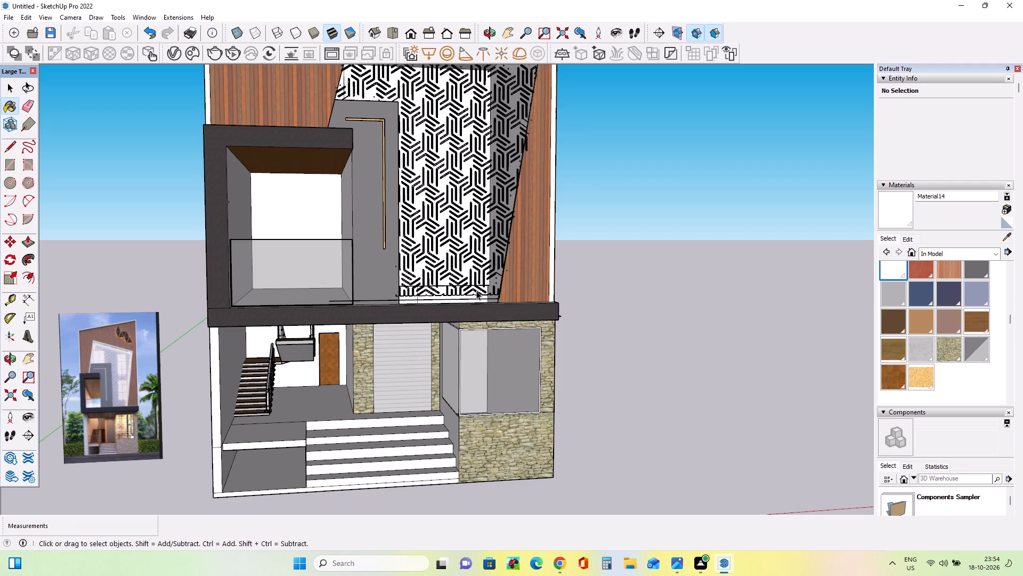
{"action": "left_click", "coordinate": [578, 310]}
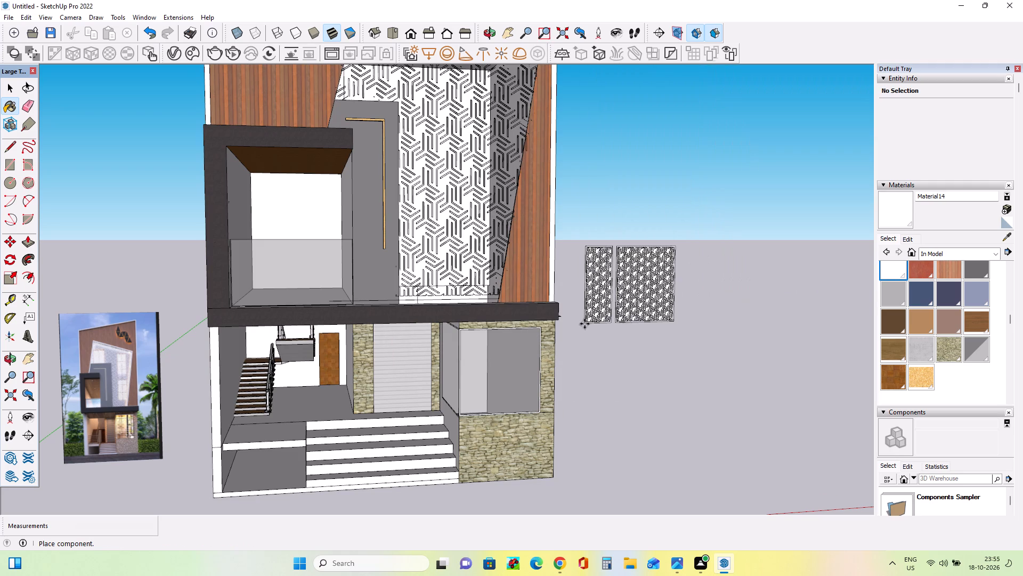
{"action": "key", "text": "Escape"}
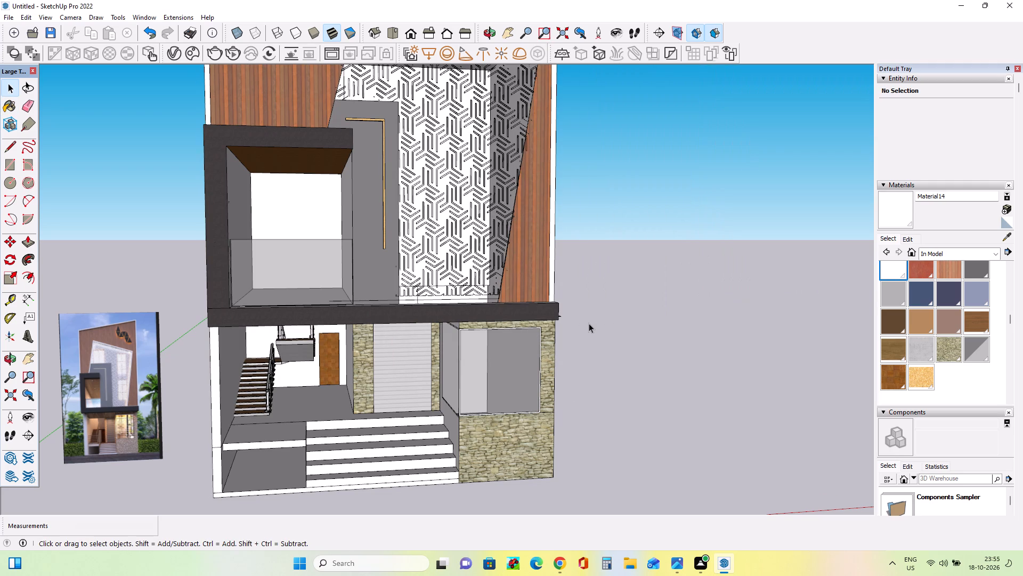
Import the grille model from the Downloads folder and place it on the raised entrance landing beside the front steps.
{"action": "left_click", "coordinate": [6, 17]}
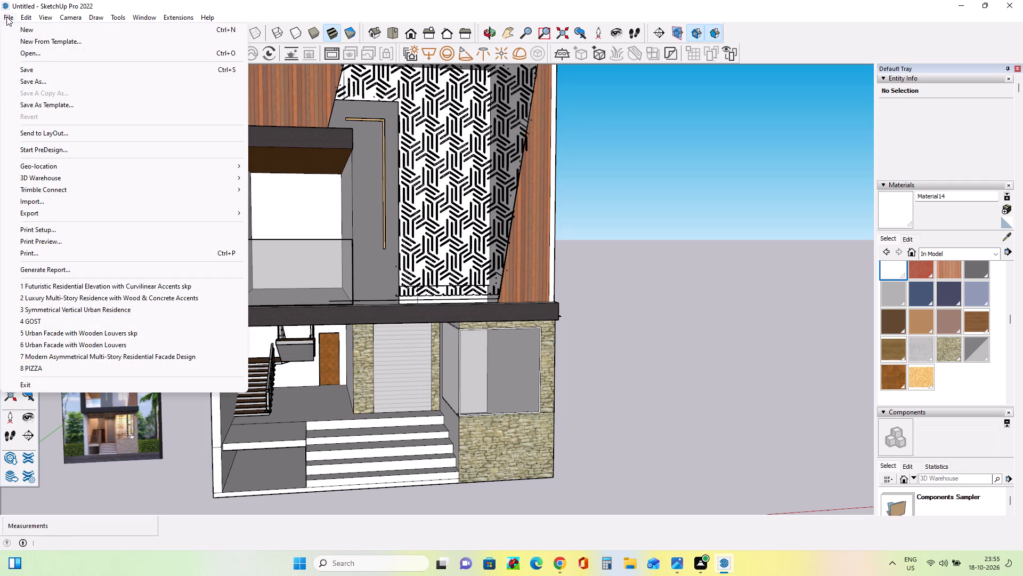
{"action": "left_click", "coordinate": [70, 204]}
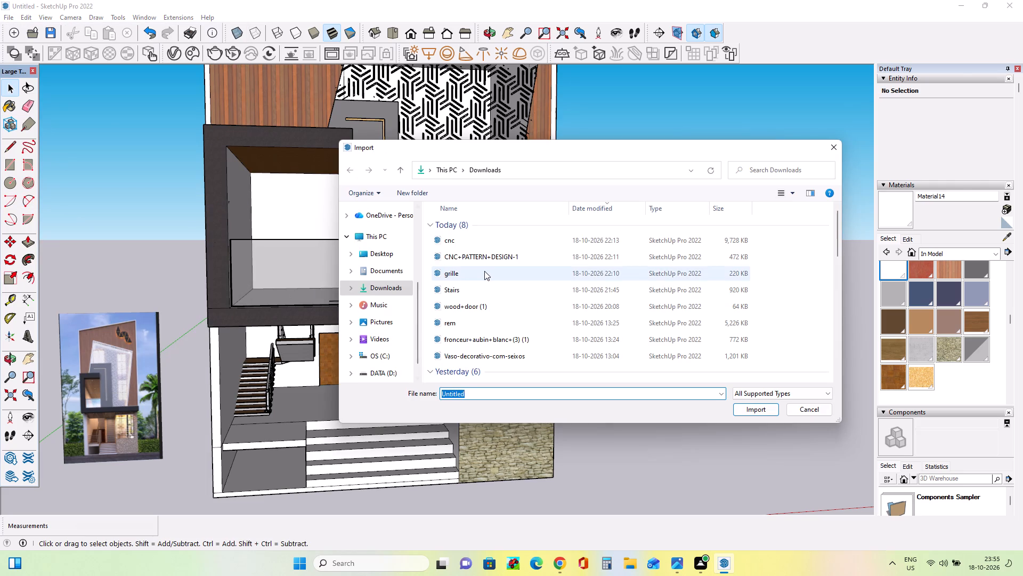
{"action": "left_click", "coordinate": [483, 270]}
{"action": "left_click", "coordinate": [766, 410]}
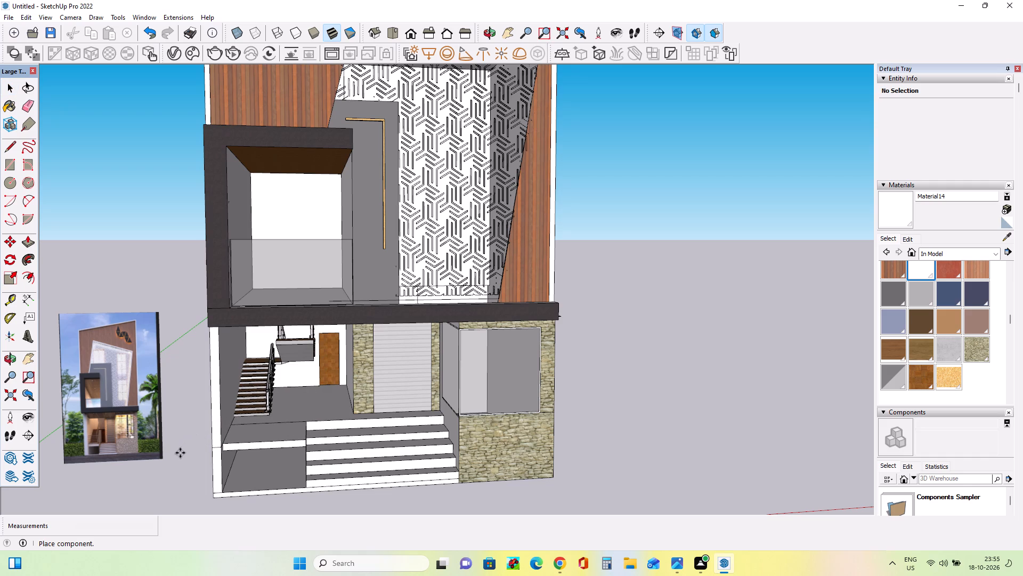
{"action": "left_click", "coordinate": [229, 447]}
Move the grille railing about 4' 11" along the landing's front edge to the corner at the outer side wall.
{"action": "scroll", "coordinate": [274, 435], "scroll_direction": "up", "scroll_amount": 7}
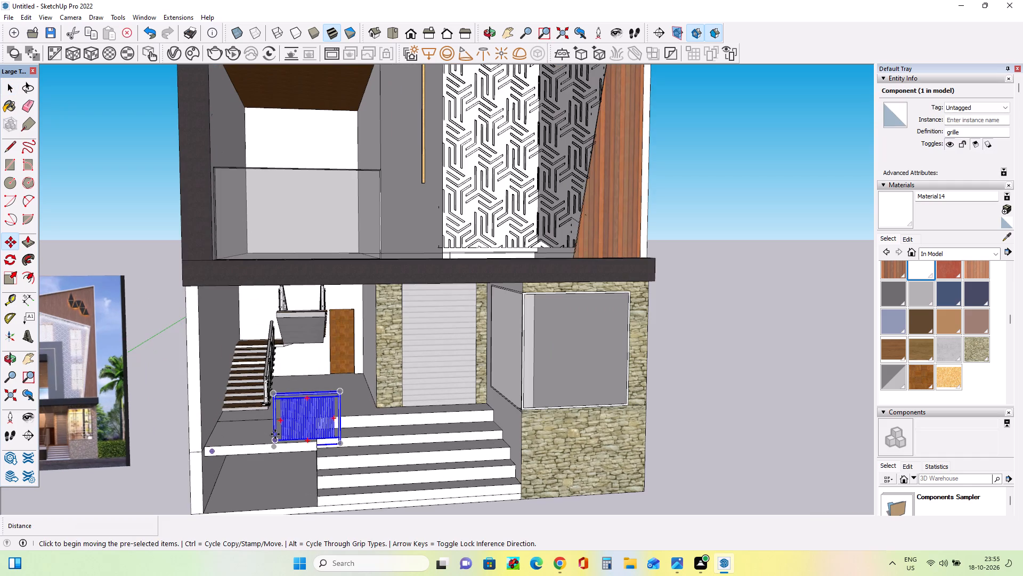
{"action": "scroll", "coordinate": [306, 434], "scroll_direction": "down", "scroll_amount": 3}
{"action": "scroll", "coordinate": [105, 444], "scroll_direction": "up", "scroll_amount": 10}
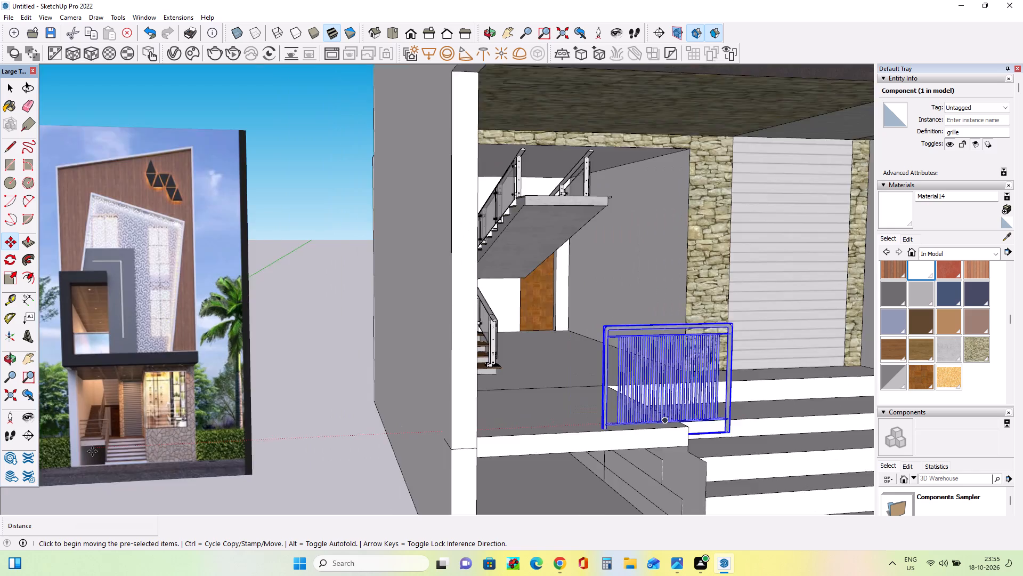
{"action": "scroll", "coordinate": [92, 451], "scroll_direction": "up", "scroll_amount": 10}
{"action": "scroll", "coordinate": [92, 451], "scroll_direction": "down", "scroll_amount": 2}
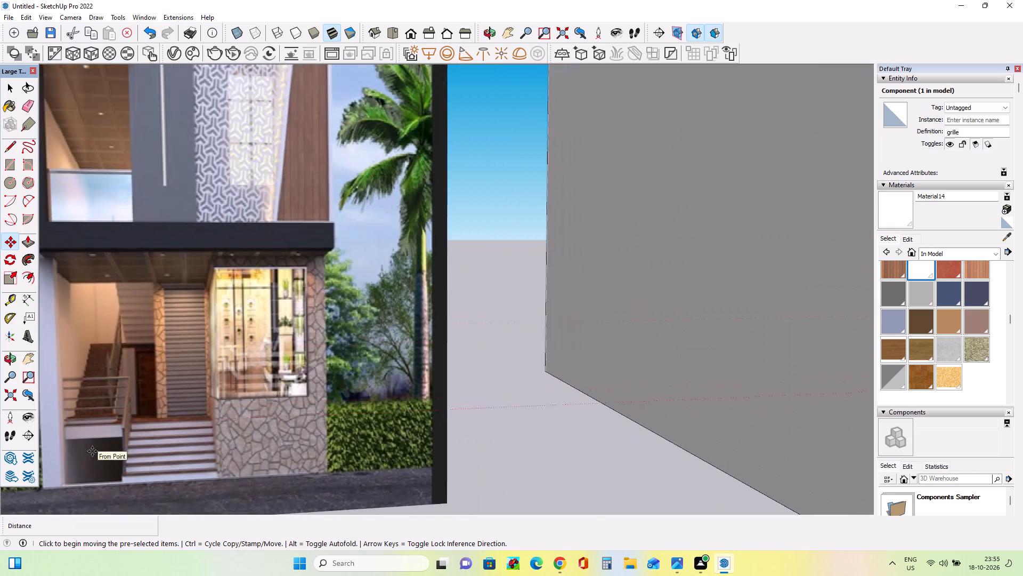
{"action": "scroll", "coordinate": [92, 451], "scroll_direction": "down", "scroll_amount": 17}
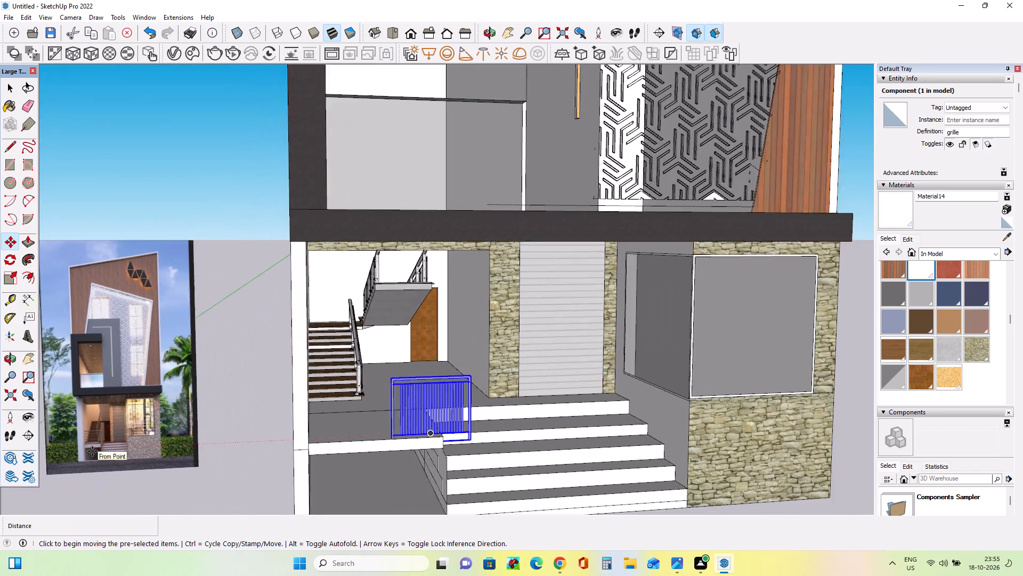
{"action": "middle_click_drag", "start_coordinate": [331, 461], "coordinate": [302, 502]}
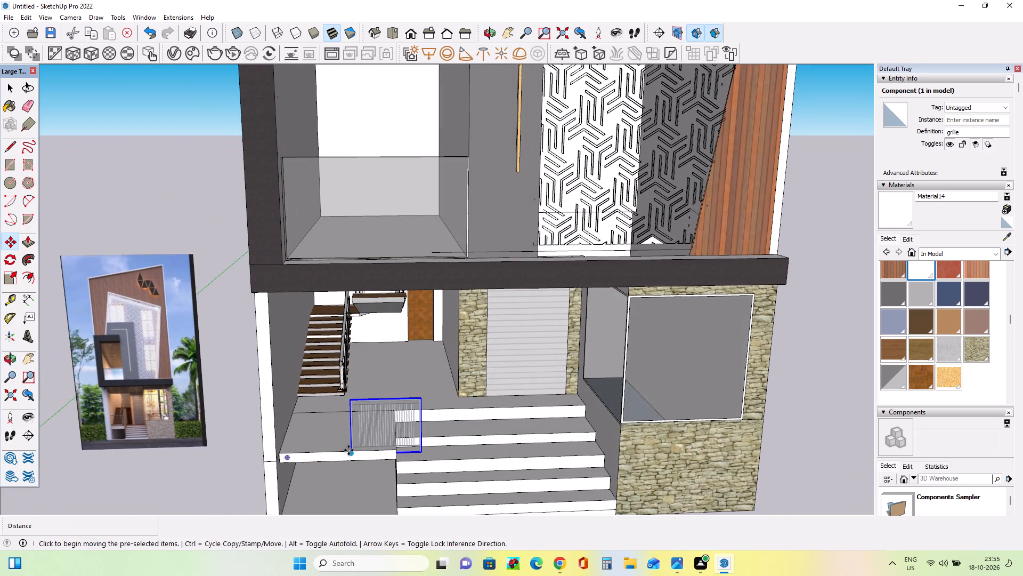
{"action": "left_click", "coordinate": [348, 450]}
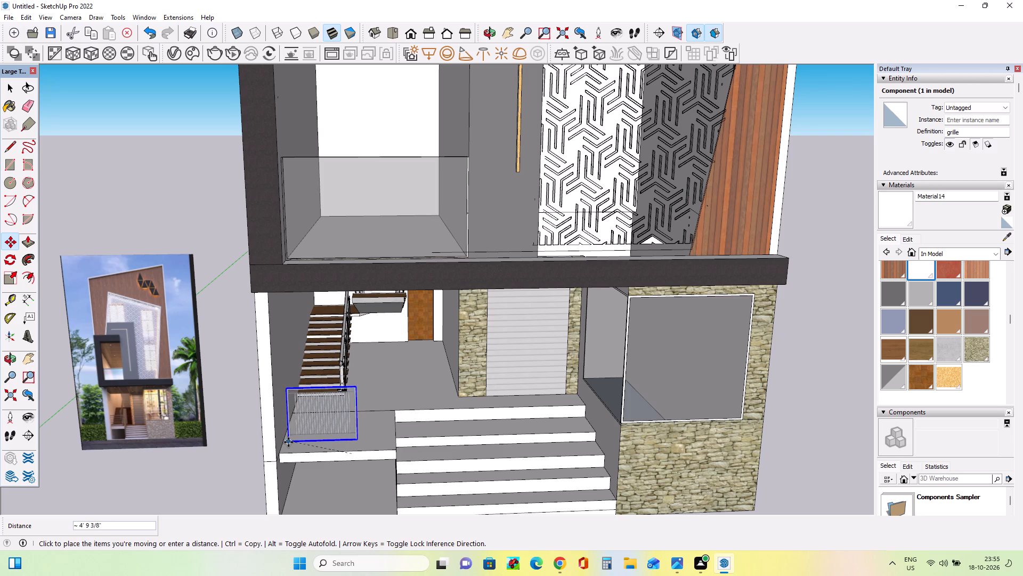
{"action": "left_click", "coordinate": [280, 450]}
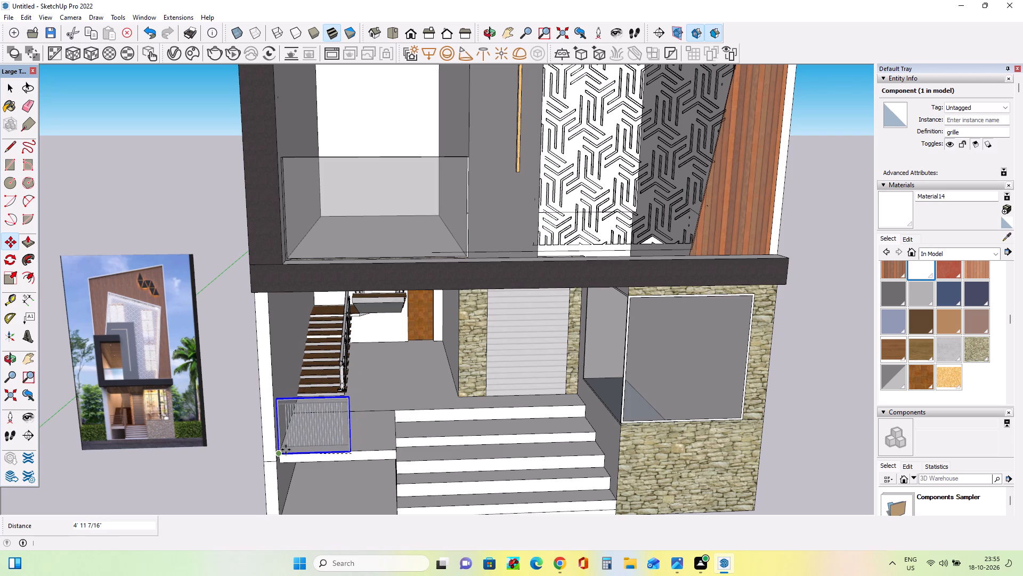
Stretch the grille railing lengthwise about 1.7 times so it spans the landing's front edge as far as the steps.
{"action": "middle_click_drag", "start_coordinate": [357, 454], "coordinate": [304, 470]}
{"action": "scroll", "coordinate": [329, 457], "scroll_direction": "up", "scroll_amount": 6}
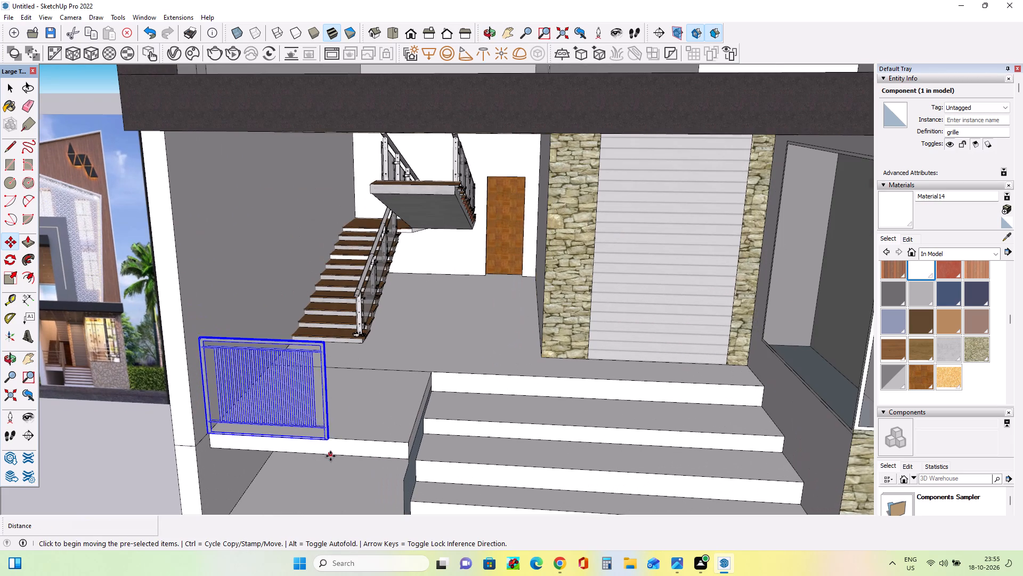
{"action": "left_click", "coordinate": [7, 280]}
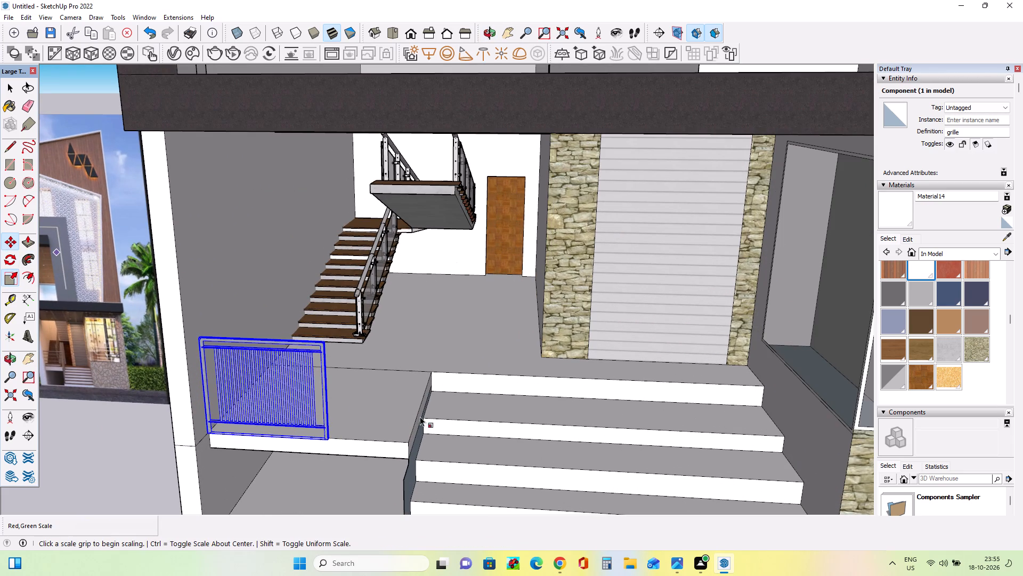
{"action": "middle_click_drag", "start_coordinate": [419, 419], "coordinate": [242, 438]}
{"action": "scroll", "coordinate": [220, 361], "scroll_direction": "up", "scroll_amount": 6}
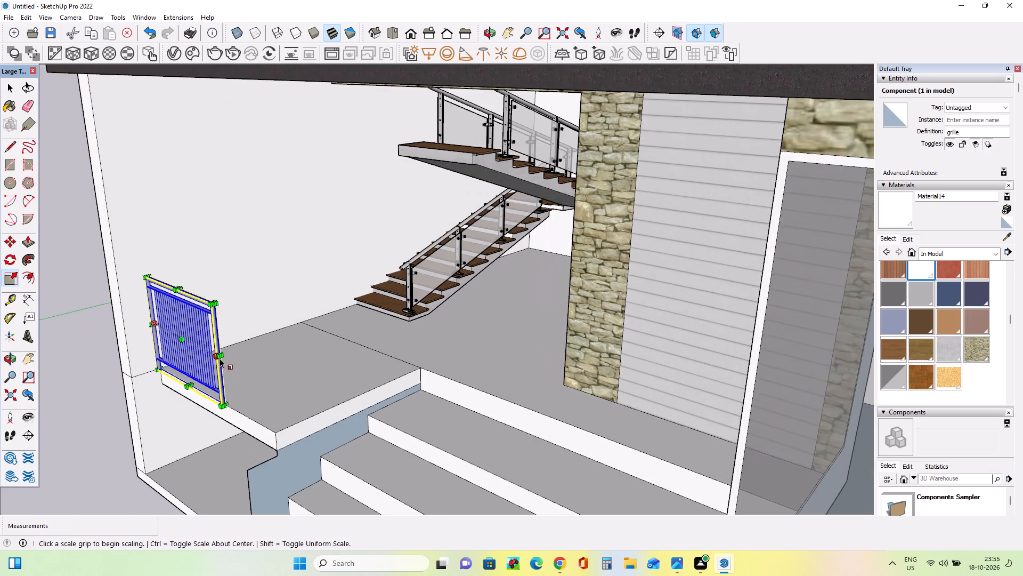
{"action": "scroll", "coordinate": [220, 358], "scroll_direction": "up", "scroll_amount": 6}
{"action": "left_click", "coordinate": [222, 356]}
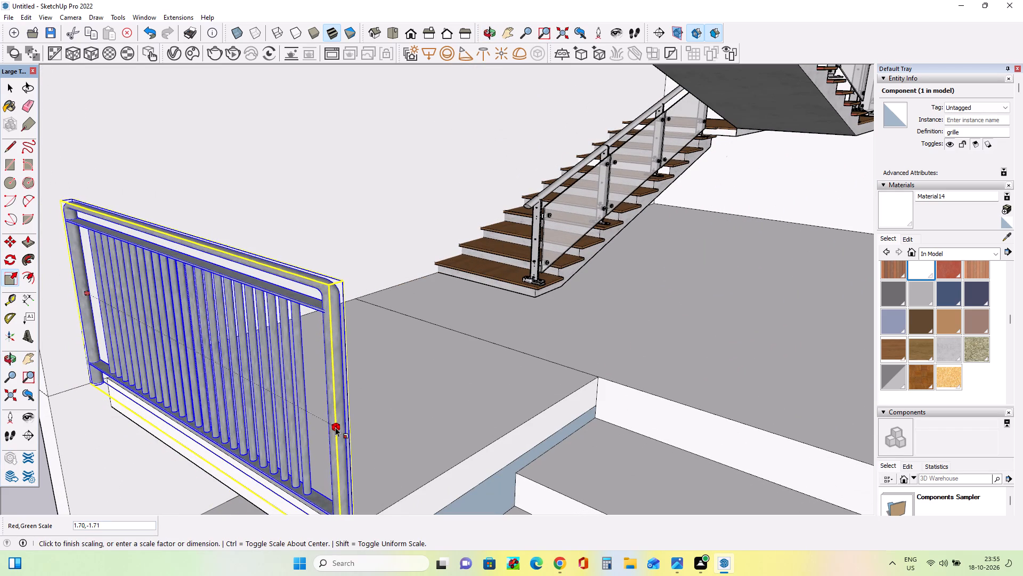
{"action": "left_click", "coordinate": [335, 427]}
Scale the grille railing's length by about 0.97 to trim it to the landing's front edge.
{"action": "middle_click_drag", "start_coordinate": [312, 434], "coordinate": [413, 380]}
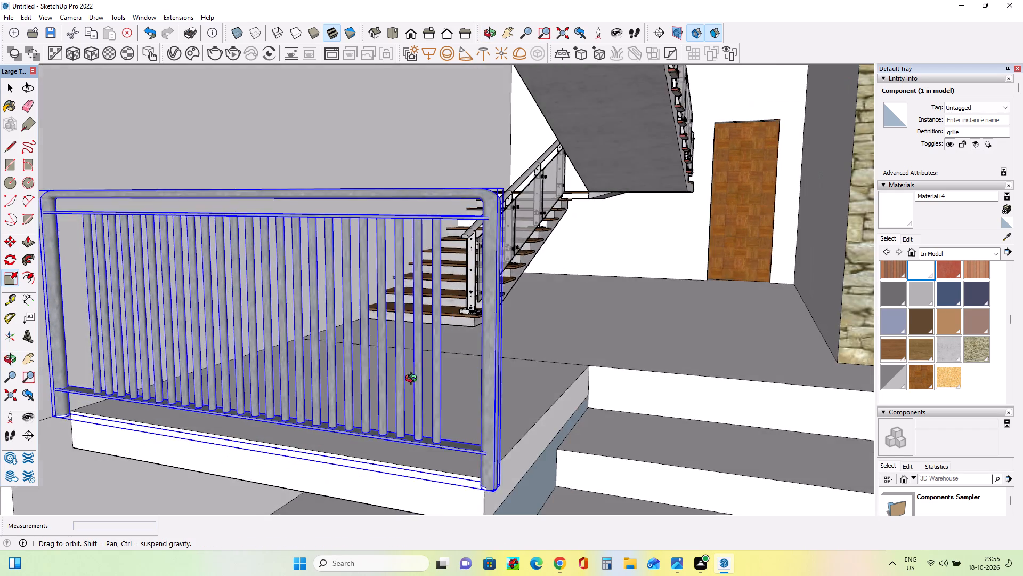
{"action": "middle_click_drag", "start_coordinate": [413, 380], "coordinate": [421, 383]}
{"action": "middle_click_drag", "start_coordinate": [513, 446], "coordinate": [332, 446]}
{"action": "left_click", "coordinate": [295, 338]}
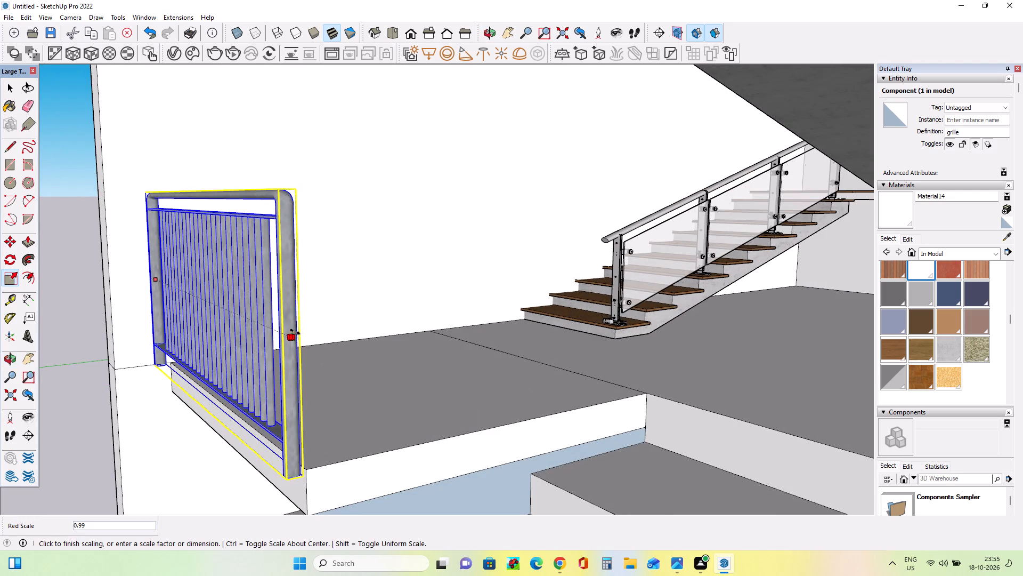
{"action": "left_click", "coordinate": [295, 329]}
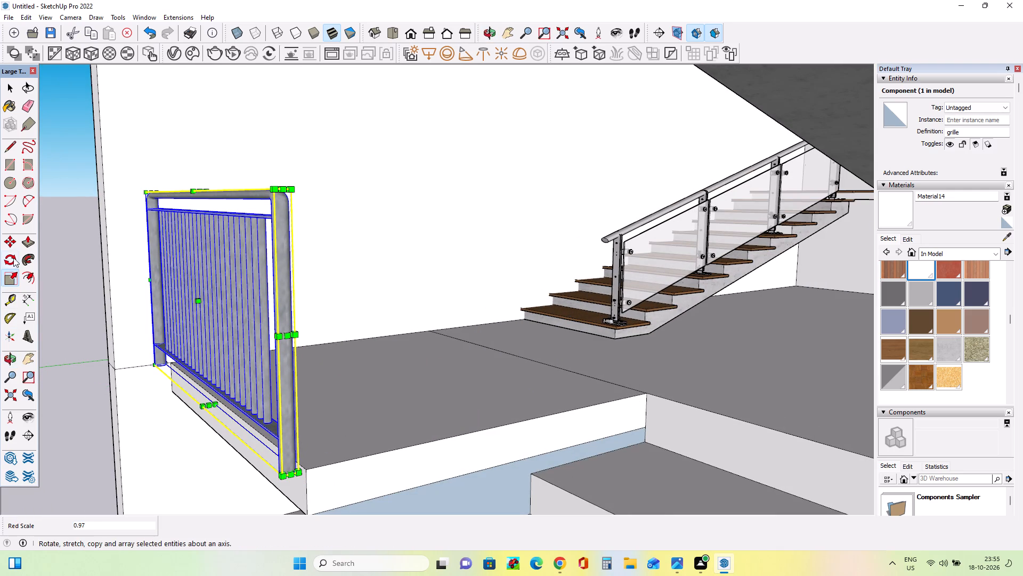
Move the grille railing about 4 9/16" back onto the landing, lining up its lower end with the landing's stair-side corner.
{"action": "left_click", "coordinate": [10, 241]}
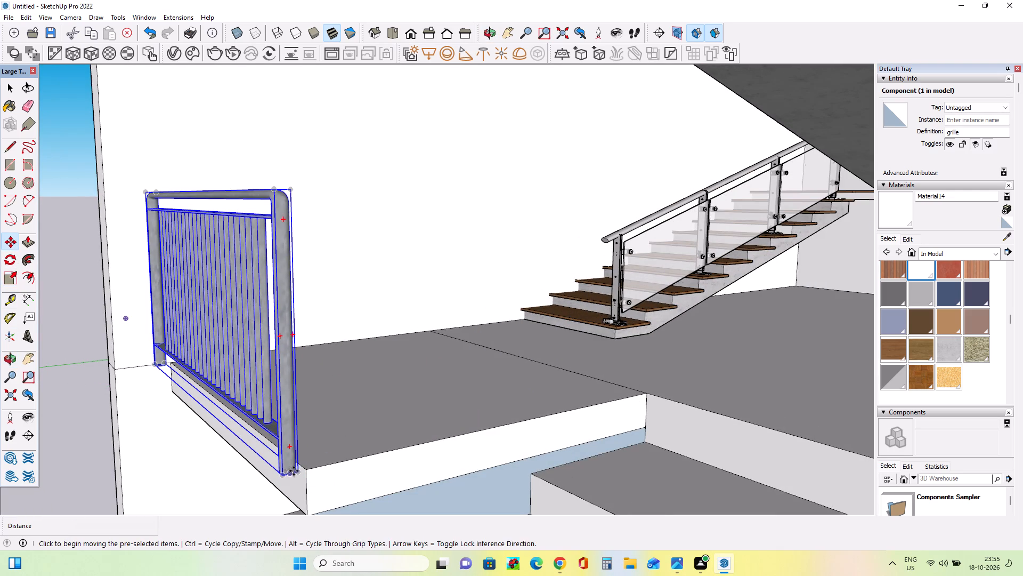
{"action": "left_click", "coordinate": [299, 471]}
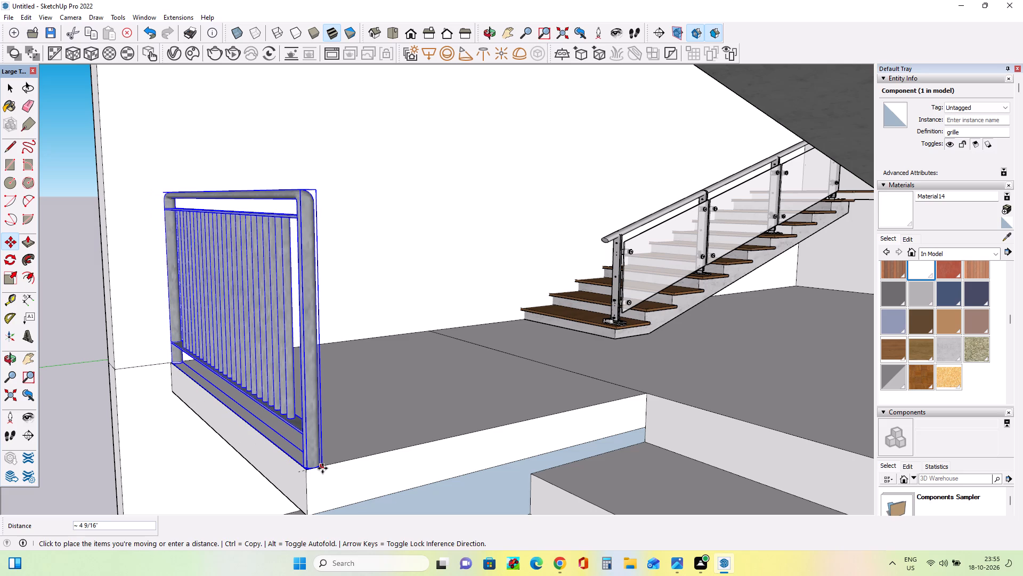
{"action": "left_click", "coordinate": [322, 468]}
Copy the grille railing about 7' 9 5/8" sideways from the landing's stair-side corner, placing the copy across the front steps.
{"action": "middle_click_drag", "start_coordinate": [289, 459], "coordinate": [427, 482]}
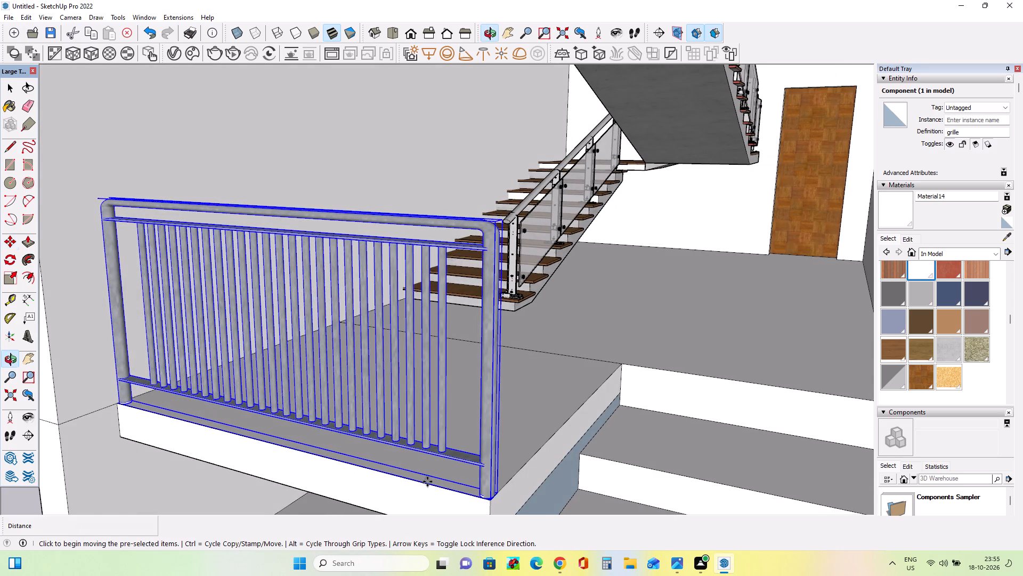
{"action": "scroll", "coordinate": [427, 482], "scroll_direction": "down", "scroll_amount": 3}
{"action": "middle_click_drag", "start_coordinate": [428, 482], "coordinate": [497, 461]}
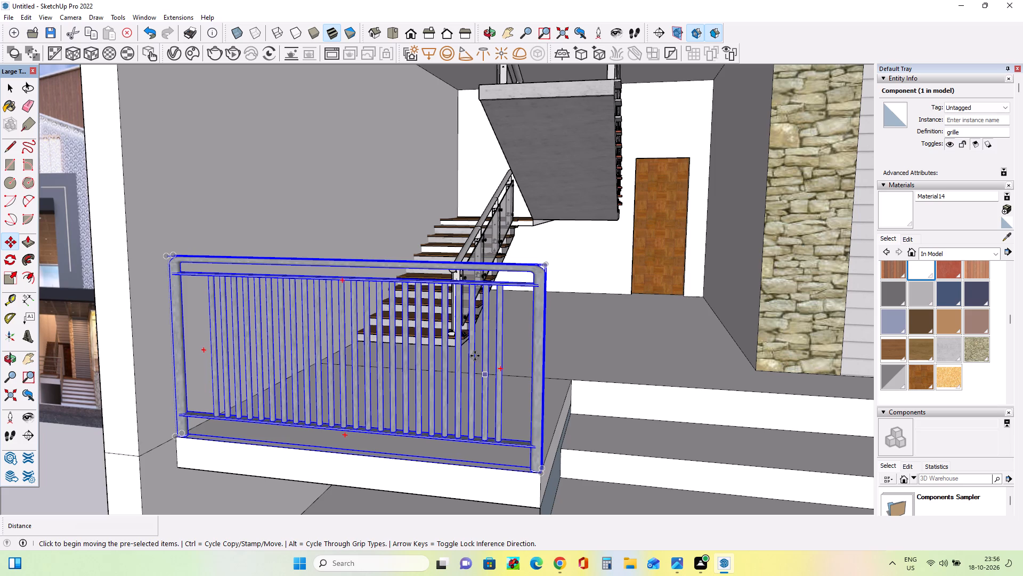
{"action": "scroll", "coordinate": [475, 356], "scroll_direction": "down", "scroll_amount": 6}
{"action": "middle_click_drag", "start_coordinate": [484, 370], "coordinate": [512, 400]}
{"action": "scroll", "coordinate": [485, 373], "scroll_direction": "down", "scroll_amount": 1}
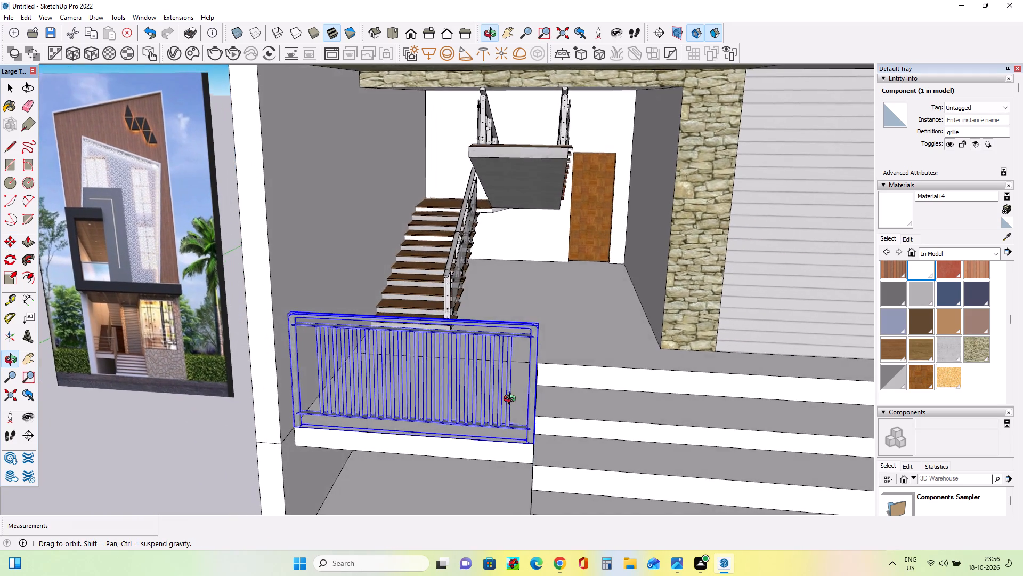
{"action": "middle_click_drag", "start_coordinate": [512, 400], "coordinate": [507, 390]}
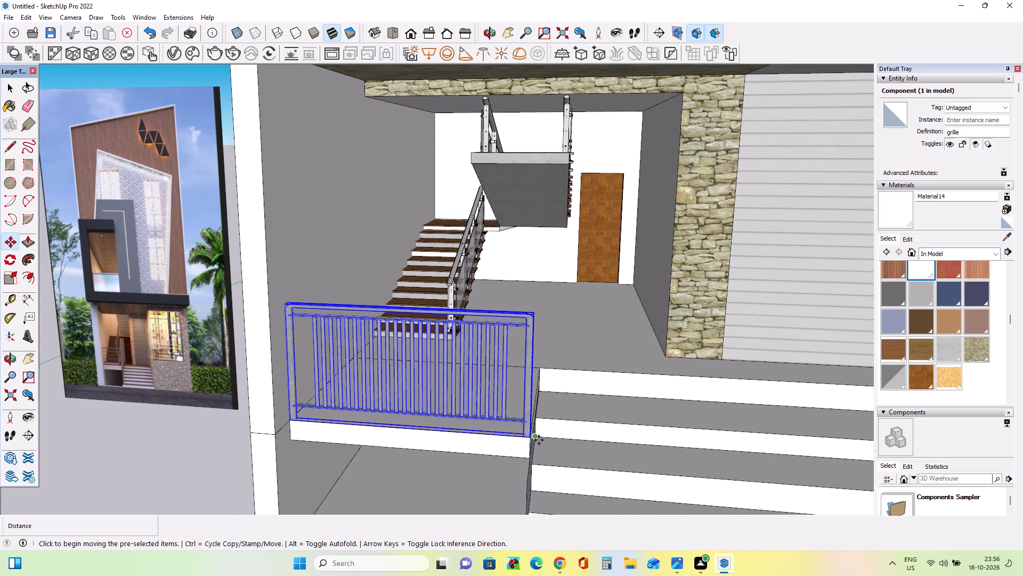
{"action": "left_click", "coordinate": [533, 441]}
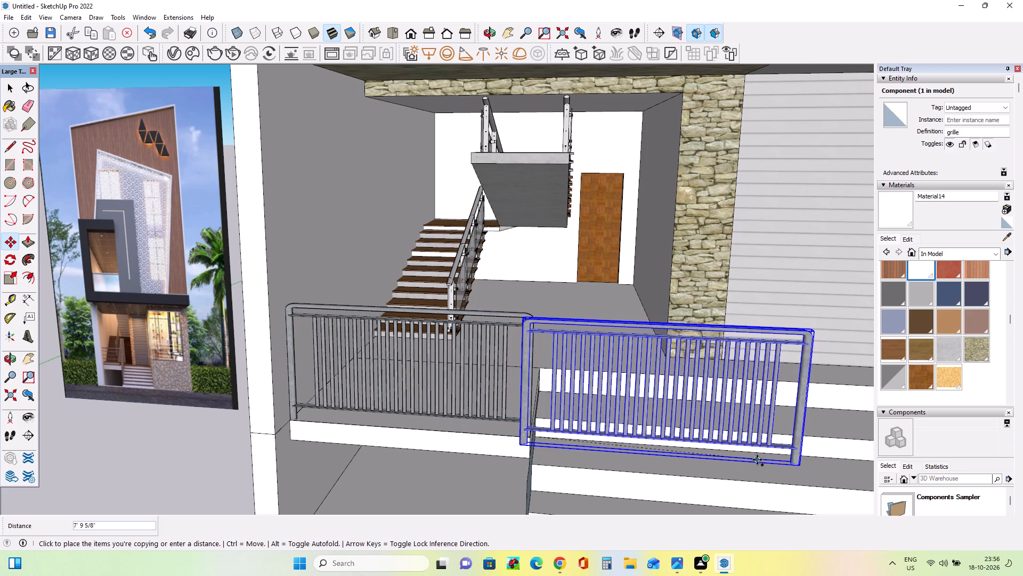
{"action": "left_click", "coordinate": [757, 460]}
{"action": "scroll", "coordinate": [500, 402], "scroll_direction": "down", "scroll_amount": 6}
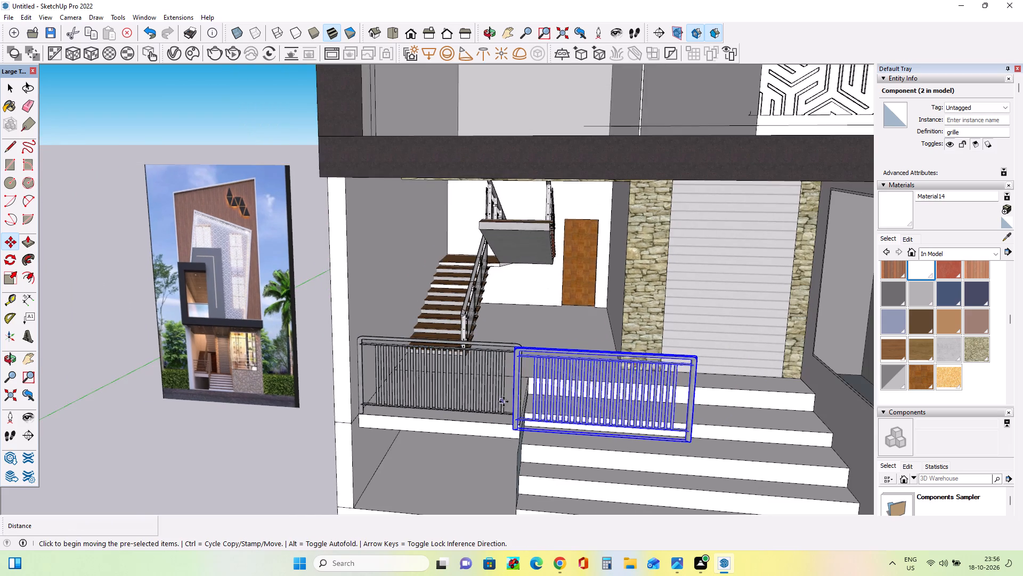
Rotate the copied grille railing 90° in plan so it runs parallel to the side of the front steps.
{"action": "middle_click_drag", "start_coordinate": [513, 410], "coordinate": [515, 391]}
{"action": "scroll", "coordinate": [515, 391], "scroll_direction": "down", "scroll_amount": 4}
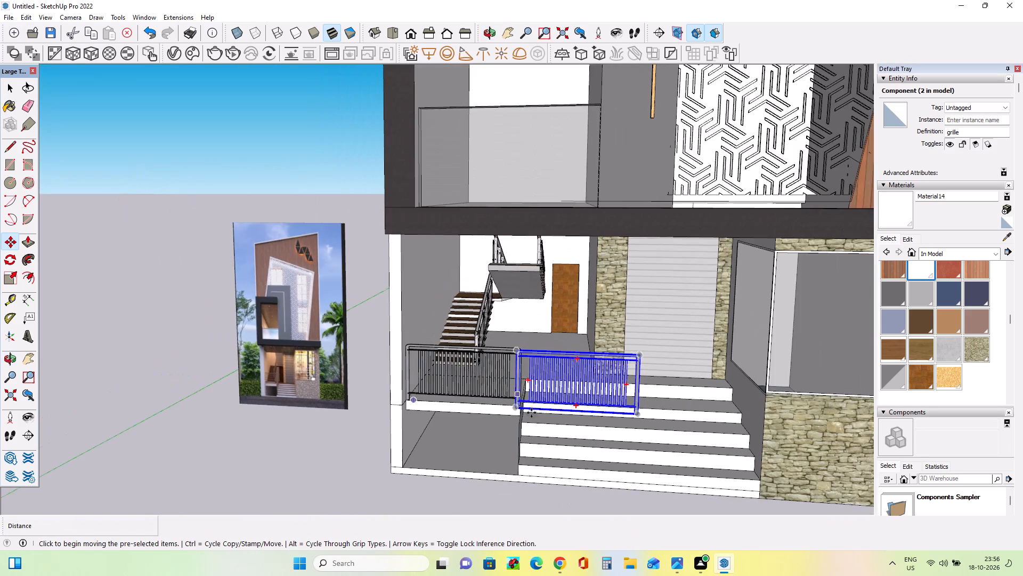
{"action": "middle_click_drag", "start_coordinate": [543, 426], "coordinate": [554, 459]}
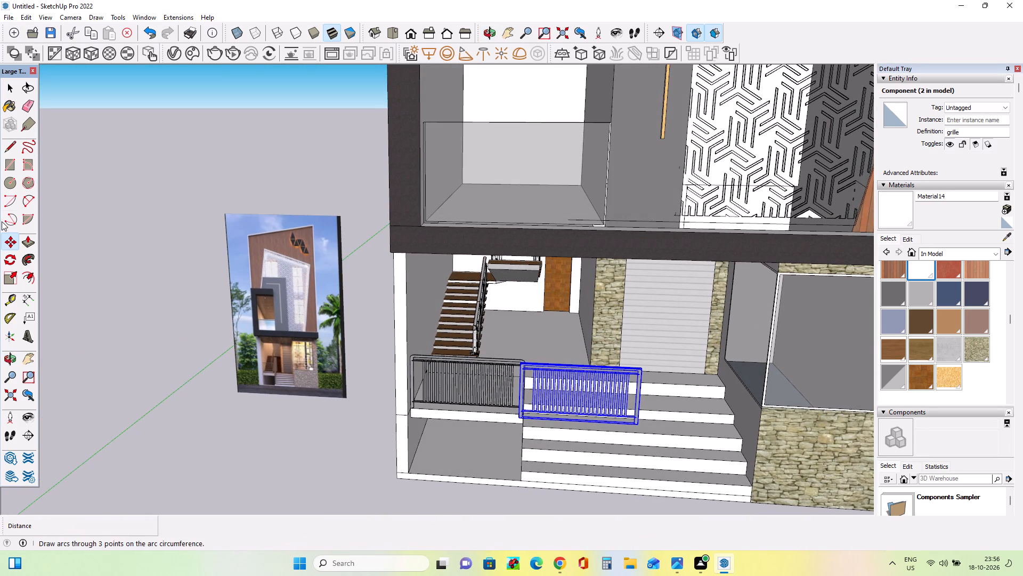
{"action": "left_click", "coordinate": [7, 261]}
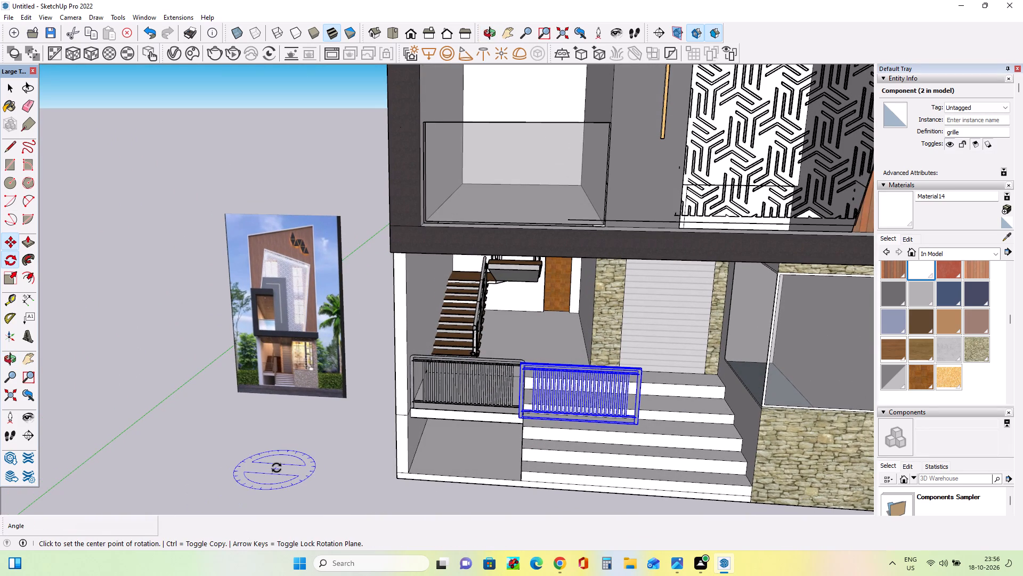
{"action": "left_click", "coordinate": [277, 468]}
{"action": "left_click", "coordinate": [292, 438]}
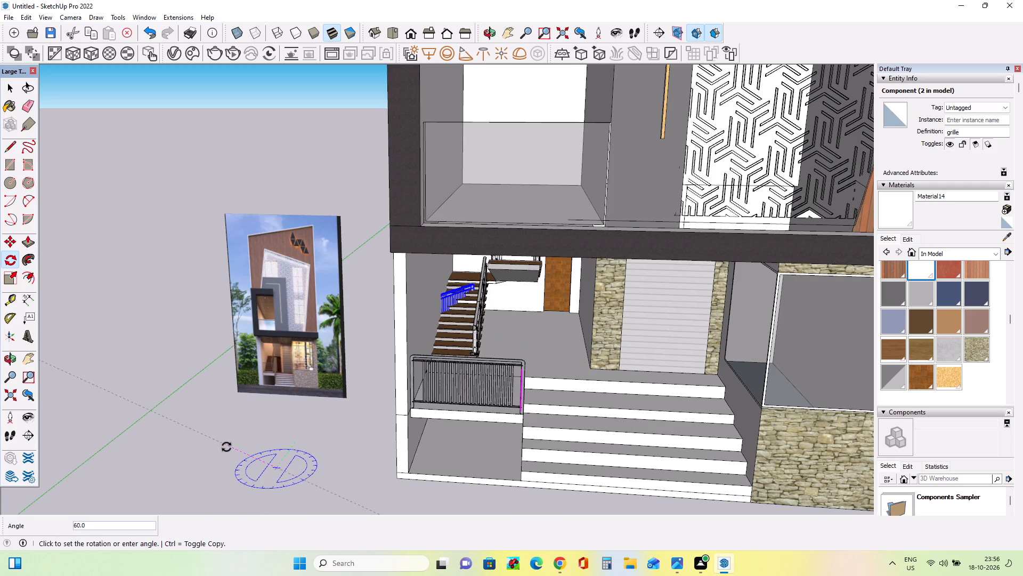
{"action": "left_click", "coordinate": [288, 473]}
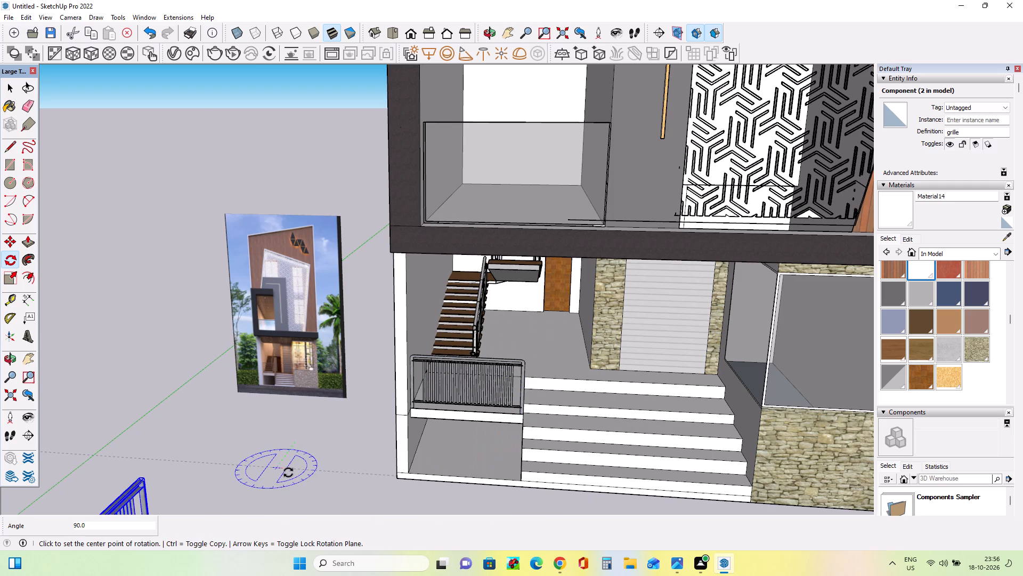
Move the rotated grille railing back to the house, placing it about 23' 3 5/8" across at the landing's stair-side corner.
{"action": "left_click", "coordinate": [13, 246]}
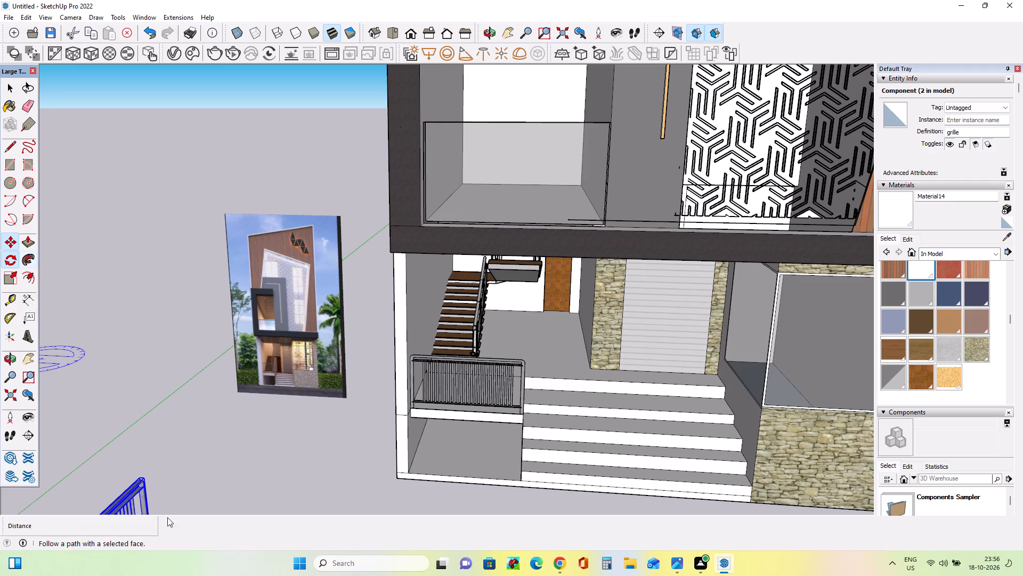
{"action": "left_click_drag", "start_coordinate": [145, 505], "coordinate": [196, 408]}
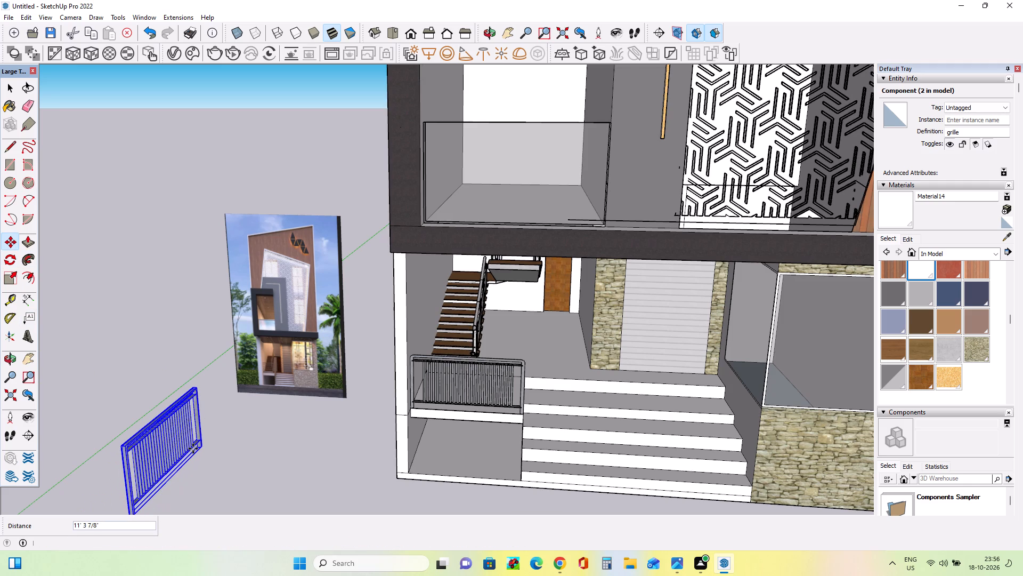
{"action": "left_click", "coordinate": [203, 449]}
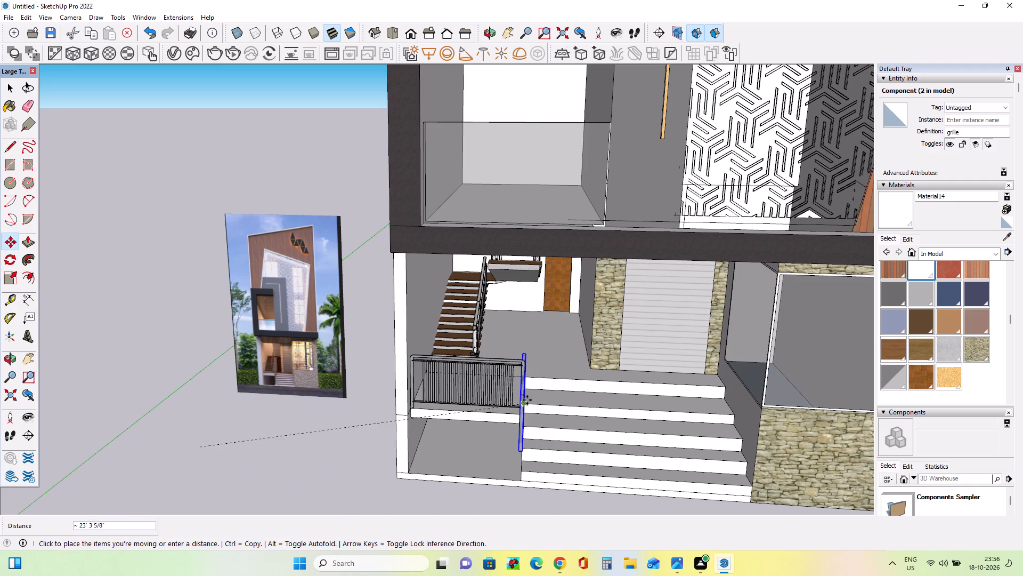
{"action": "left_click", "coordinate": [528, 402]}
Move the rotated railing about 2' 10 3/8" back along the landing's stair side to the corner at the top step.
{"action": "middle_click_drag", "start_coordinate": [571, 431], "coordinate": [432, 433]}
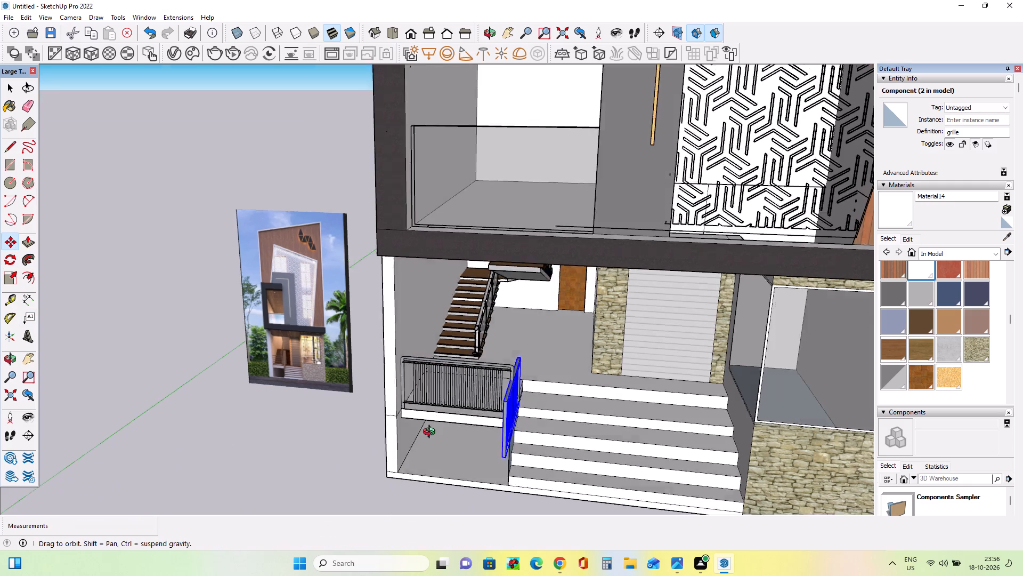
{"action": "middle_click_drag", "start_coordinate": [432, 433], "coordinate": [356, 430]}
{"action": "scroll", "coordinate": [453, 425], "scroll_direction": "up", "scroll_amount": 6}
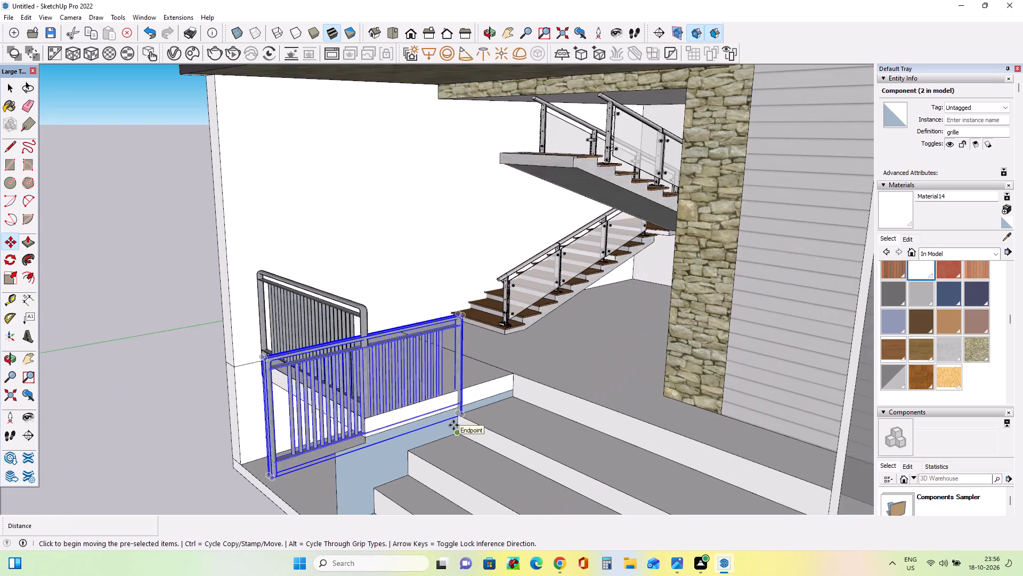
{"action": "scroll", "coordinate": [453, 425], "scroll_direction": "up", "scroll_amount": 3}
{"action": "left_click", "coordinate": [469, 409]}
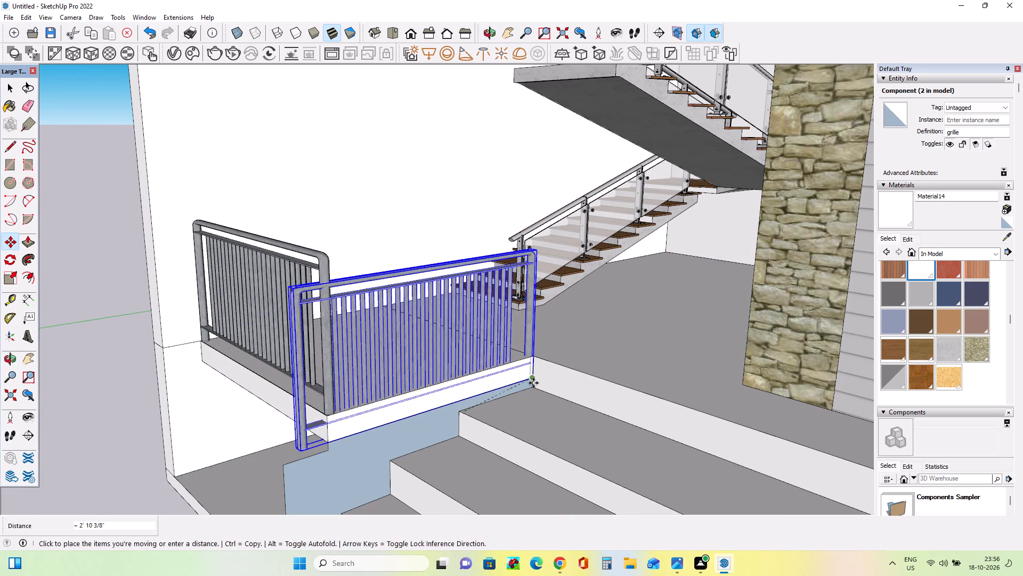
{"action": "left_click", "coordinate": [535, 390]}
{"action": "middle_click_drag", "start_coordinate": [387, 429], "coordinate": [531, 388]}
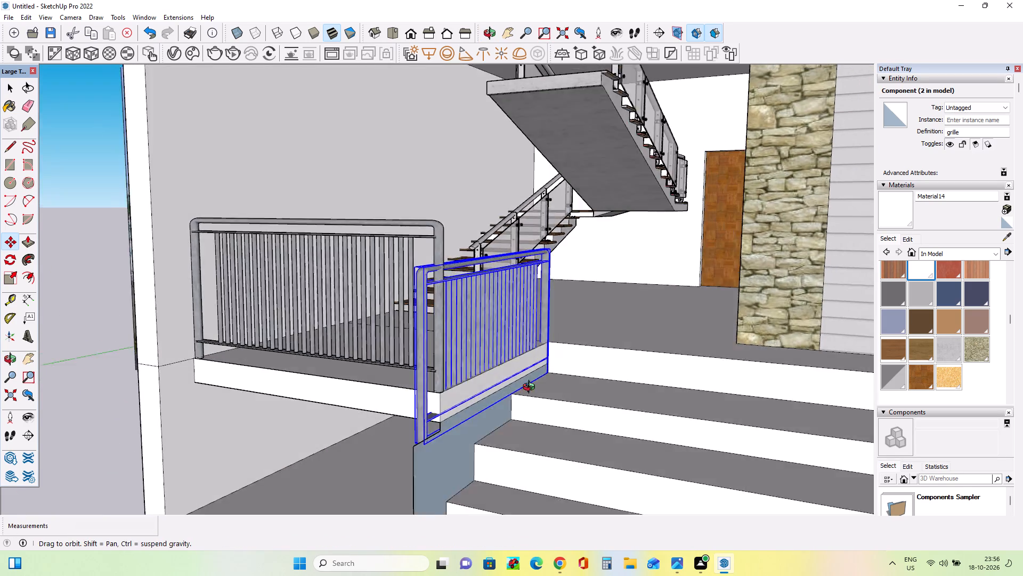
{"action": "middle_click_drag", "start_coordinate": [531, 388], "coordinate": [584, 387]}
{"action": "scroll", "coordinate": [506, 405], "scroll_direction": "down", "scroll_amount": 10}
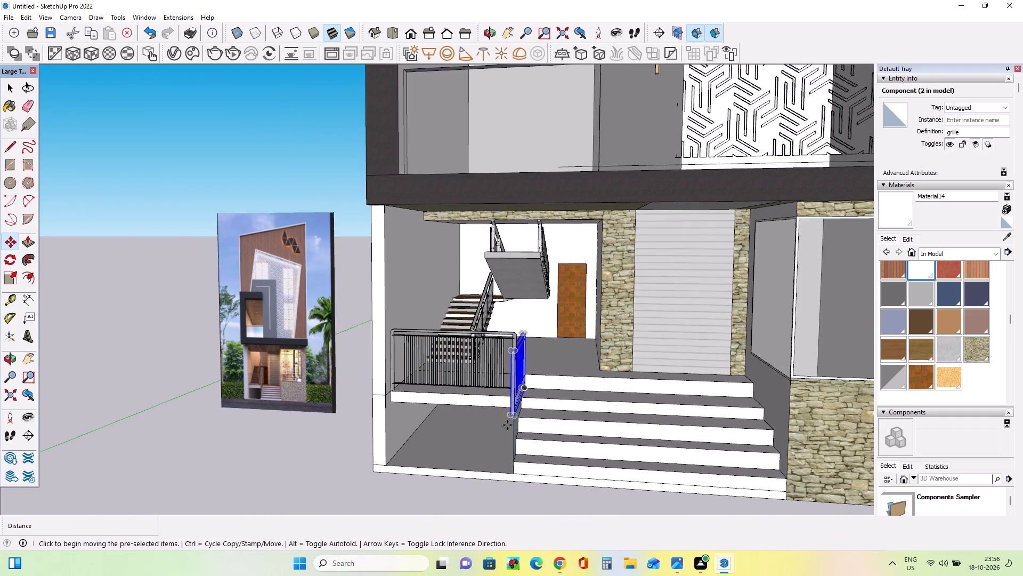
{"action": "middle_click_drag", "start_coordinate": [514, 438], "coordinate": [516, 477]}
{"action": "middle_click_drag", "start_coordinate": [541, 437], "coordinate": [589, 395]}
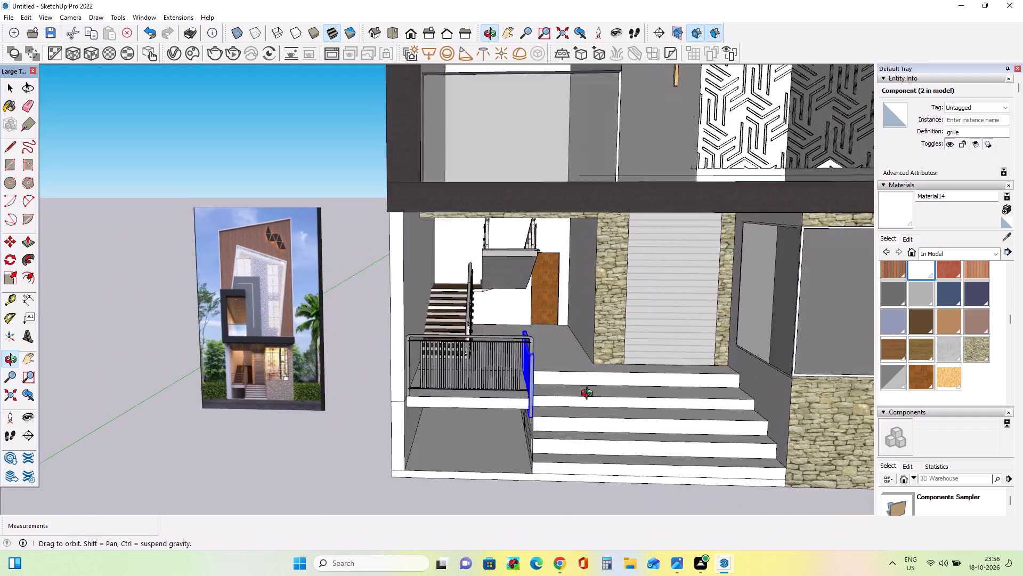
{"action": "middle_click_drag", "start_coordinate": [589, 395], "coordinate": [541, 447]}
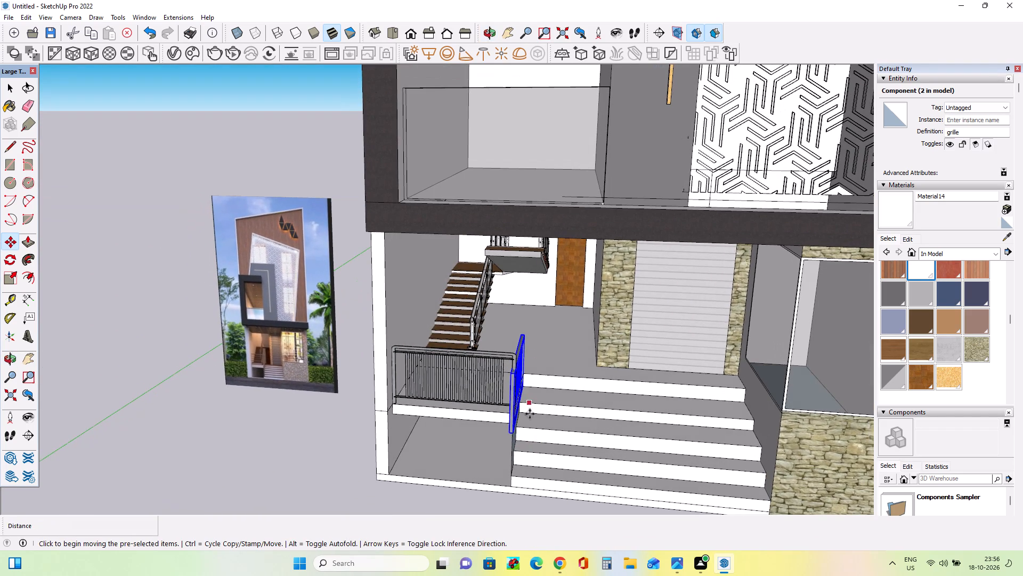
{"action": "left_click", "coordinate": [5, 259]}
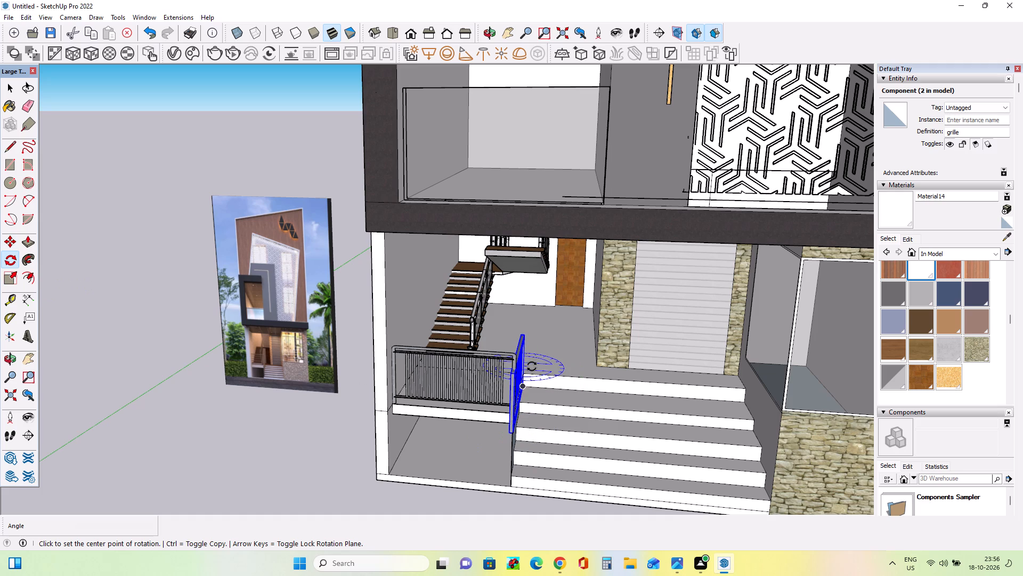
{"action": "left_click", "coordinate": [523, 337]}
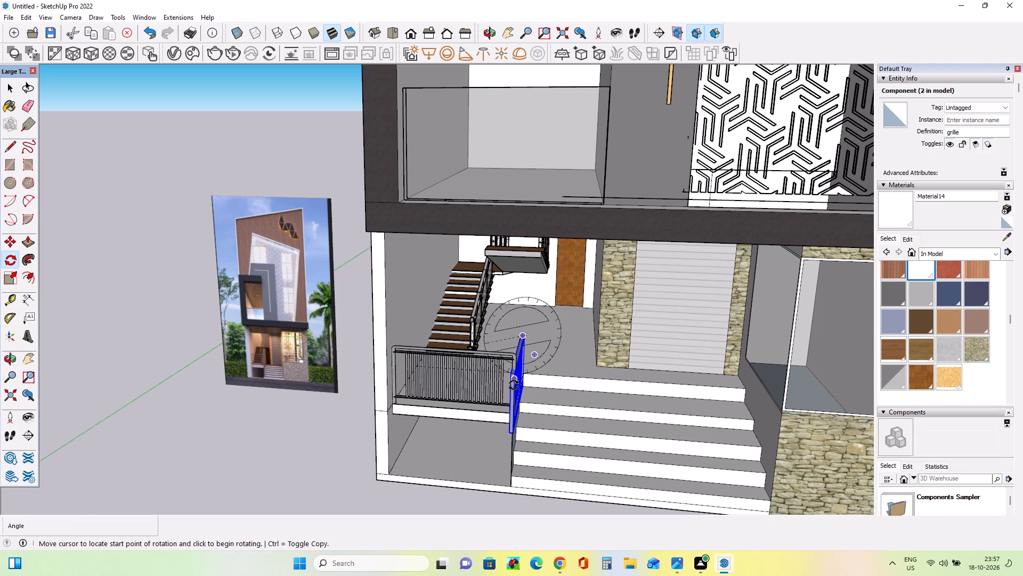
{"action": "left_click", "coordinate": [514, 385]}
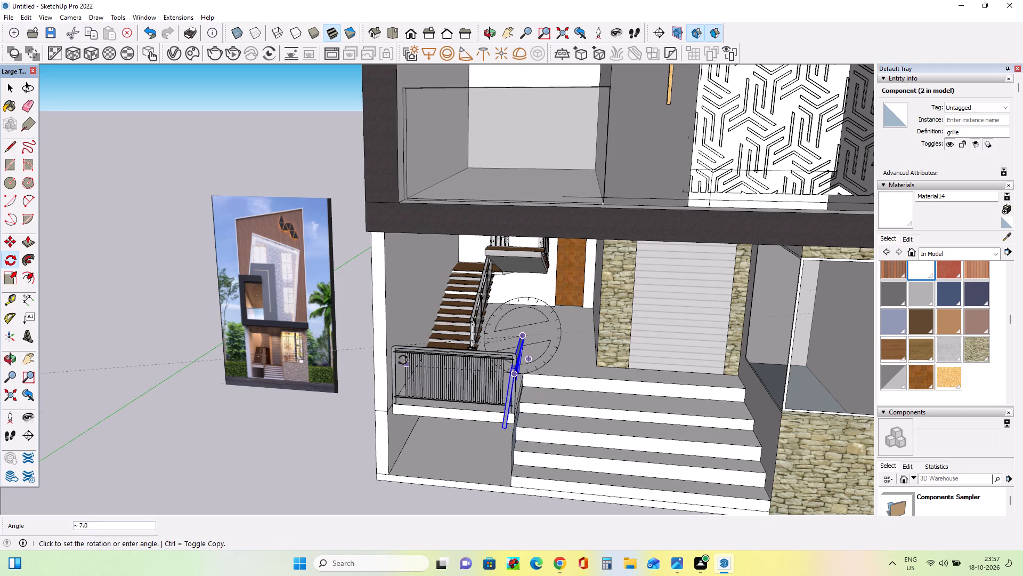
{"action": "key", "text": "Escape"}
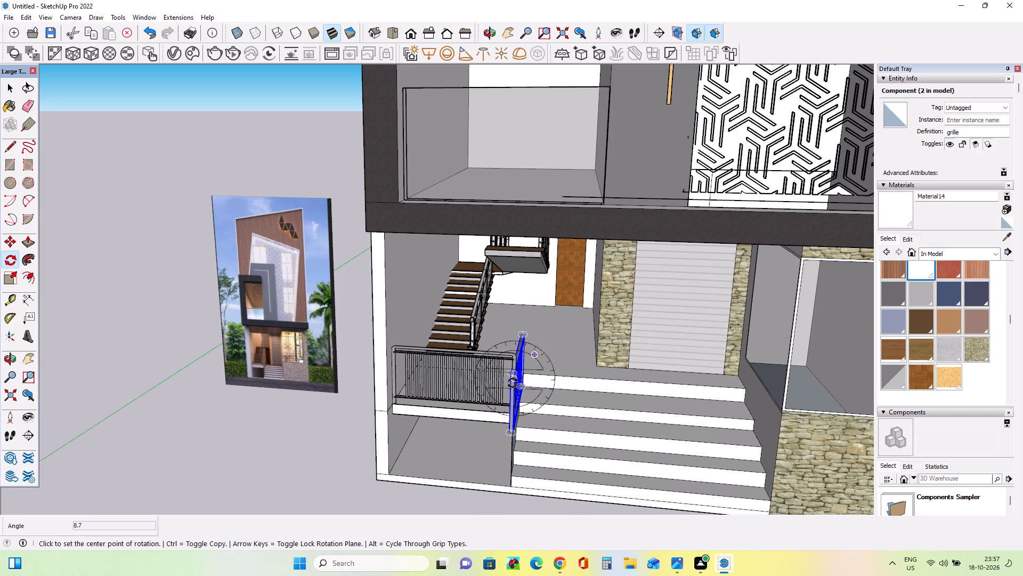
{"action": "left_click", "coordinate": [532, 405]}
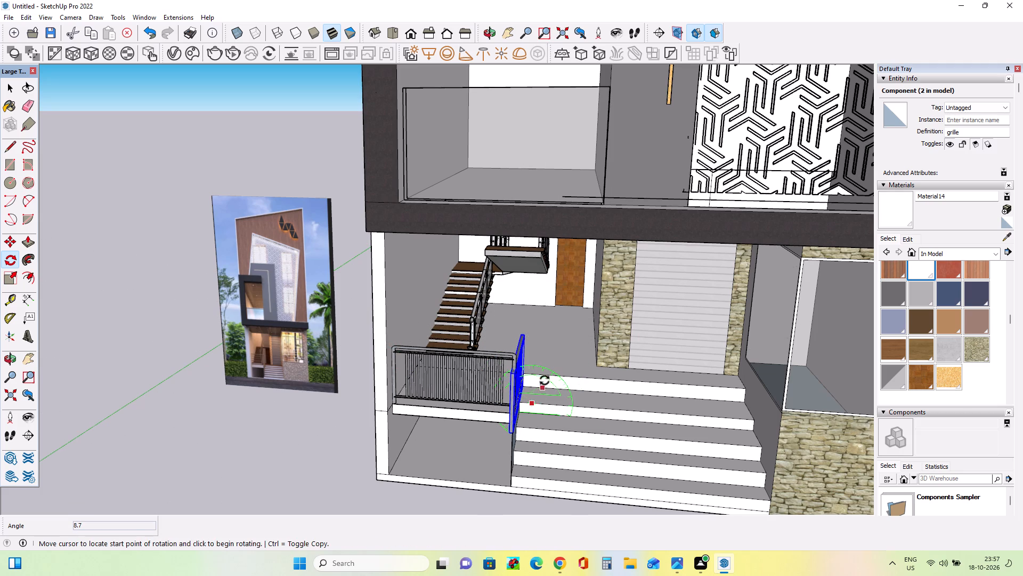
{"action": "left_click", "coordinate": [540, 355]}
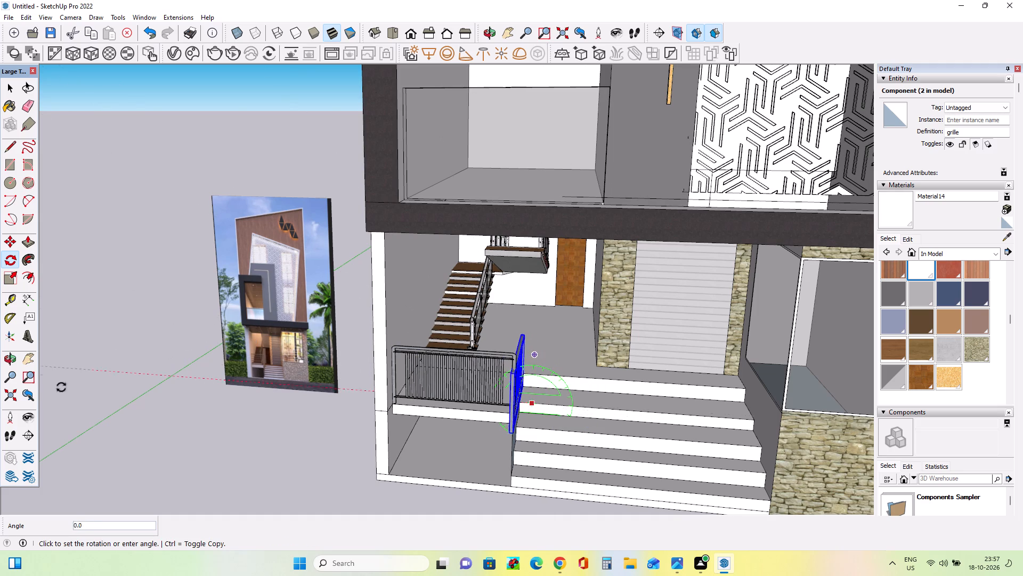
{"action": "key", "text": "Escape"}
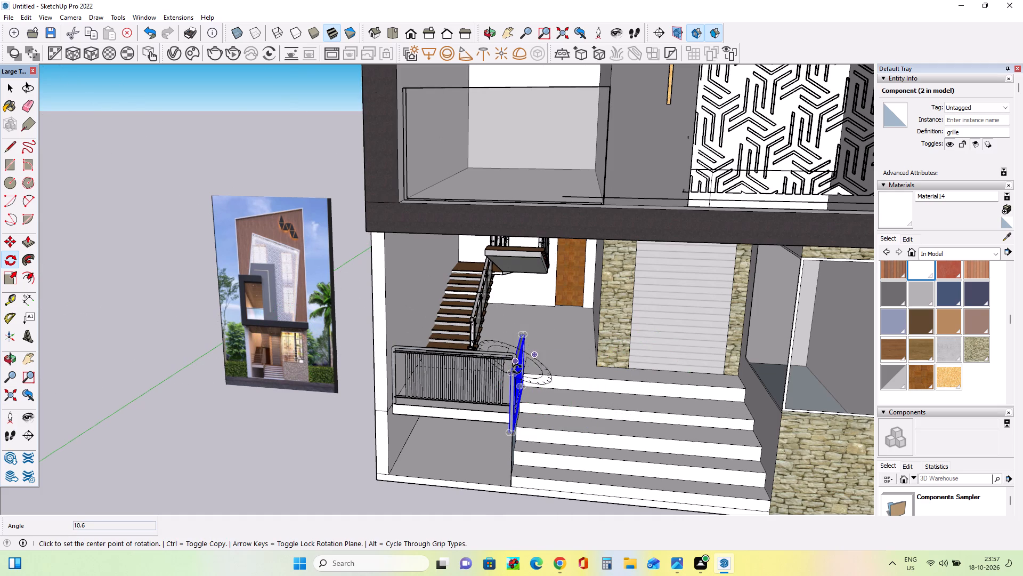
Tilt the stair-side grille railing about 6.7° around its upper back end so it slopes down toward the front.
{"action": "left_click", "coordinate": [523, 339]}
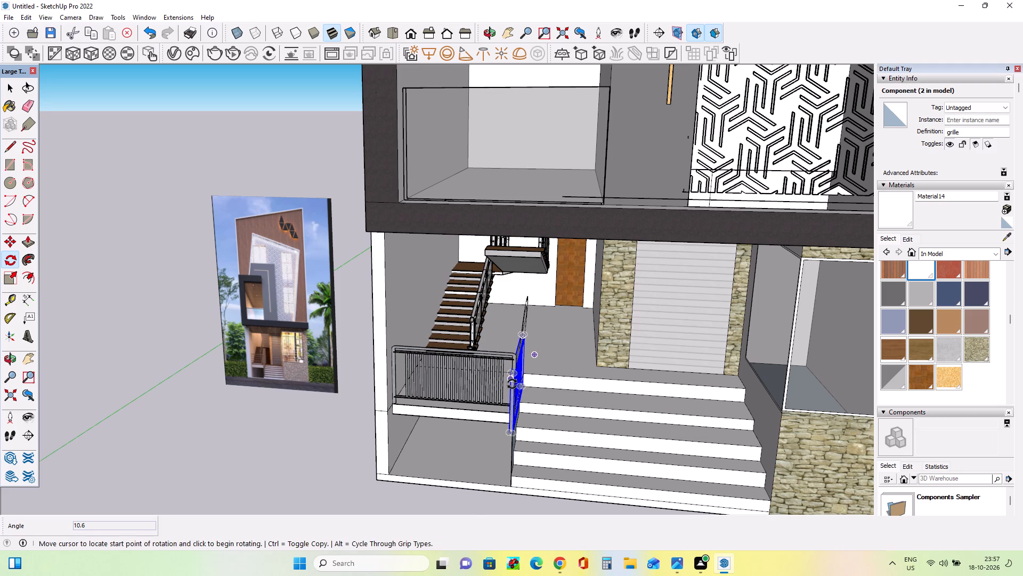
{"action": "left_click", "coordinate": [512, 384]}
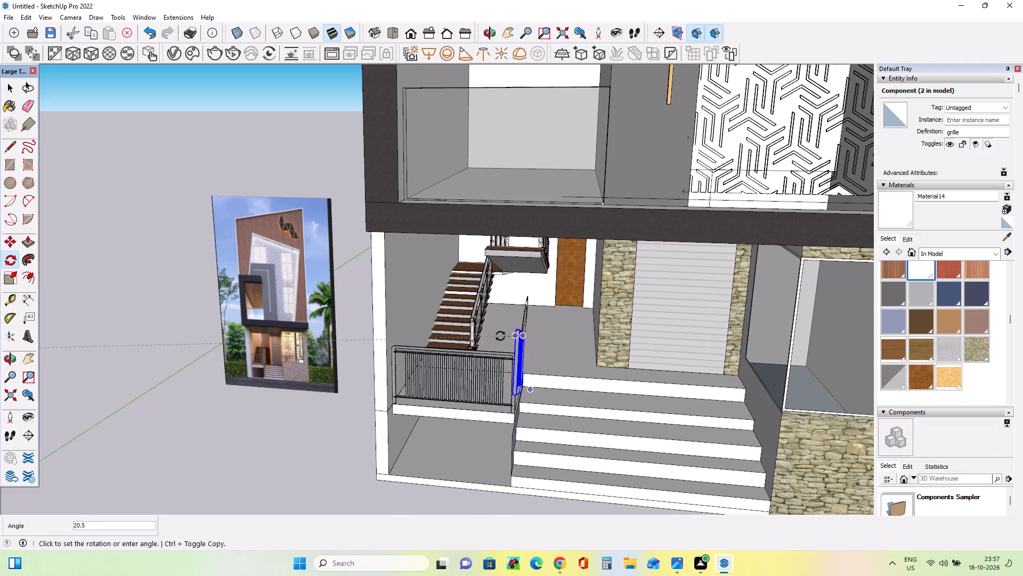
{"action": "scroll", "coordinate": [500, 336], "scroll_direction": "down", "scroll_amount": 3}
{"action": "middle_click_drag", "start_coordinate": [498, 336], "coordinate": [350, 331]}
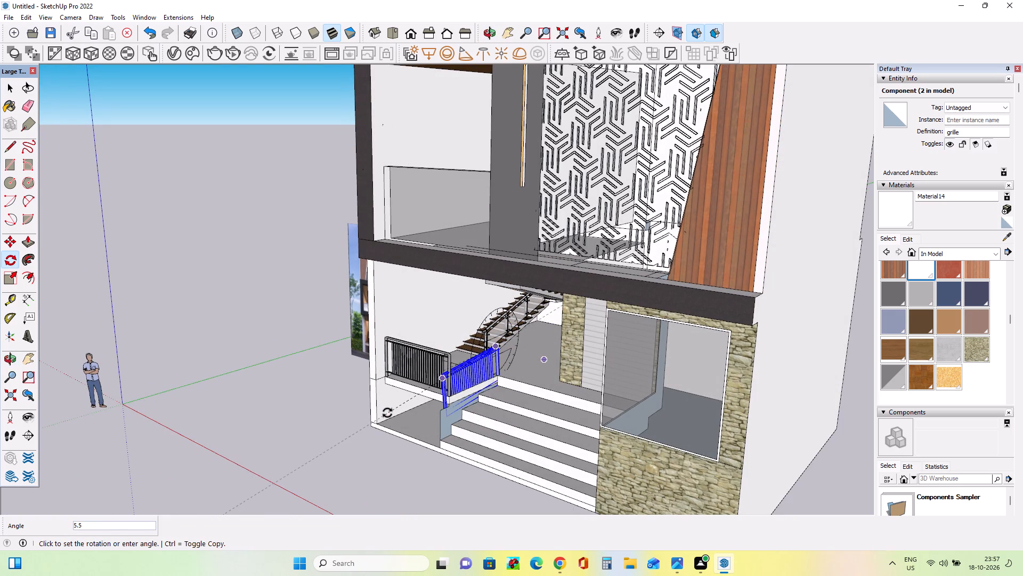
{"action": "scroll", "coordinate": [387, 413], "scroll_direction": "up", "scroll_amount": 4}
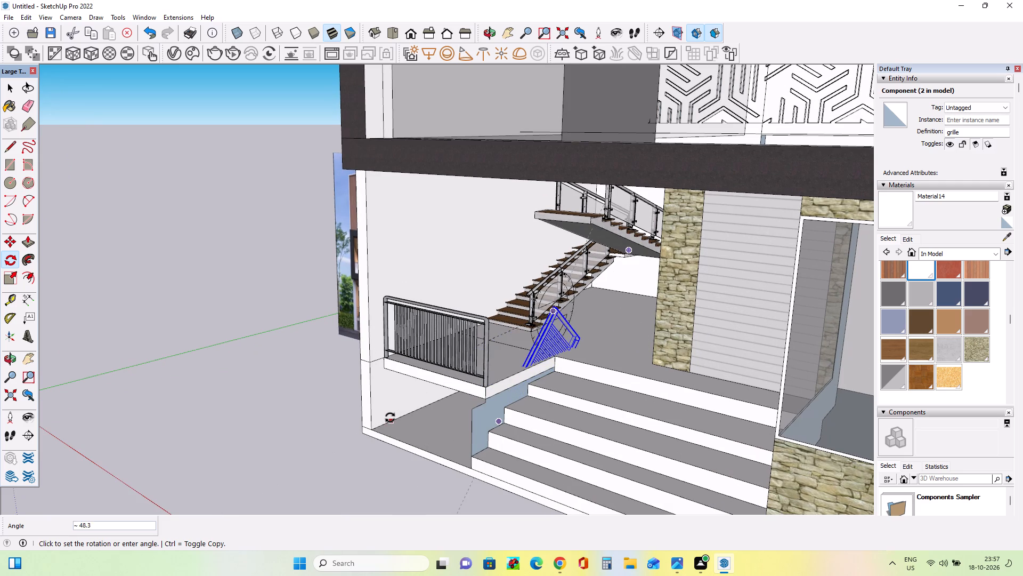
{"action": "left_click", "coordinate": [391, 416]}
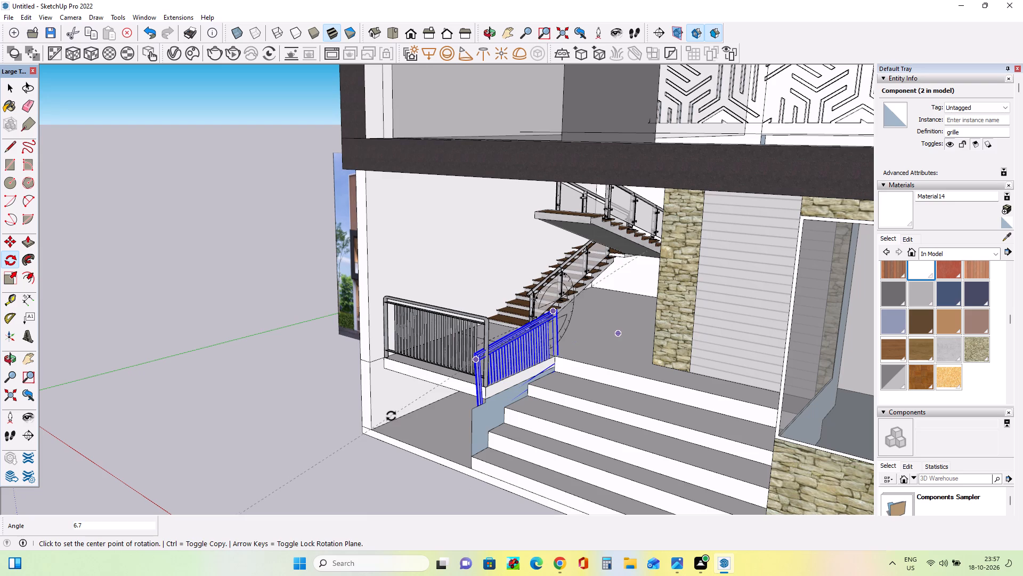
Stretch the tilted stair-side railing lengthwise by a factor of 1.50 toward the bottom of the front steps.
{"action": "left_click", "coordinate": [9, 282]}
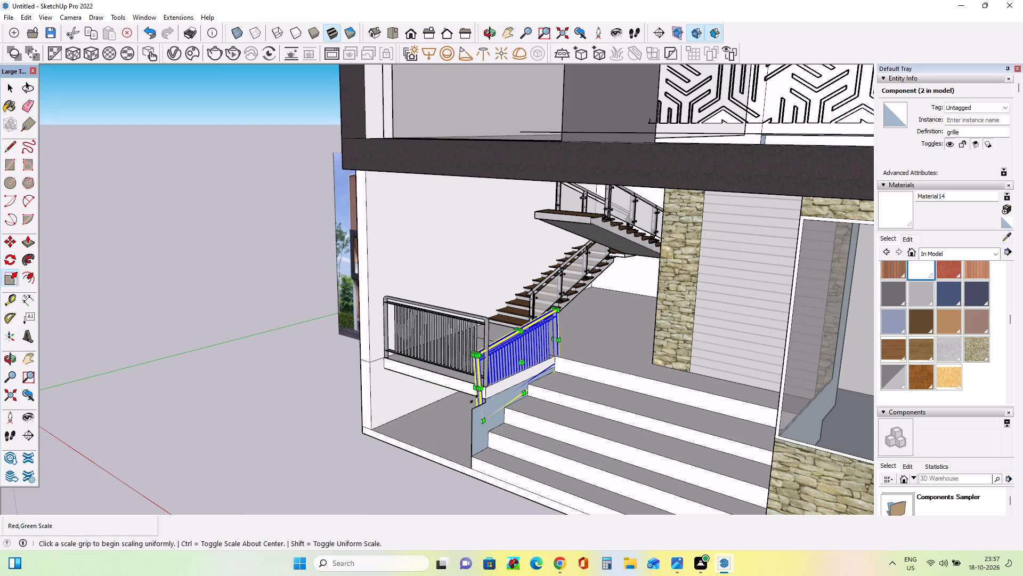
{"action": "left_click", "coordinate": [474, 390]}
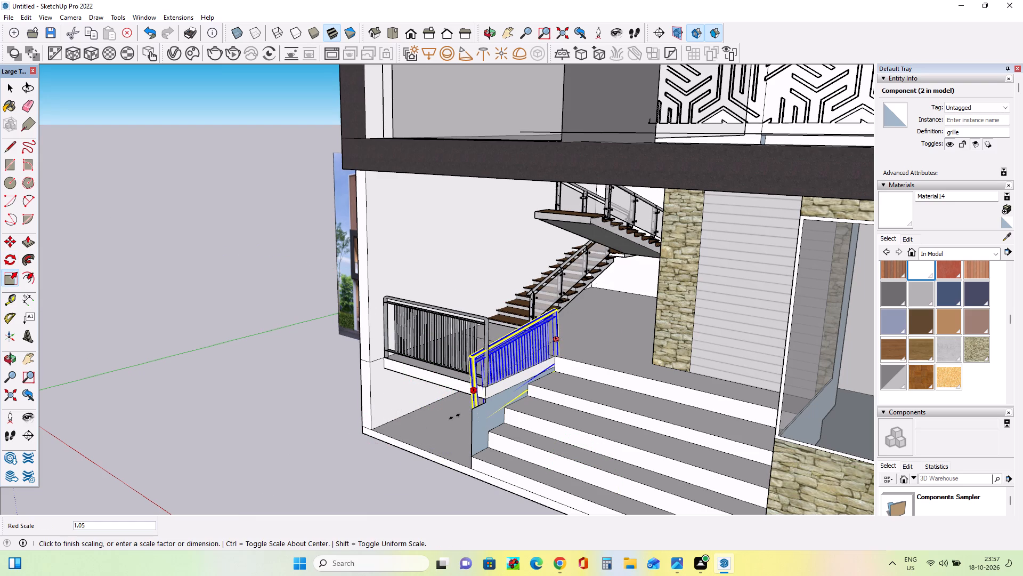
{"action": "left_click", "coordinate": [477, 447]}
{"action": "middle_click_drag", "start_coordinate": [429, 433], "coordinate": [457, 454]}
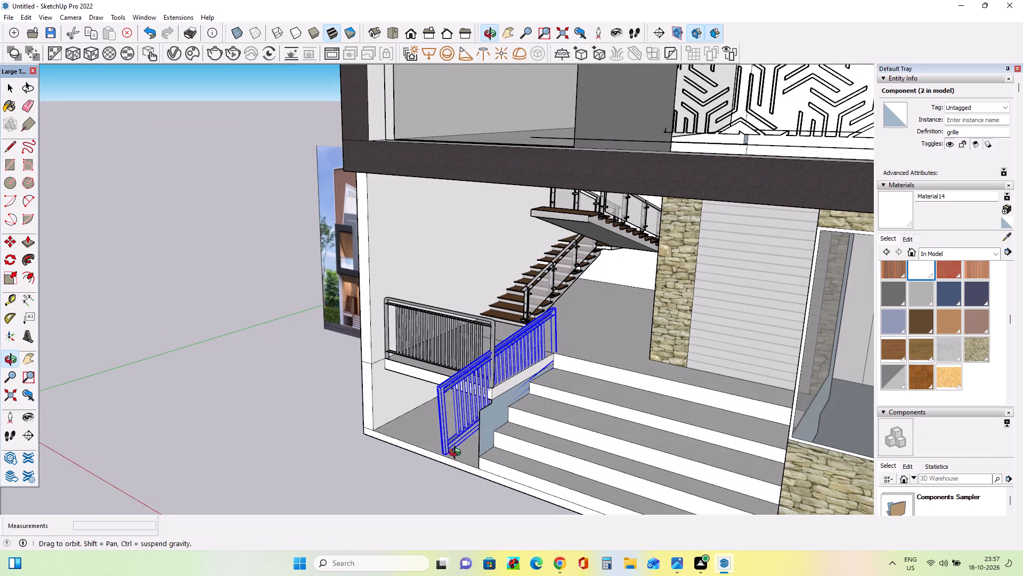
{"action": "middle_click_drag", "start_coordinate": [457, 454], "coordinate": [461, 460]}
Reposition the stretched railing in two moves, about 2' 7 11/16" and about 2' 11 7/16", setting its upper end at the landing's corner by the top step.
{"action": "left_click", "coordinate": [6, 240]}
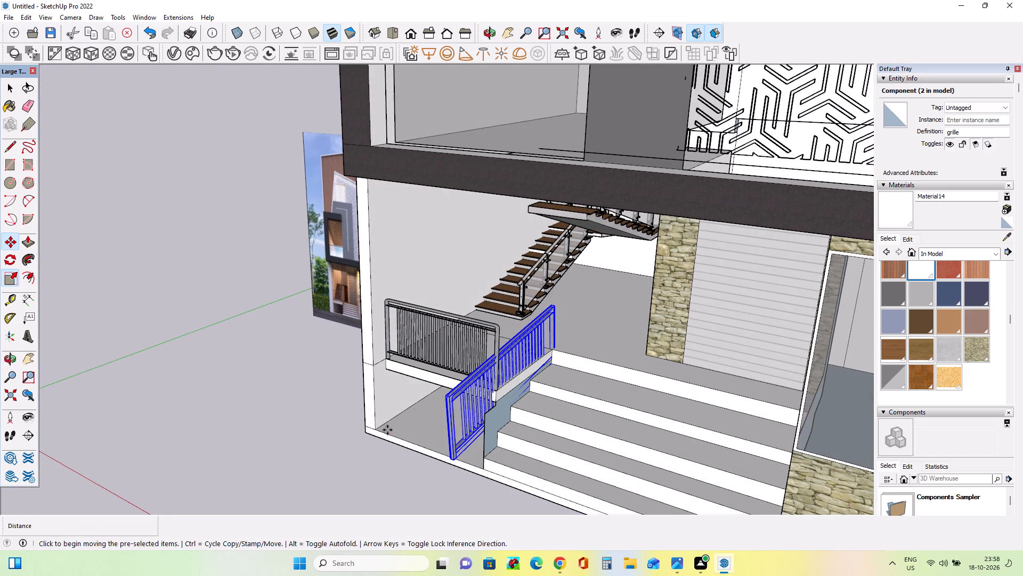
{"action": "left_click", "coordinate": [455, 466]}
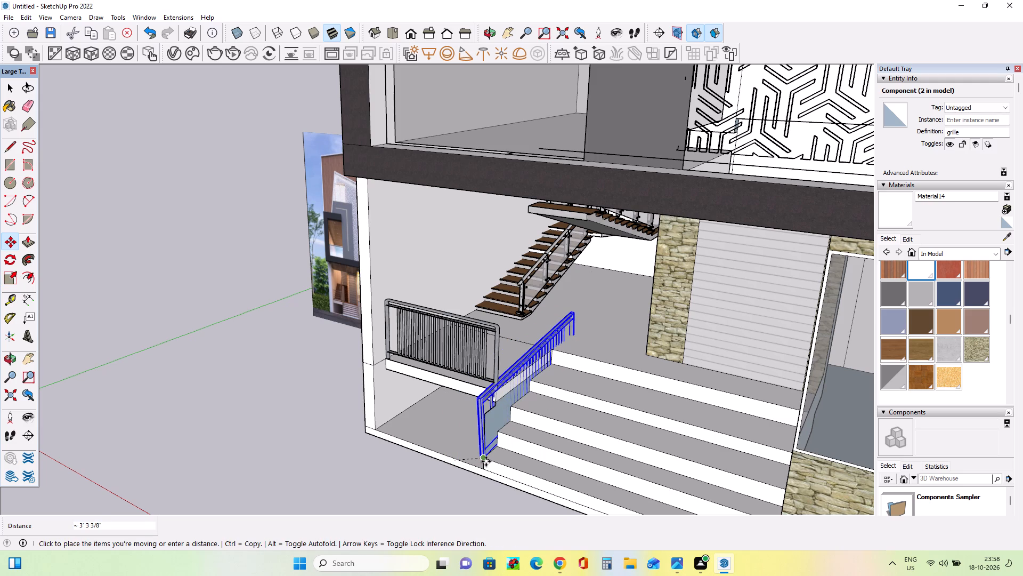
{"action": "left_click", "coordinate": [476, 435]}
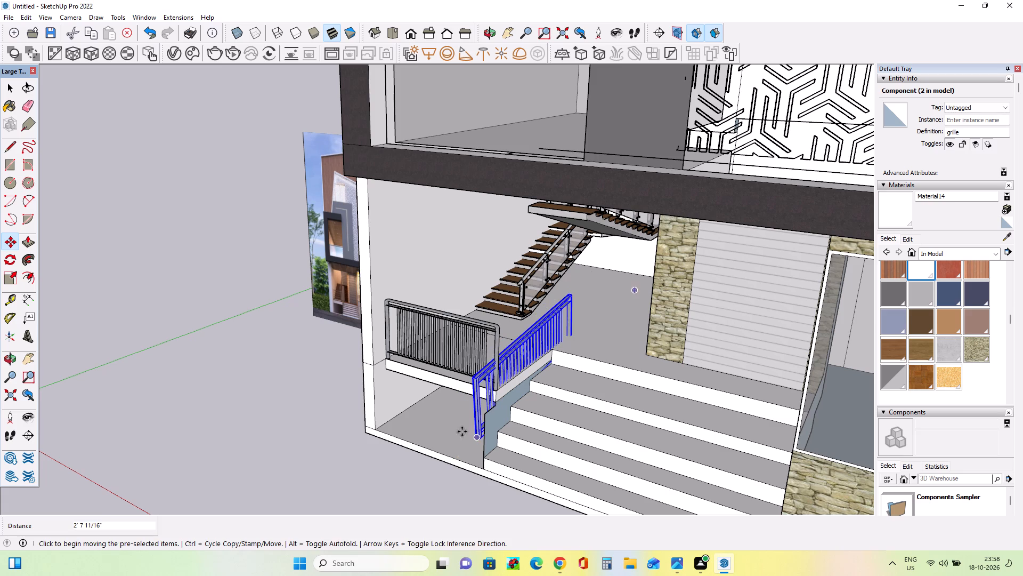
{"action": "scroll", "coordinate": [525, 405], "scroll_direction": "up", "scroll_amount": 4}
{"action": "left_click", "coordinate": [582, 321]}
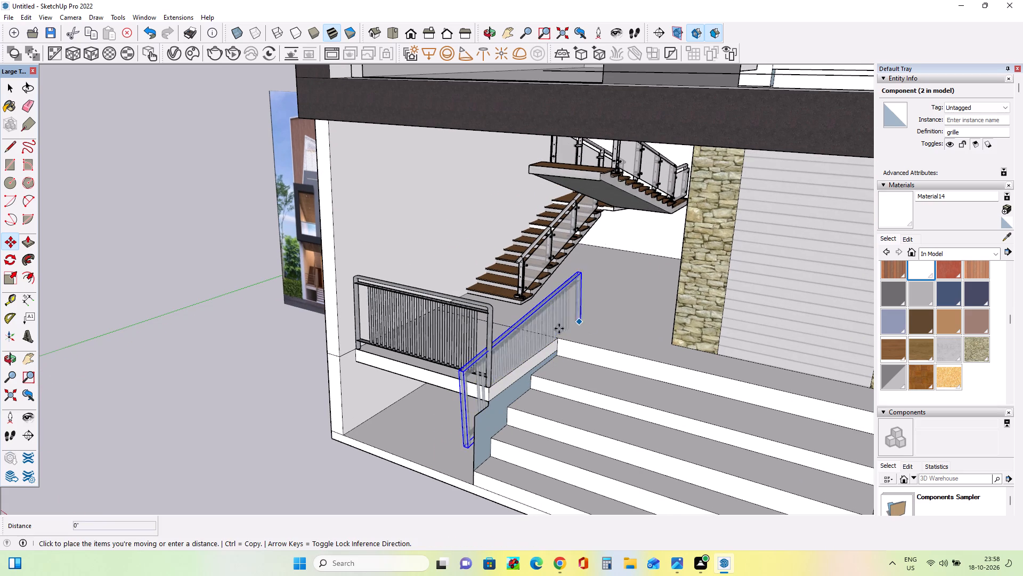
{"action": "left_click", "coordinate": [556, 339]}
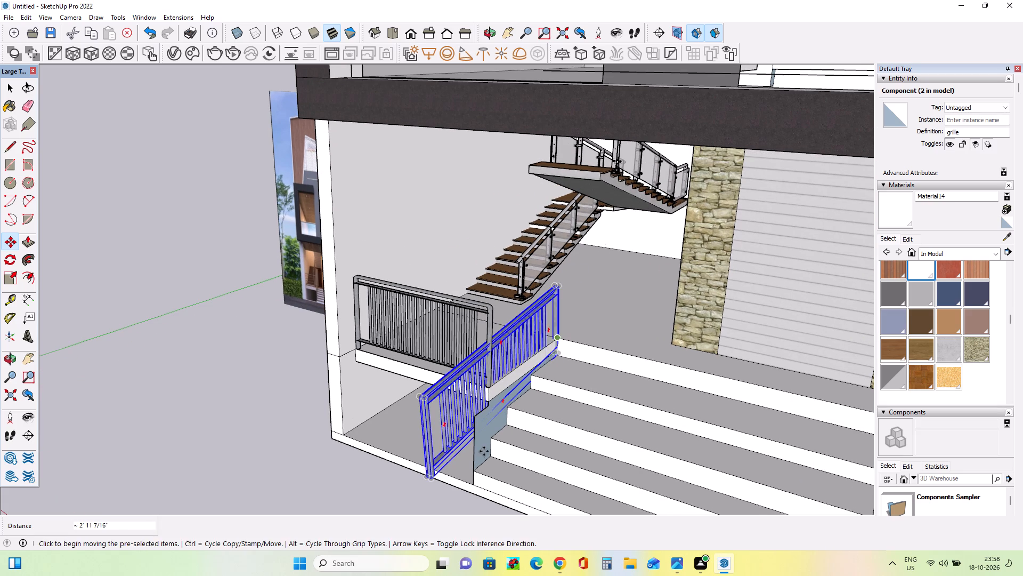
Move the stretched railing about 4' 4 5/16", setting its lower front end at the bottom front corner of the steps' side.
{"action": "middle_click_drag", "start_coordinate": [488, 452], "coordinate": [577, 413]}
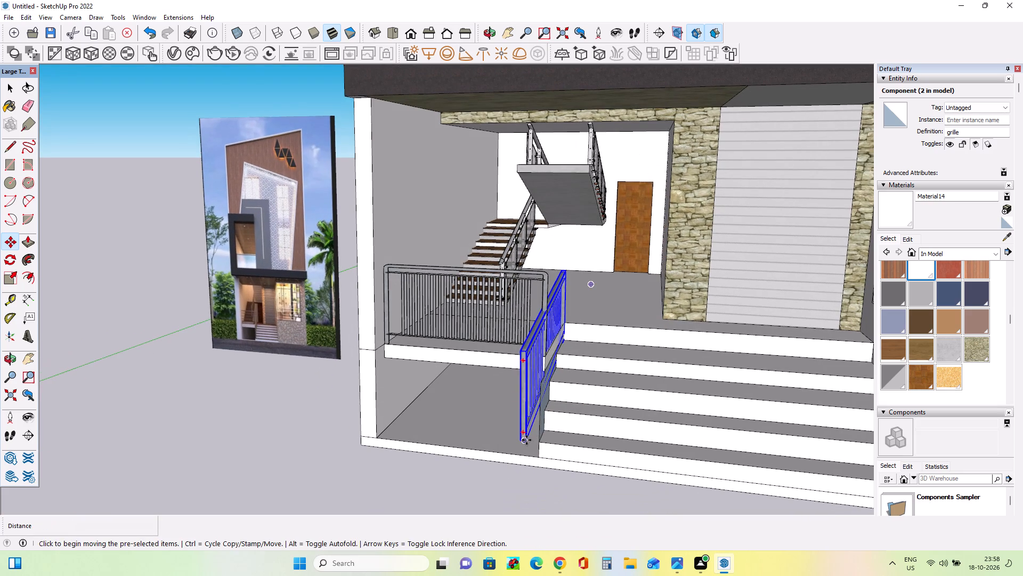
{"action": "left_click", "coordinate": [526, 440]}
{"action": "left_click", "coordinate": [535, 452]}
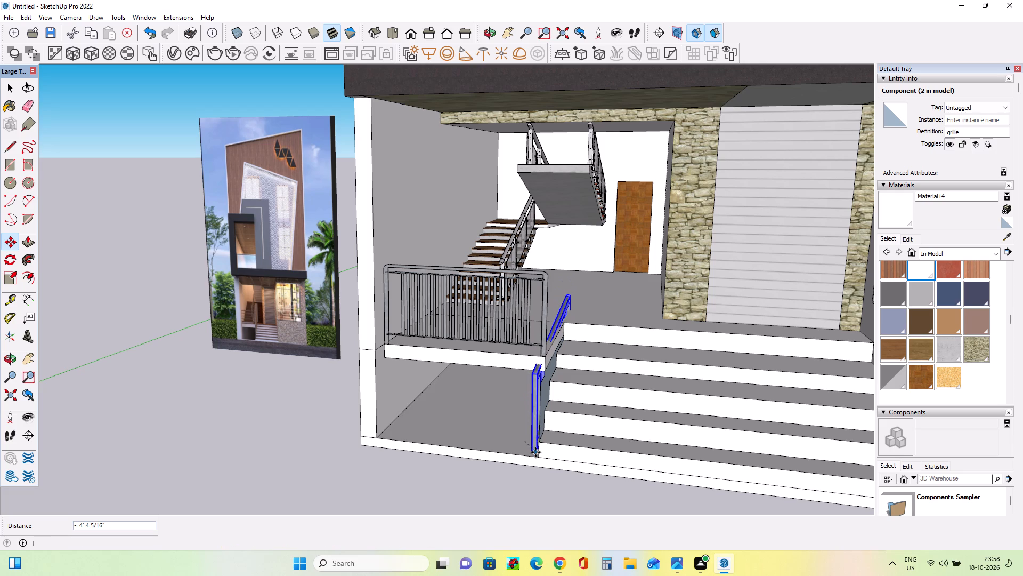
Shift the railing about 1' 2 3/8" off the steps' side toward the landing, raise it, and reposition it about 2' 9 7/16" over the steps' edge.
{"action": "middle_click_drag", "start_coordinate": [549, 433], "coordinate": [442, 422]}
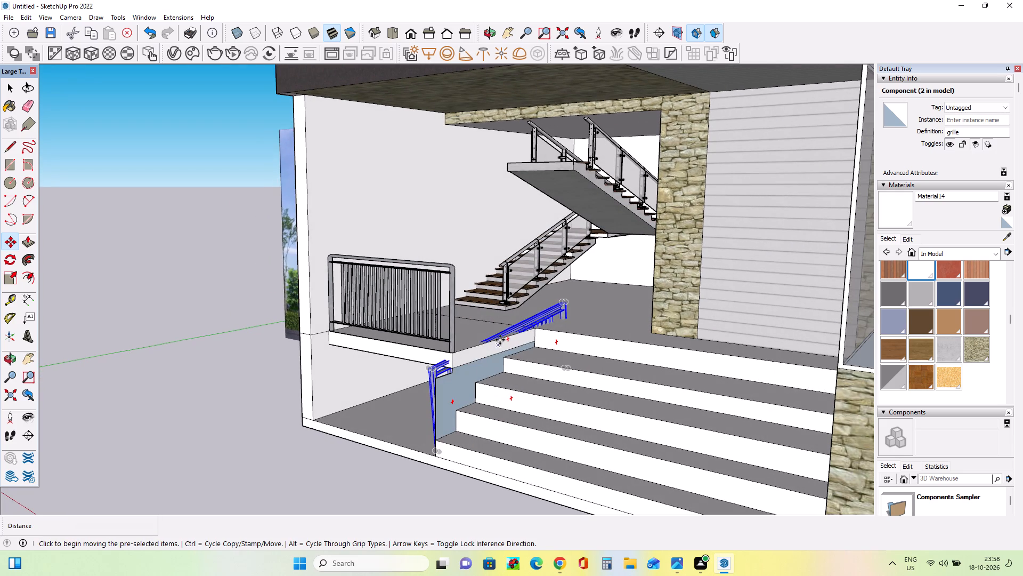
{"action": "left_click_drag", "start_coordinate": [501, 337], "coordinate": [481, 335]}
{"action": "left_click_drag", "start_coordinate": [533, 311], "coordinate": [533, 310]}
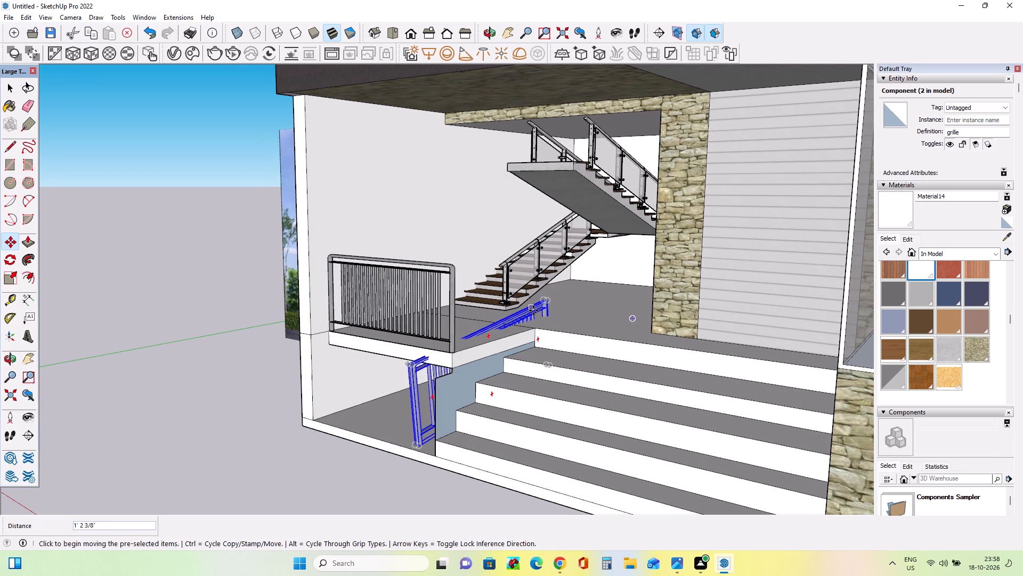
{"action": "left_click_drag", "start_coordinate": [533, 310], "coordinate": [518, 255]}
{"action": "left_click_drag", "start_coordinate": [471, 323], "coordinate": [480, 347]}
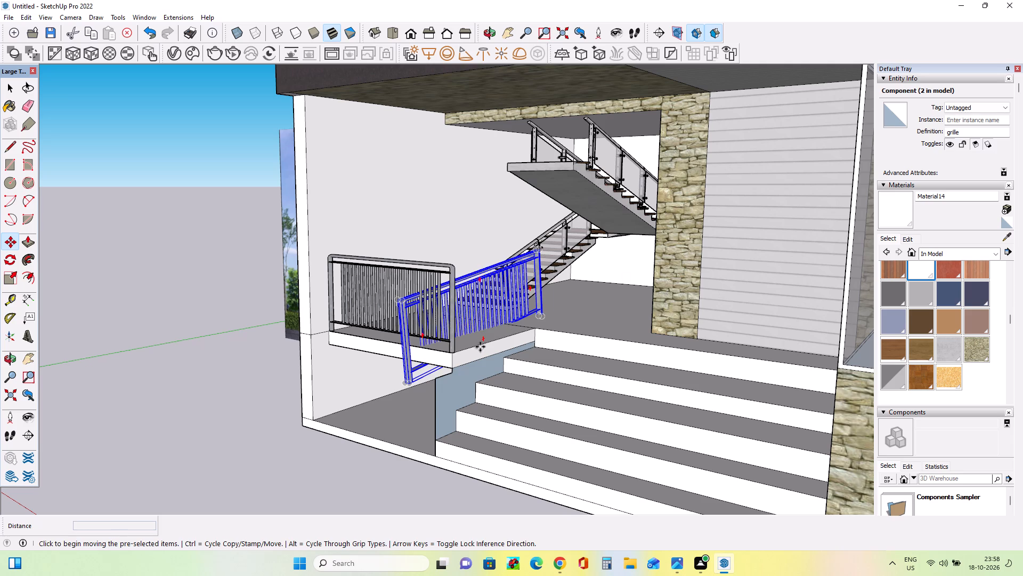
{"action": "left_click_drag", "start_coordinate": [480, 347], "coordinate": [482, 355]}
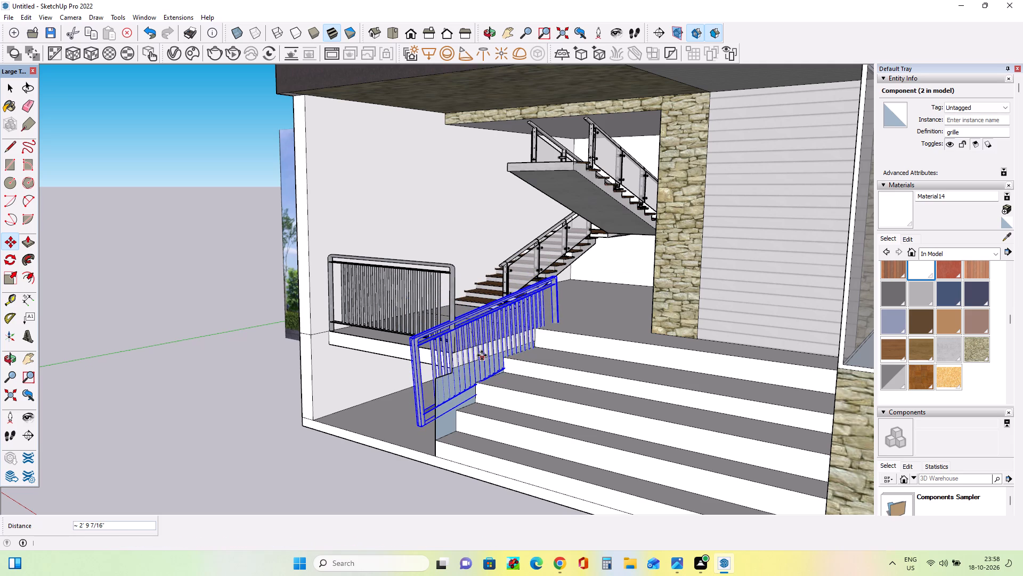
{"action": "left_click_drag", "start_coordinate": [497, 353], "coordinate": [484, 361]}
Rotate the railing 15° in the side wall's plane so it slopes more steeply down along the front steps.
{"action": "middle_click_drag", "start_coordinate": [496, 393], "coordinate": [550, 422]}
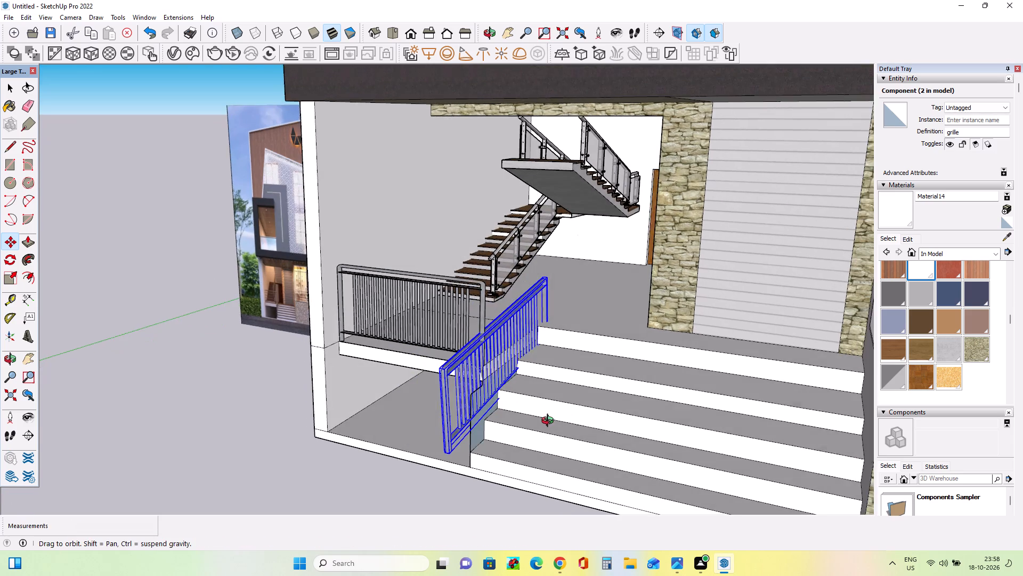
{"action": "middle_click_drag", "start_coordinate": [550, 422], "coordinate": [591, 435]}
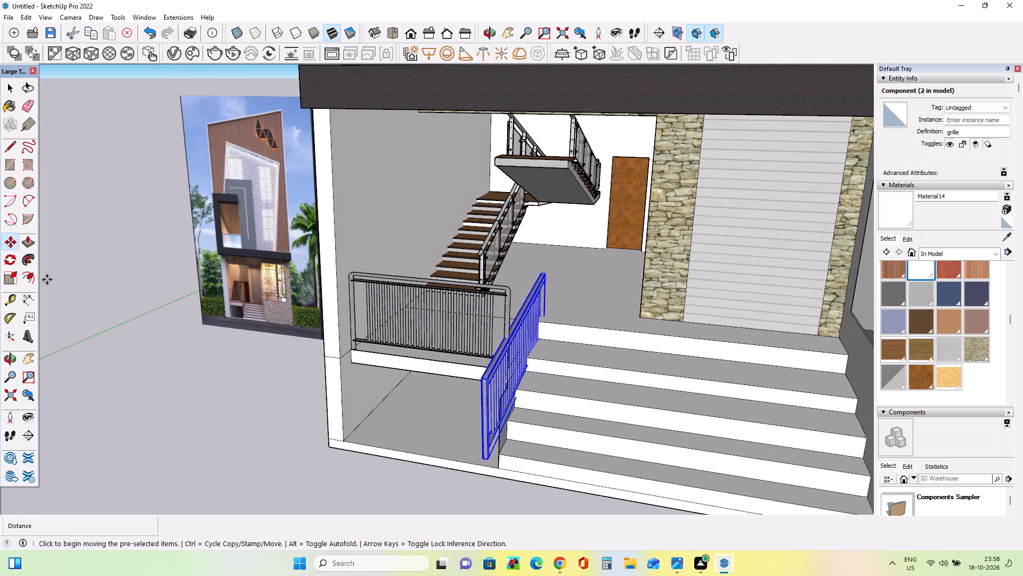
{"action": "left_click", "coordinate": [9, 252]}
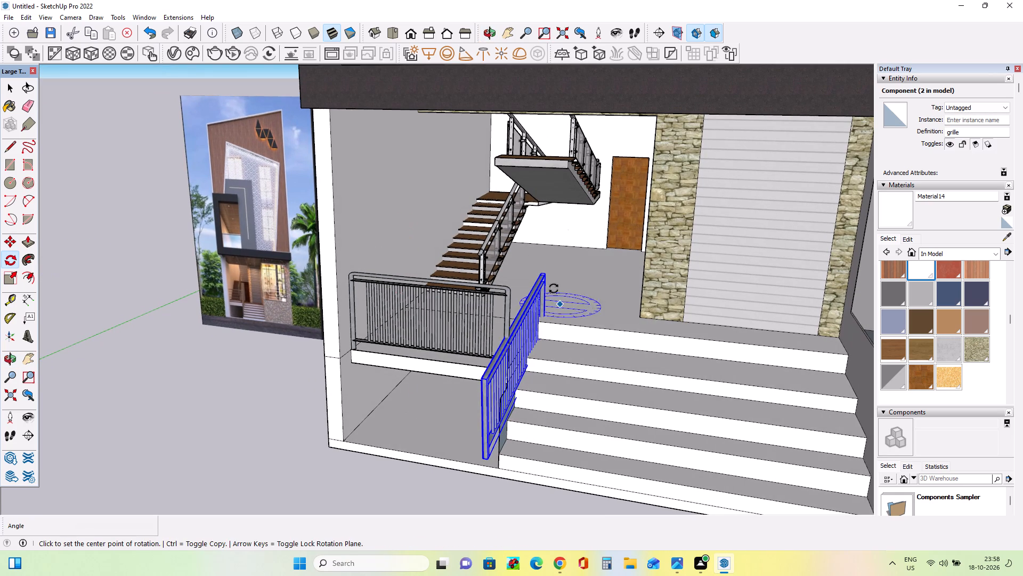
{"action": "left_click", "coordinate": [354, 223]}
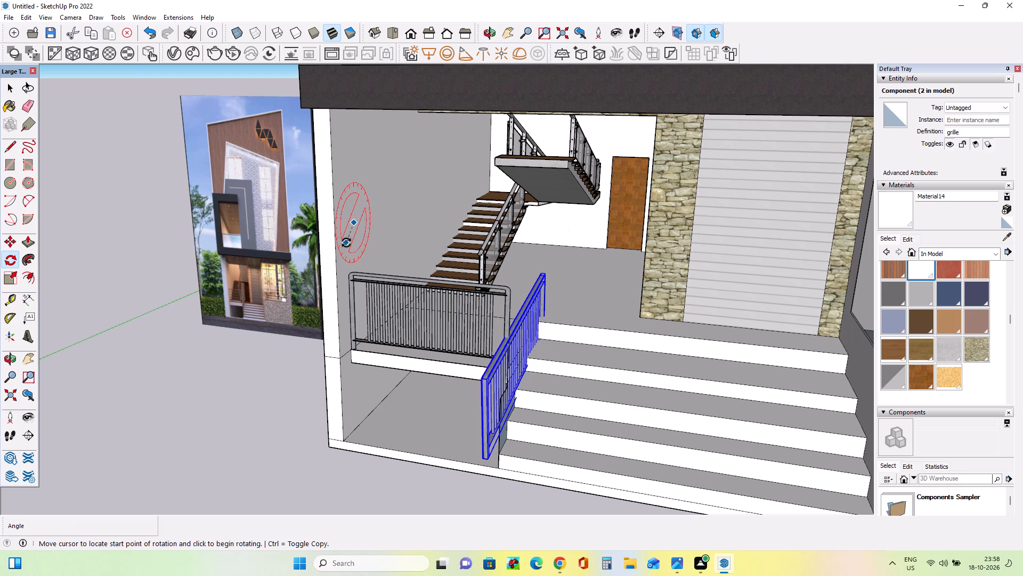
{"action": "left_click", "coordinate": [340, 230]}
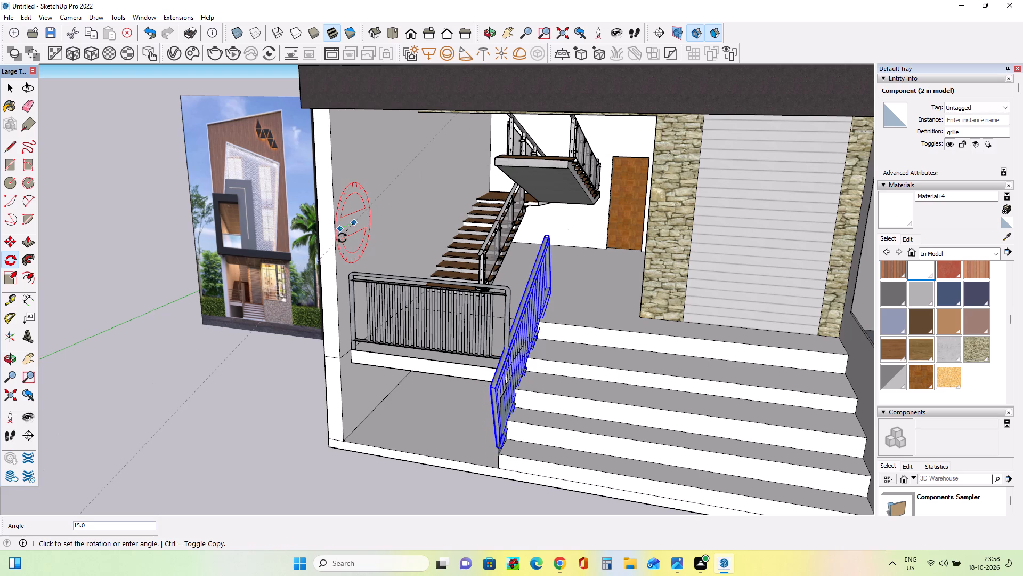
{"action": "left_click", "coordinate": [342, 238]}
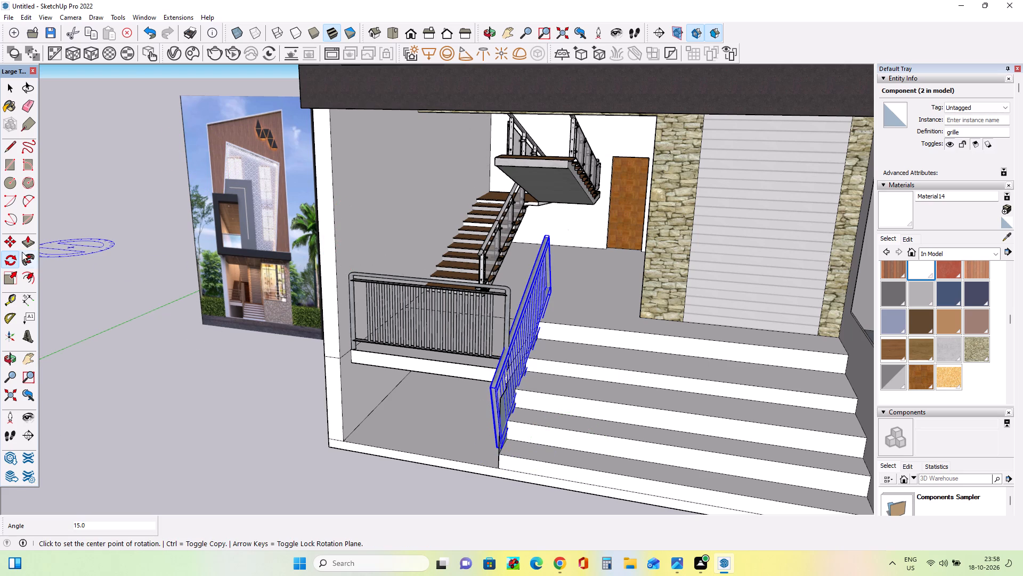
Shorten the sloped railing lengthwise by scaling its lower front end inward toward the upper end.
{"action": "left_click", "coordinate": [7, 275]}
{"action": "middle_click", "coordinate": [565, 256]}
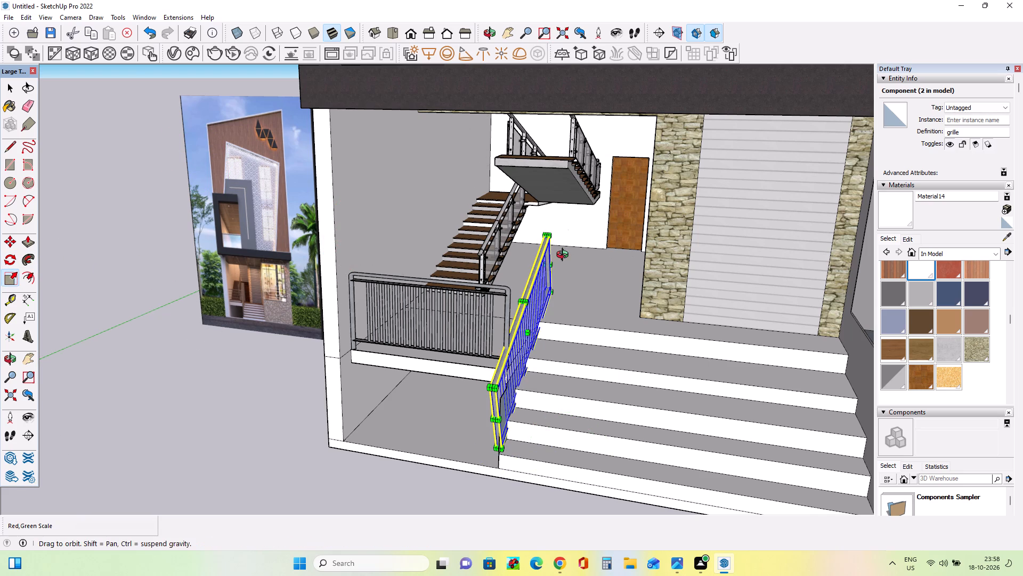
{"action": "scroll", "coordinate": [565, 256], "scroll_direction": "up", "scroll_amount": 1}
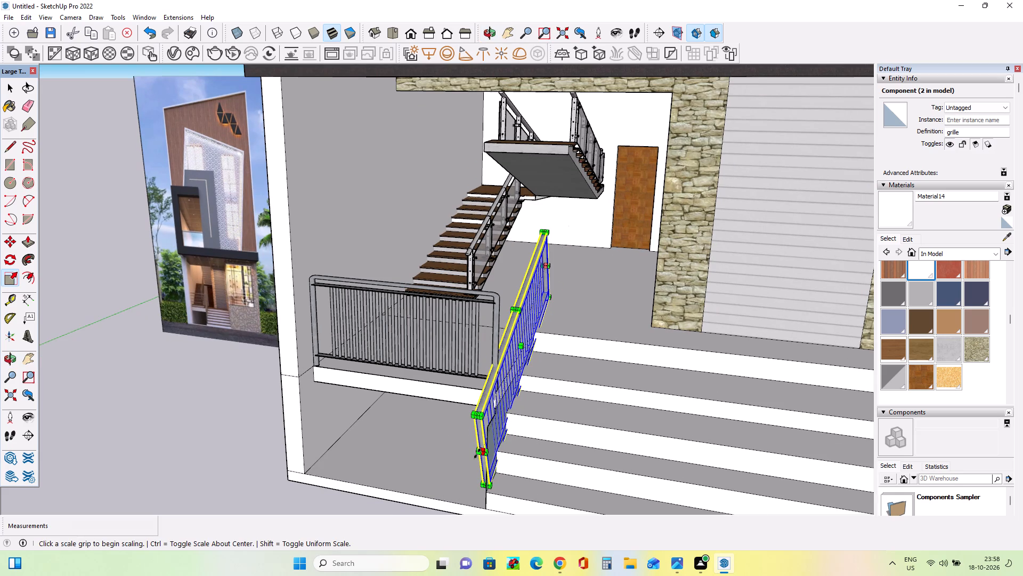
{"action": "left_click", "coordinate": [477, 453]}
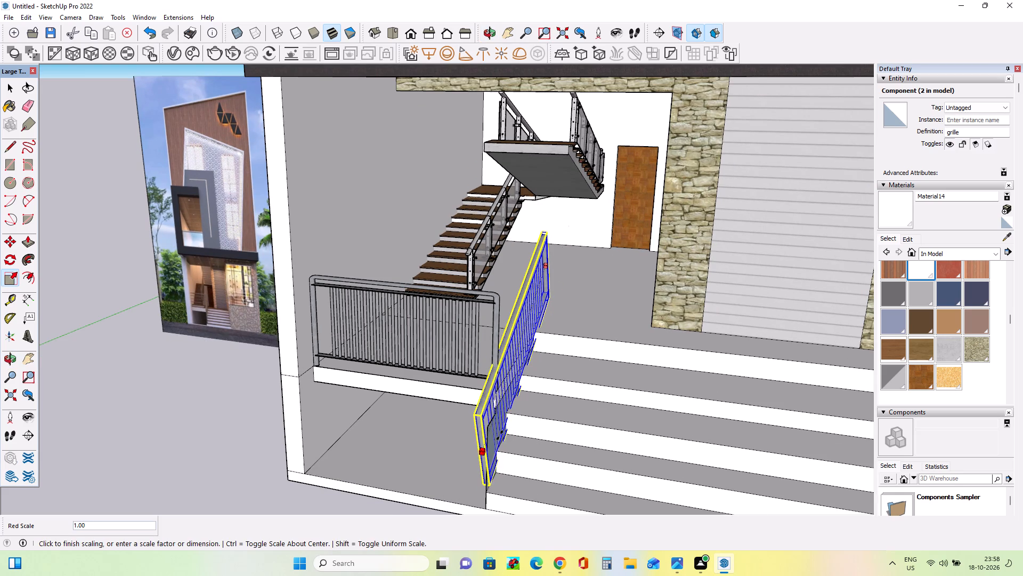
{"action": "left_click", "coordinate": [503, 433]}
Move the shortened railing about 3' 3 7/8" down to the bottom step, spanning the side of the stairs, and clear the selection.
{"action": "middle_click_drag", "start_coordinate": [517, 450], "coordinate": [482, 449]}
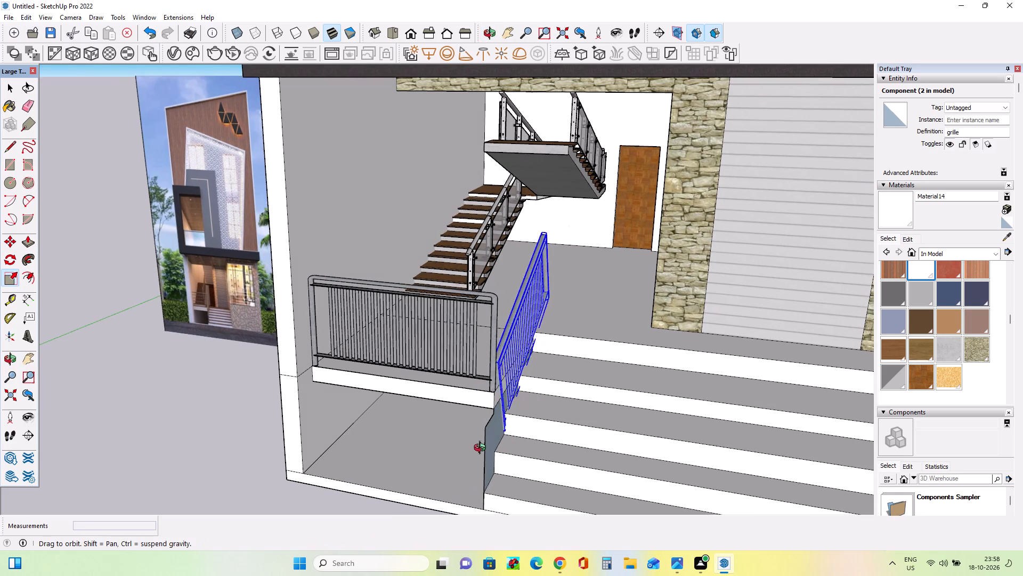
{"action": "middle_click_drag", "start_coordinate": [482, 449], "coordinate": [430, 434]}
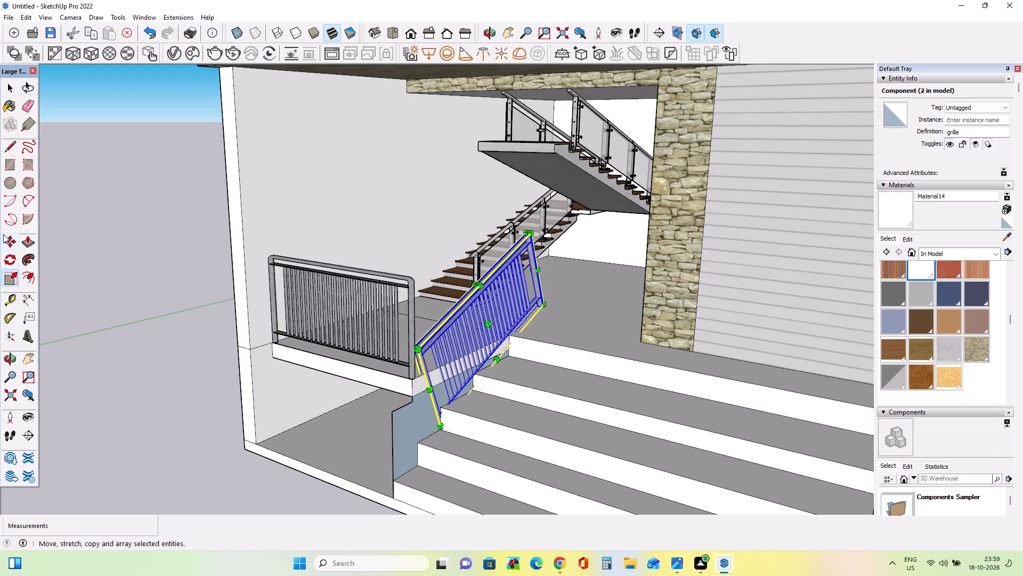
{"action": "left_click", "coordinate": [13, 238]}
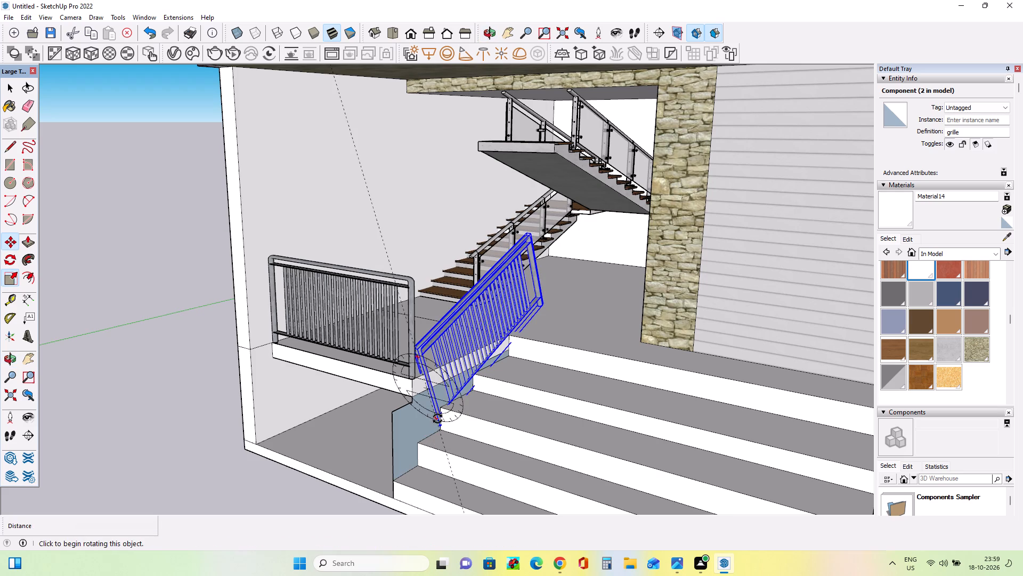
{"action": "left_click", "coordinate": [444, 427]}
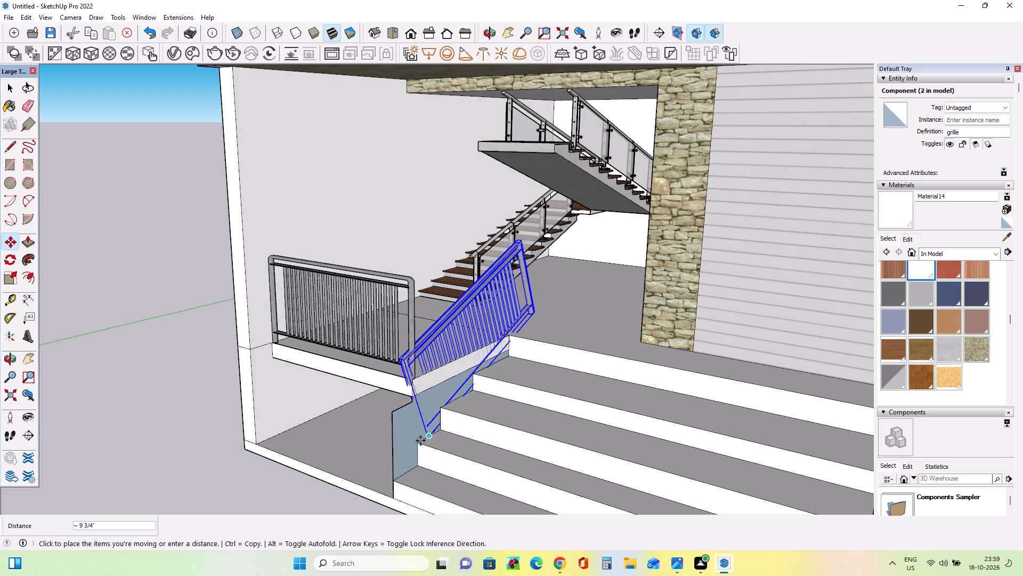
{"action": "left_click", "coordinate": [393, 476]}
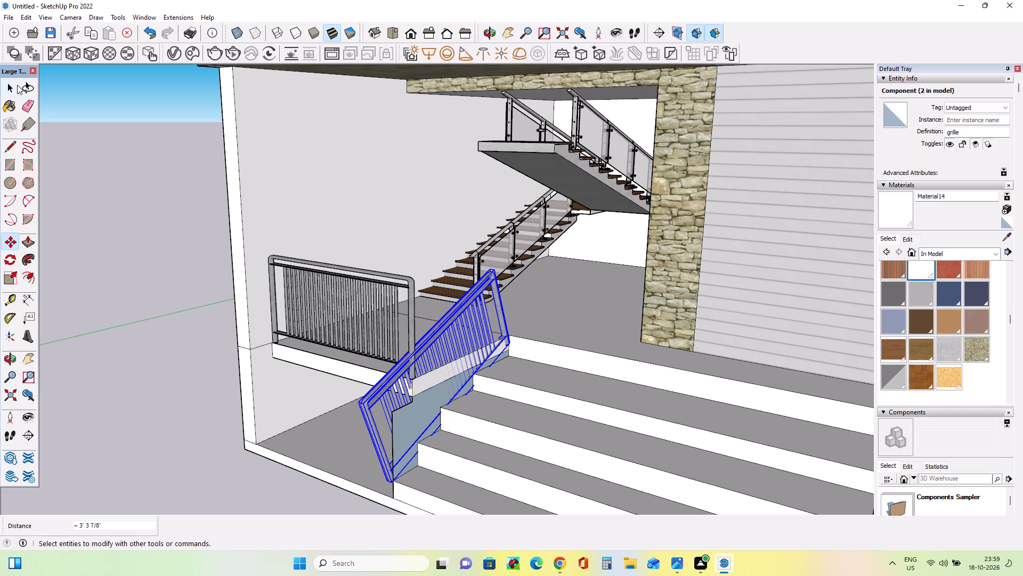
{"action": "left_click", "coordinate": [4, 87]}
{"action": "left_click", "coordinate": [119, 185]}
Examine the entrance steps and railing in the reference image and compare them with the modelled front steps.
{"action": "middle_click_drag", "start_coordinate": [145, 229], "coordinate": [225, 264]}
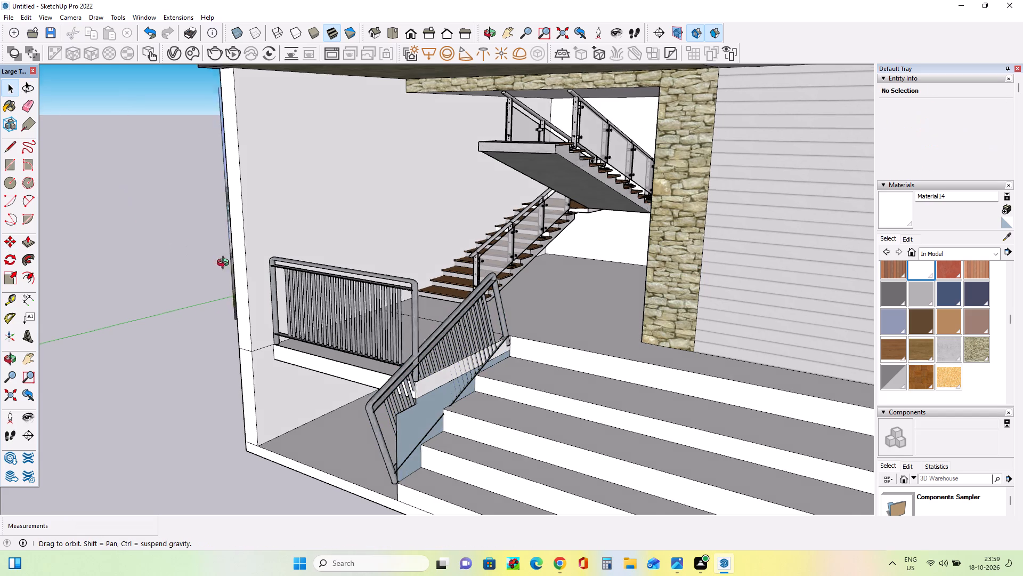
{"action": "middle_click_drag", "start_coordinate": [225, 264], "coordinate": [370, 254]}
{"action": "scroll", "coordinate": [104, 300], "scroll_direction": "up", "scroll_amount": 4}
{"action": "scroll", "coordinate": [106, 377], "scroll_direction": "up", "scroll_amount": 8}
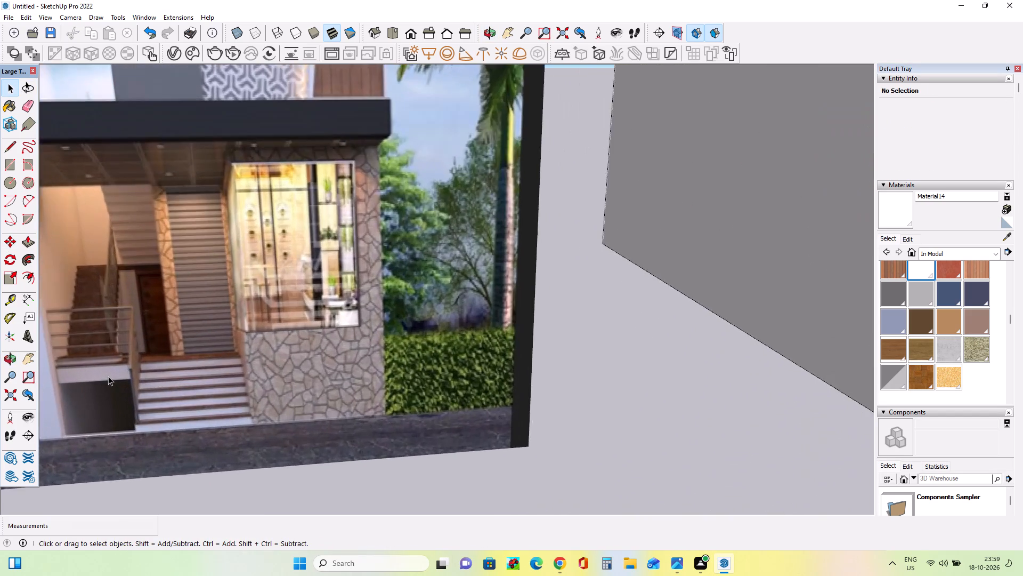
{"action": "scroll", "coordinate": [108, 376], "scroll_direction": "up", "scroll_amount": 5}
{"action": "scroll", "coordinate": [109, 373], "scroll_direction": "down", "scroll_amount": 4}
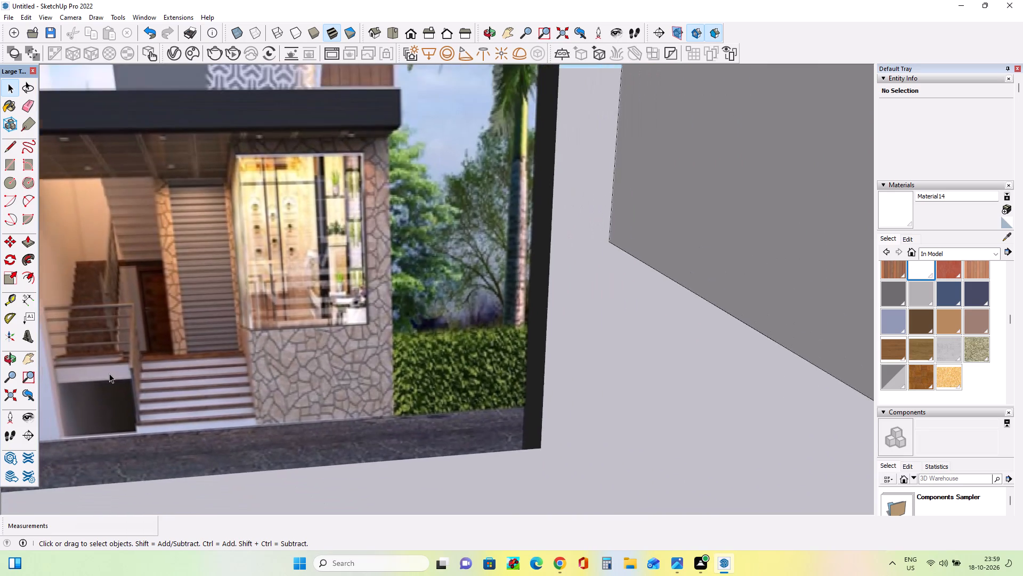
{"action": "scroll", "coordinate": [110, 372], "scroll_direction": "down", "scroll_amount": 9}
{"action": "scroll", "coordinate": [113, 366], "scroll_direction": "up", "scroll_amount": 1}
{"action": "scroll", "coordinate": [113, 366], "scroll_direction": "down", "scroll_amount": 11}
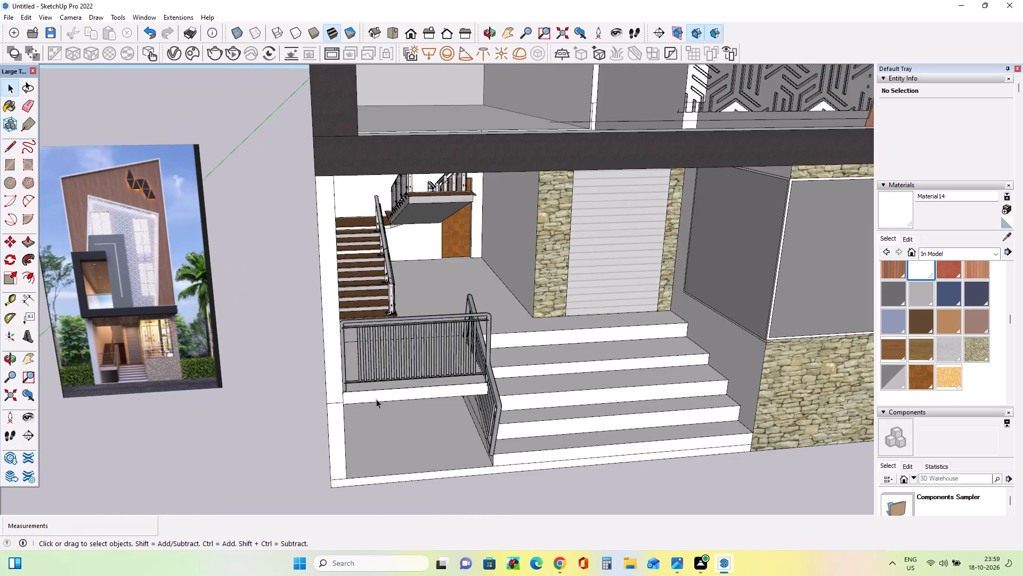
Delete the blue-grey vertical face closing the side of the front steps beneath the sloped railing.
{"action": "middle_click_drag", "start_coordinate": [597, 434], "coordinate": [371, 397]}
{"action": "scroll", "coordinate": [352, 386], "scroll_direction": "up", "scroll_amount": 8}
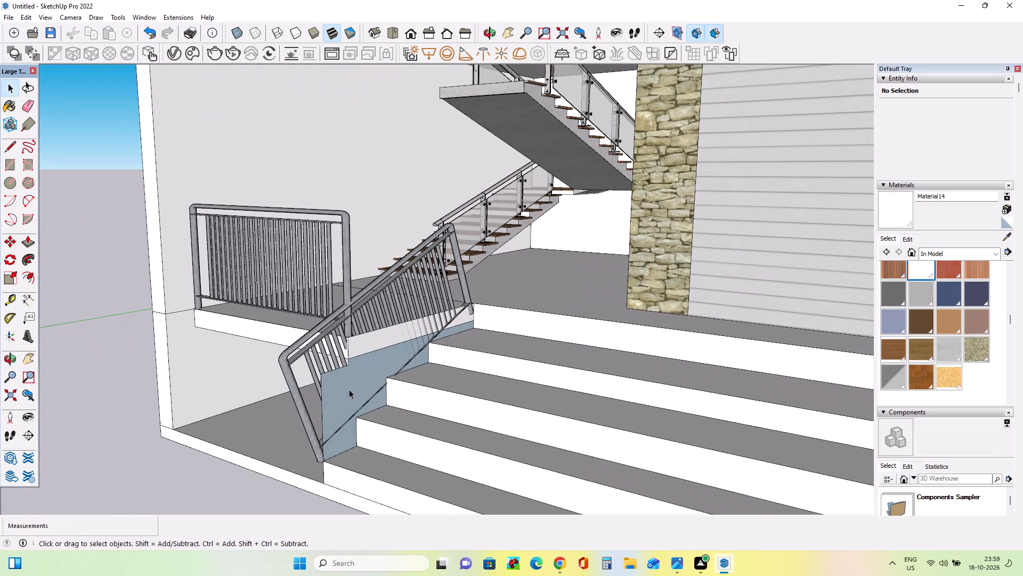
{"action": "left_click", "coordinate": [346, 391]}
{"action": "key", "text": "Delete"}
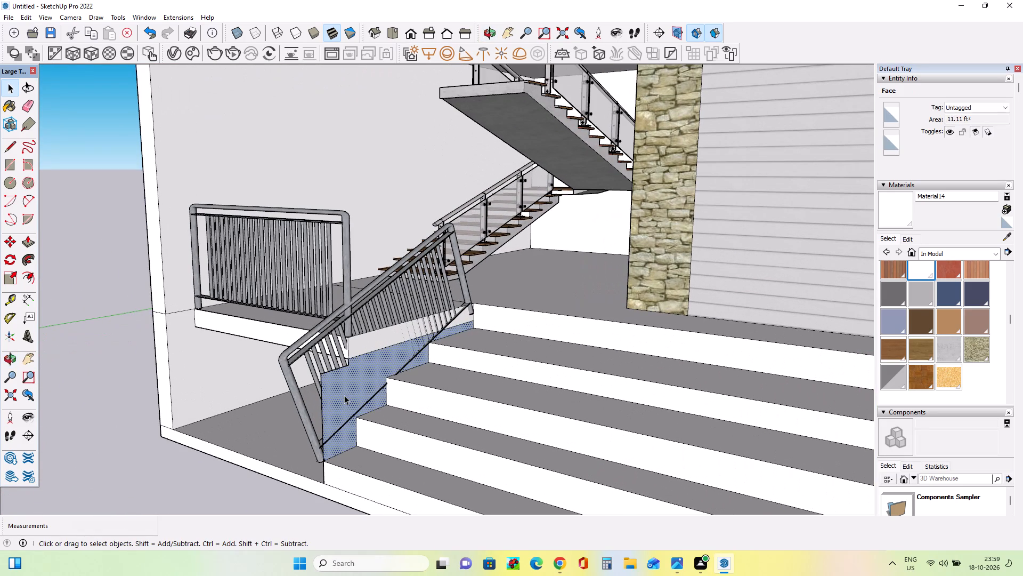
Move the sloped railing about 6 13/16" inward from the side edge onto the front steps and clear the selection.
{"action": "middle_click_drag", "start_coordinate": [368, 396], "coordinate": [376, 413]}
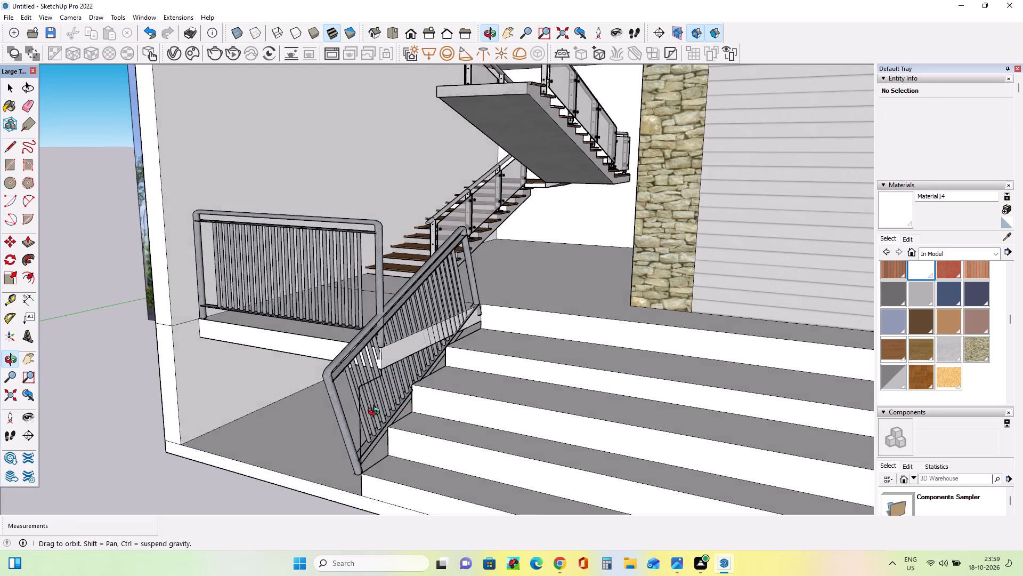
{"action": "middle_click_drag", "start_coordinate": [376, 413], "coordinate": [319, 419]}
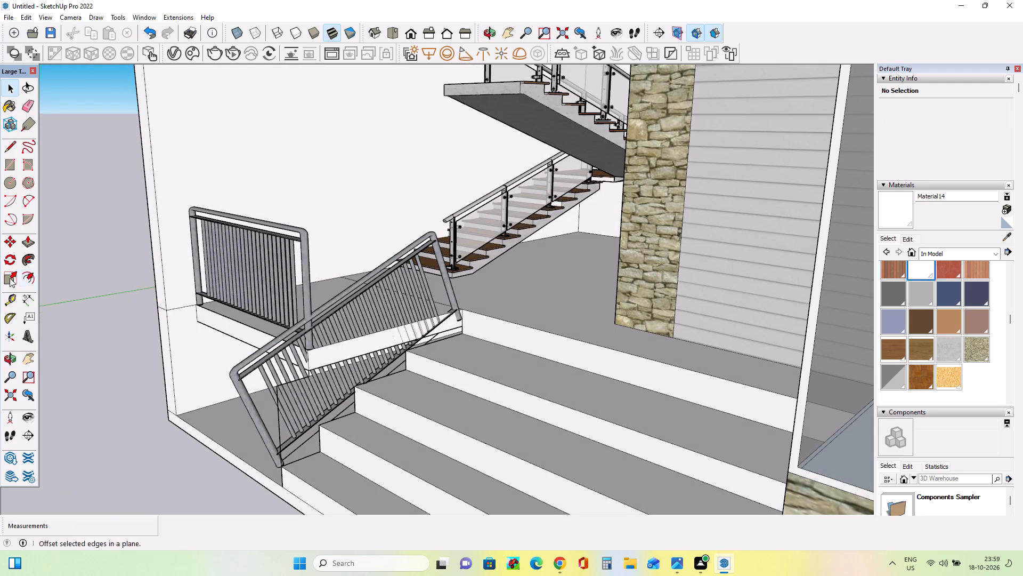
{"action": "left_click", "coordinate": [12, 250]}
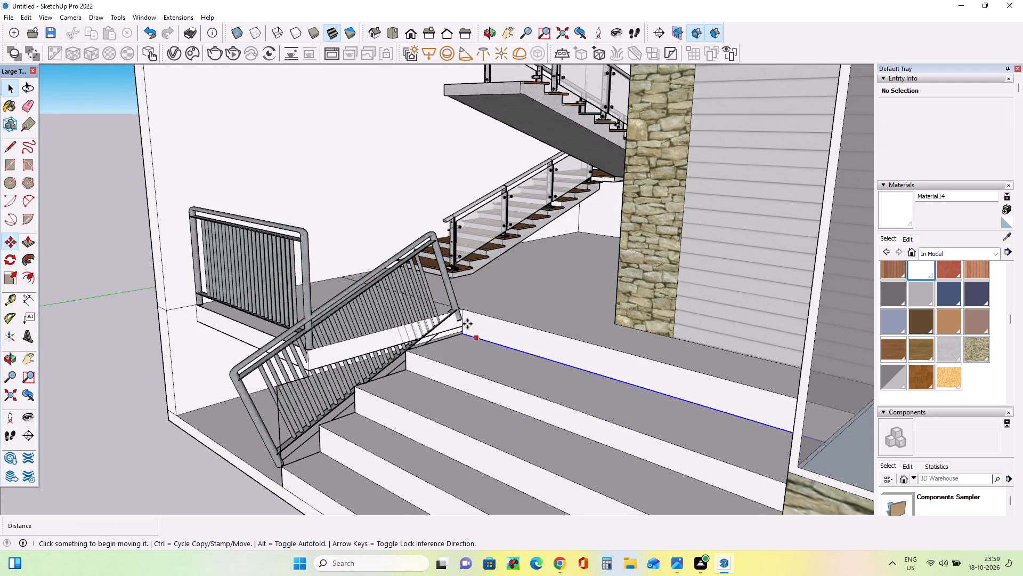
{"action": "left_click_drag", "start_coordinate": [462, 321], "coordinate": [469, 326]}
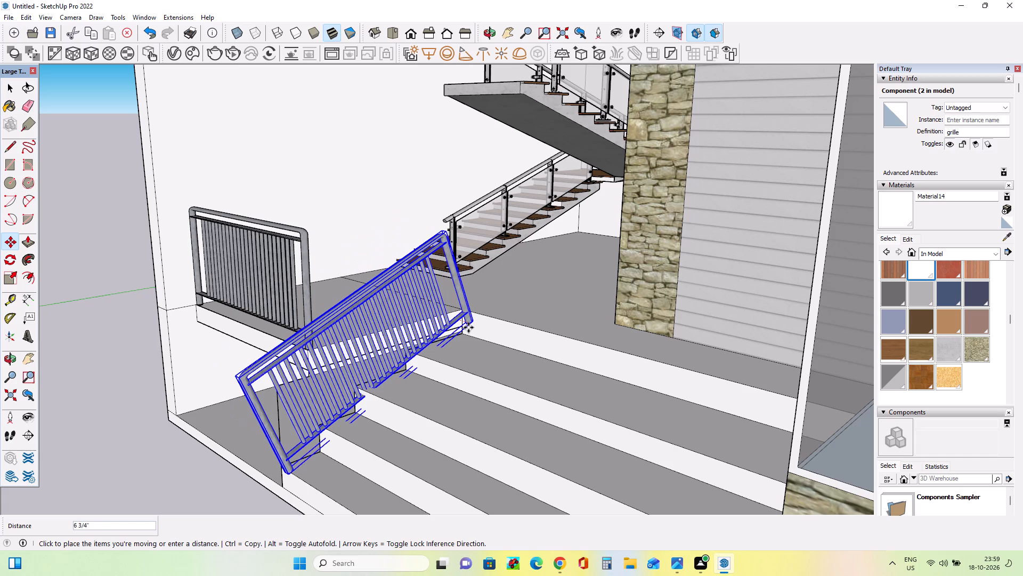
{"action": "left_click", "coordinate": [468, 327]}
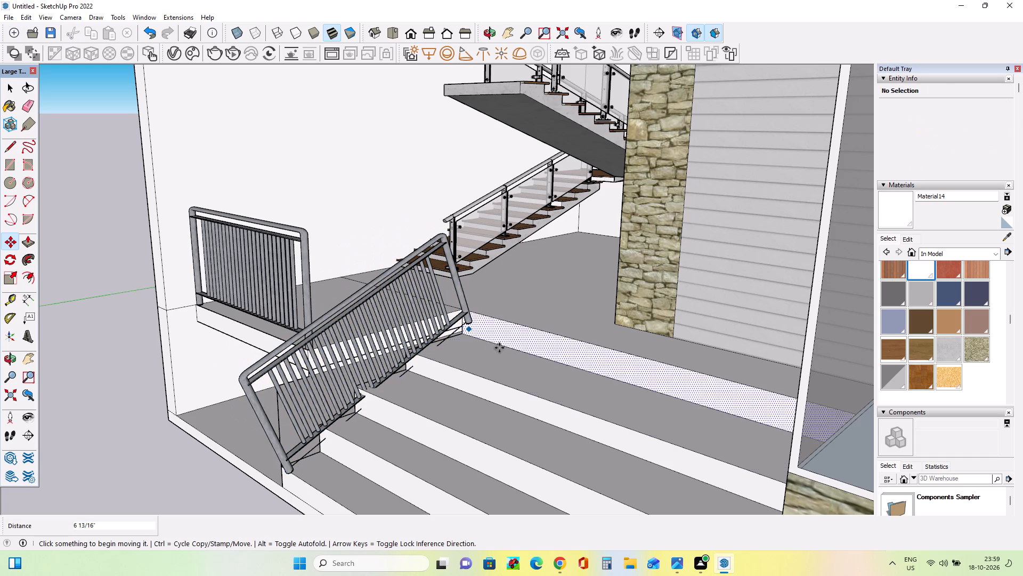
{"action": "left_click", "coordinate": [13, 87]}
{"action": "left_click", "coordinate": [78, 163]}
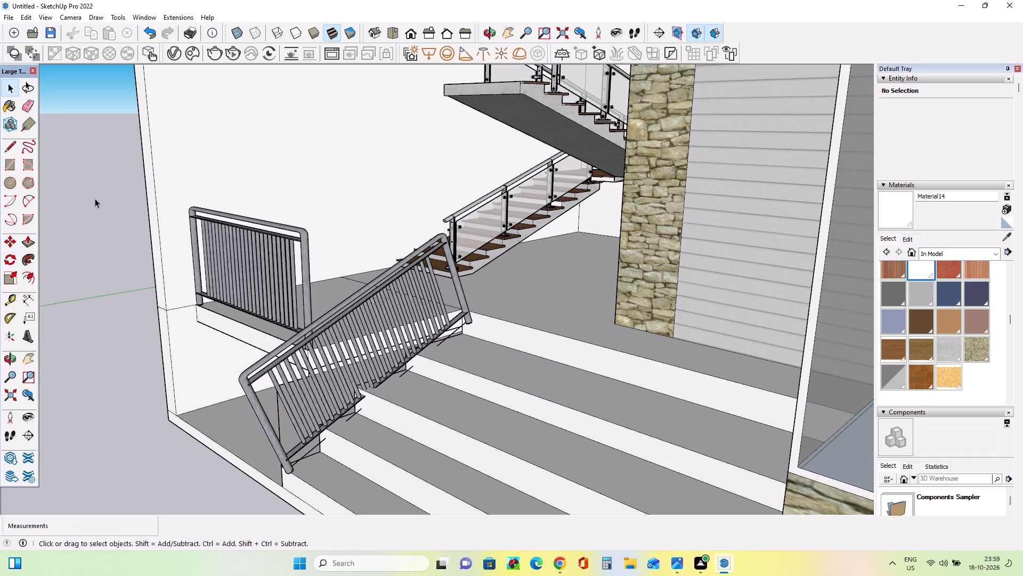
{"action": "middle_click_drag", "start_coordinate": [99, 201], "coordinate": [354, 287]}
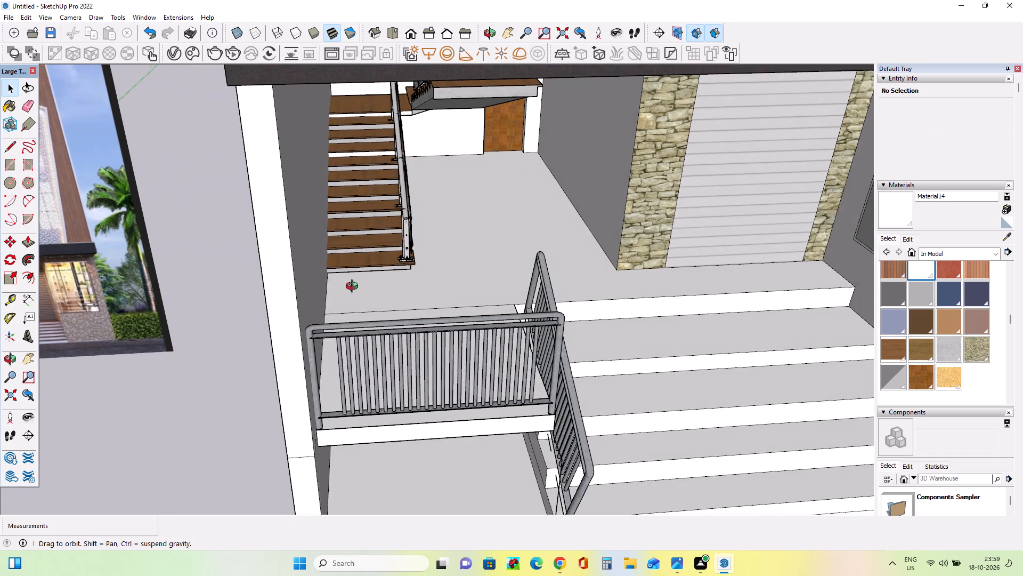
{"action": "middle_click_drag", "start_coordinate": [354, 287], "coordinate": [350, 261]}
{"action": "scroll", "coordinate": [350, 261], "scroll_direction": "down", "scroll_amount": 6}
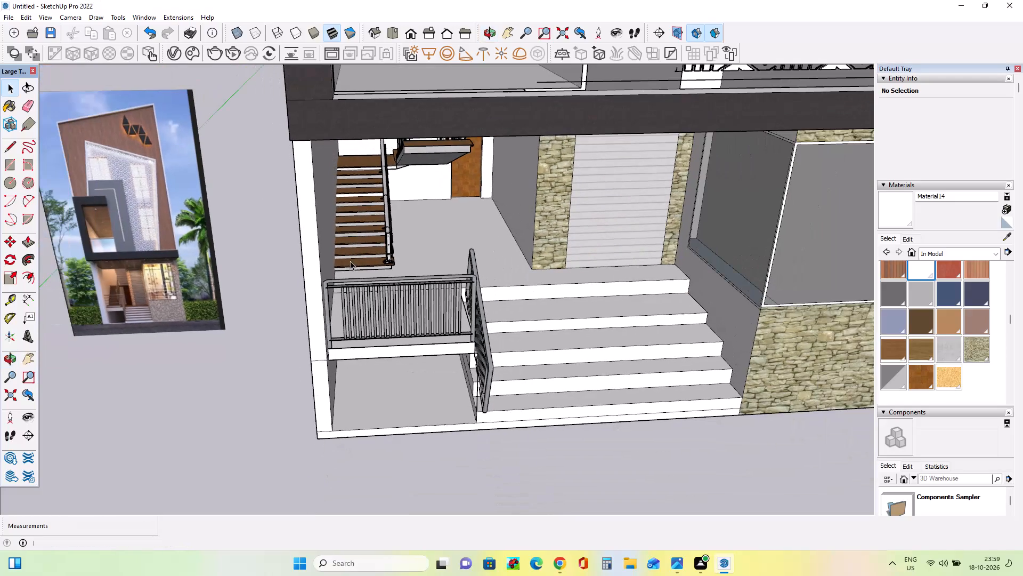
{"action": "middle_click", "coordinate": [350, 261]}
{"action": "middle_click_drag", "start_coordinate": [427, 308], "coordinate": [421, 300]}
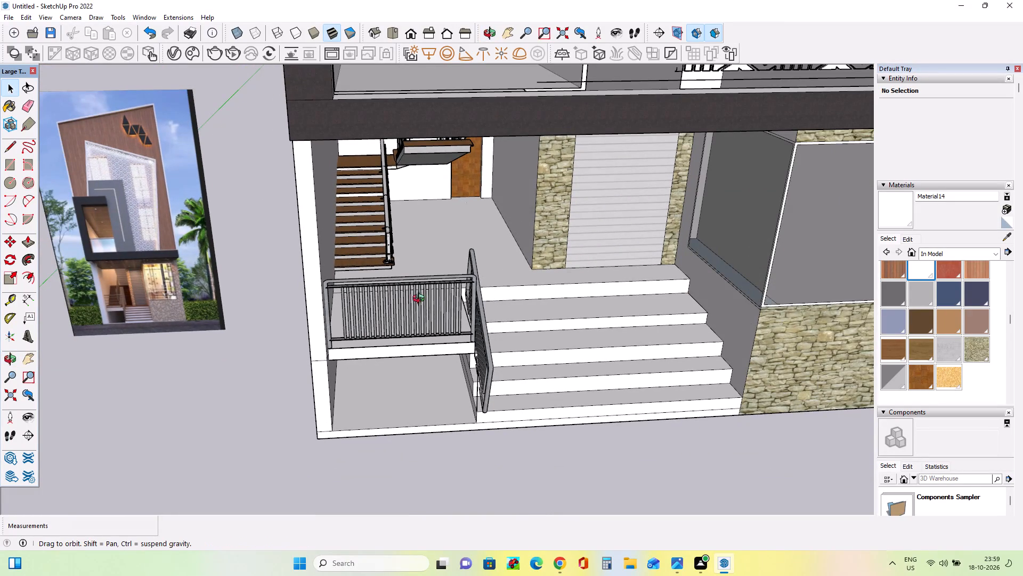
Move the sloped grille railing about 4 1/2" outward so it stands closer to the open side edge of the front steps.
{"action": "middle_click_drag", "start_coordinate": [421, 300], "coordinate": [386, 299]}
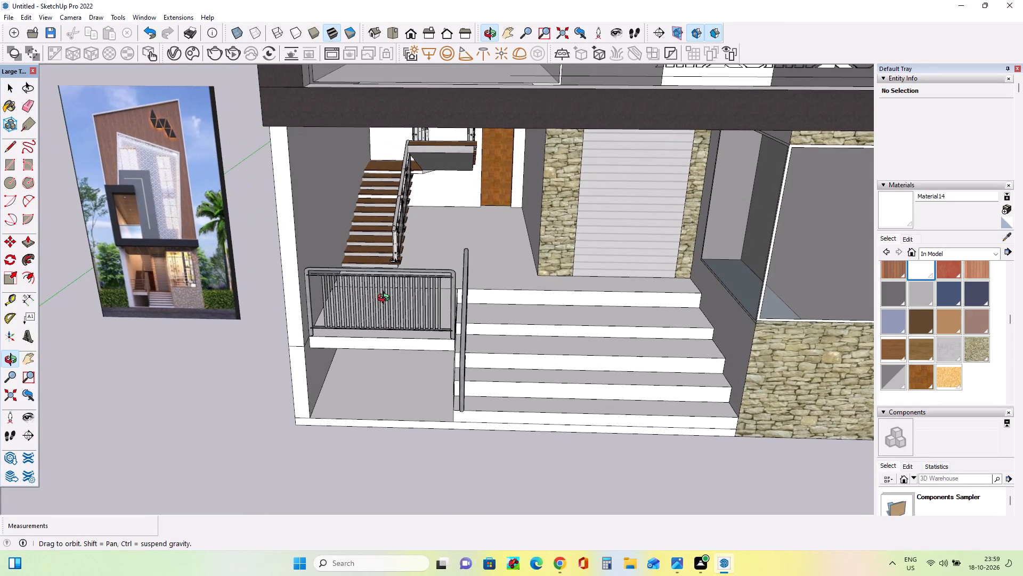
{"action": "middle_click_drag", "start_coordinate": [386, 299], "coordinate": [377, 325]}
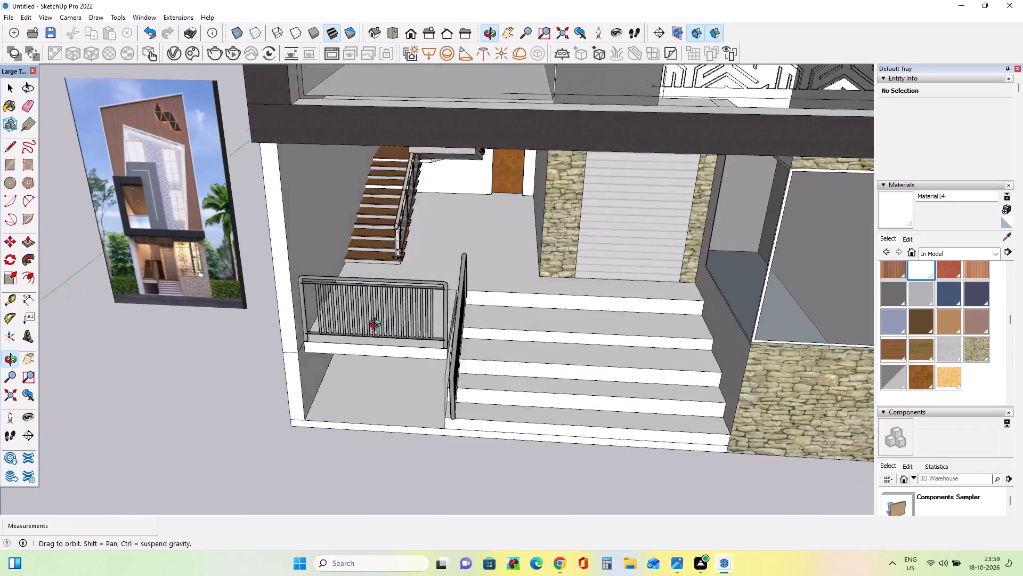
{"action": "middle_click_drag", "start_coordinate": [377, 325], "coordinate": [473, 351]}
{"action": "scroll", "coordinate": [511, 401], "scroll_direction": "up", "scroll_amount": 6}
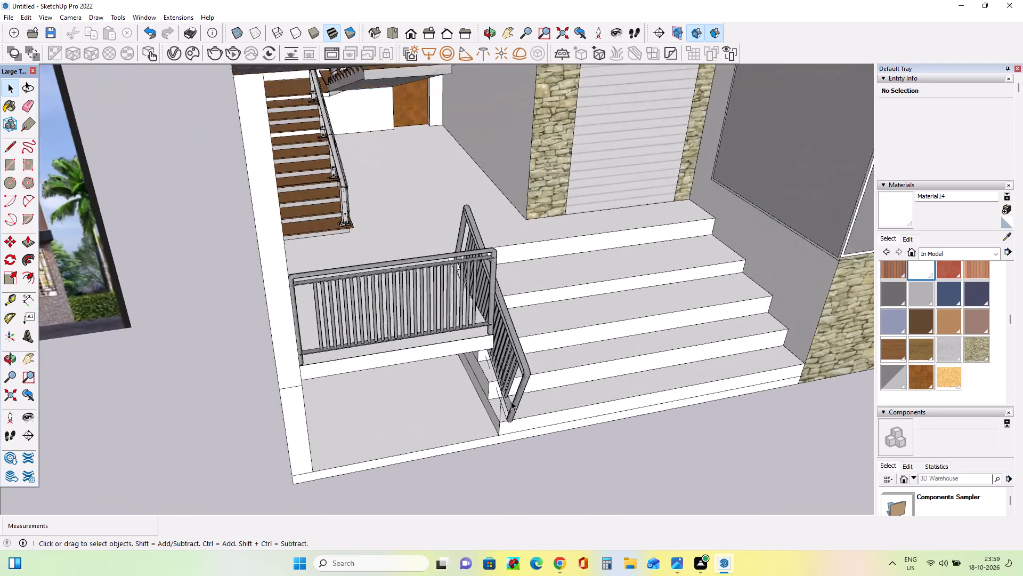
{"action": "scroll", "coordinate": [511, 401], "scroll_direction": "up", "scroll_amount": 10}
{"action": "left_click", "coordinate": [529, 338]}
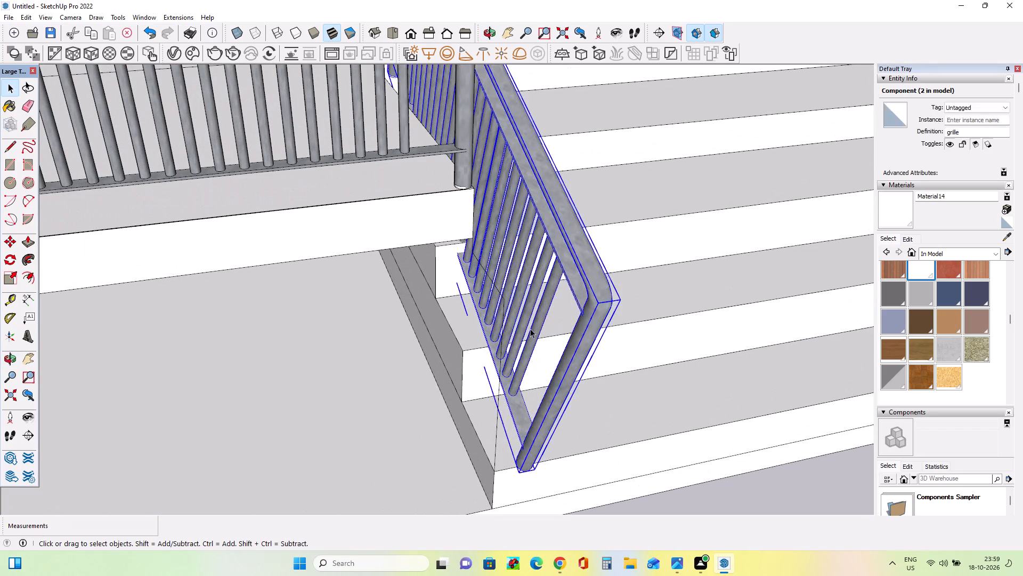
{"action": "left_click", "coordinate": [7, 241]}
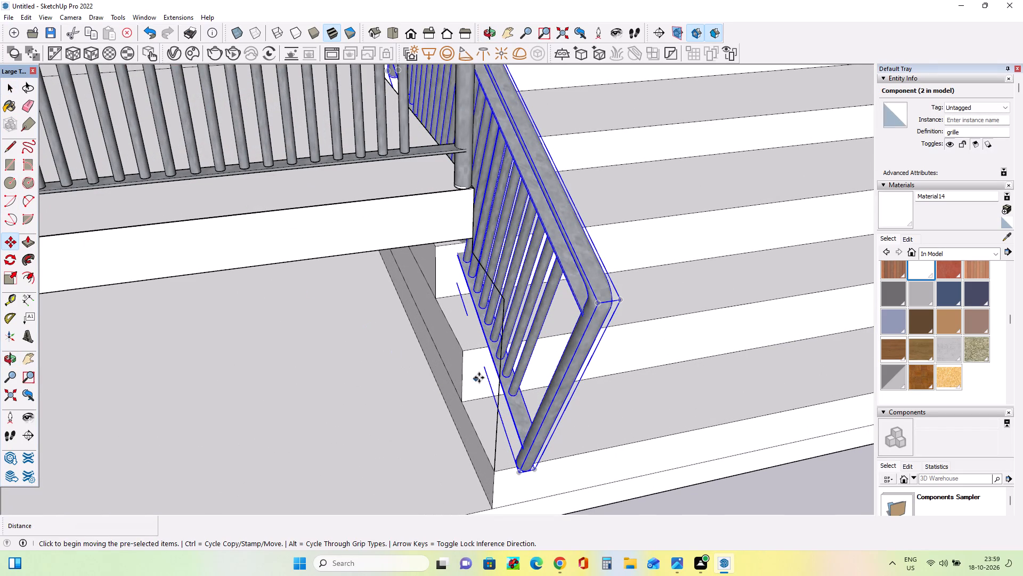
{"action": "left_click_drag", "start_coordinate": [494, 363], "coordinate": [487, 363]}
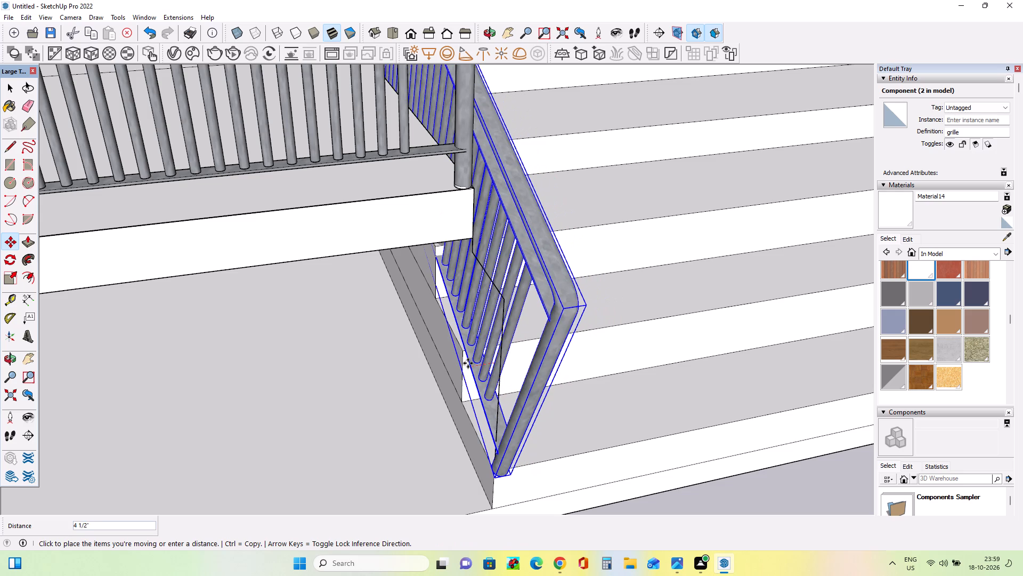
{"action": "left_click", "coordinate": [472, 362]}
{"action": "middle_click_drag", "start_coordinate": [561, 376], "coordinate": [395, 356]}
{"action": "middle_click_drag", "start_coordinate": [540, 359], "coordinate": [460, 359]}
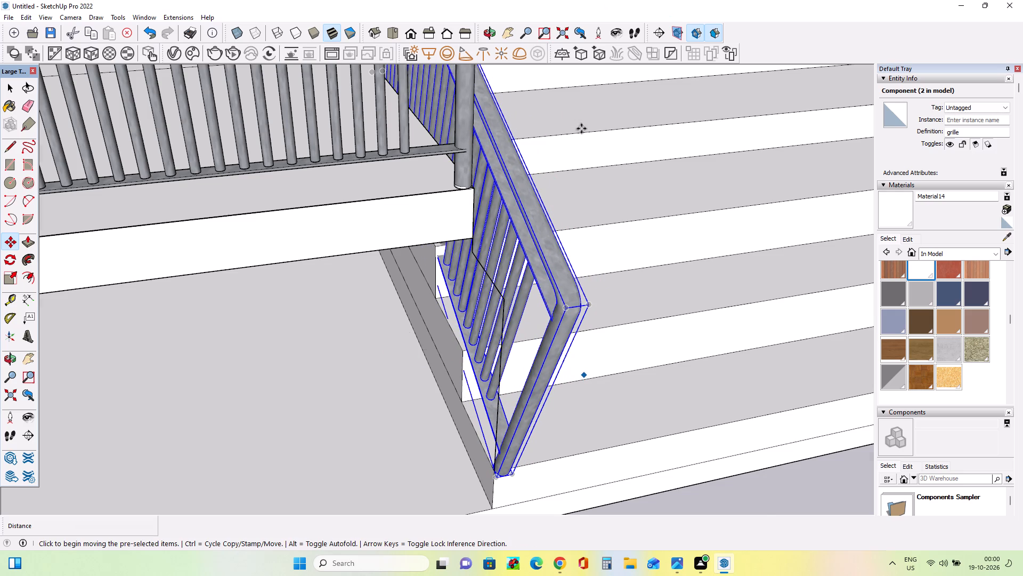
{"action": "middle_click_drag", "start_coordinate": [427, 231], "coordinate": [428, 230]}
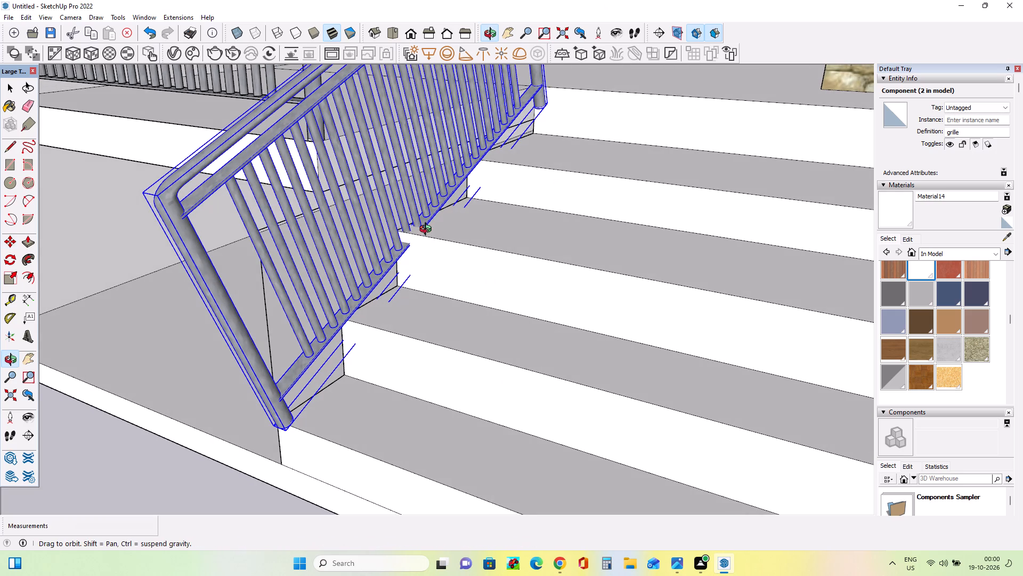
{"action": "middle_click_drag", "start_coordinate": [428, 230], "coordinate": [654, 277]}
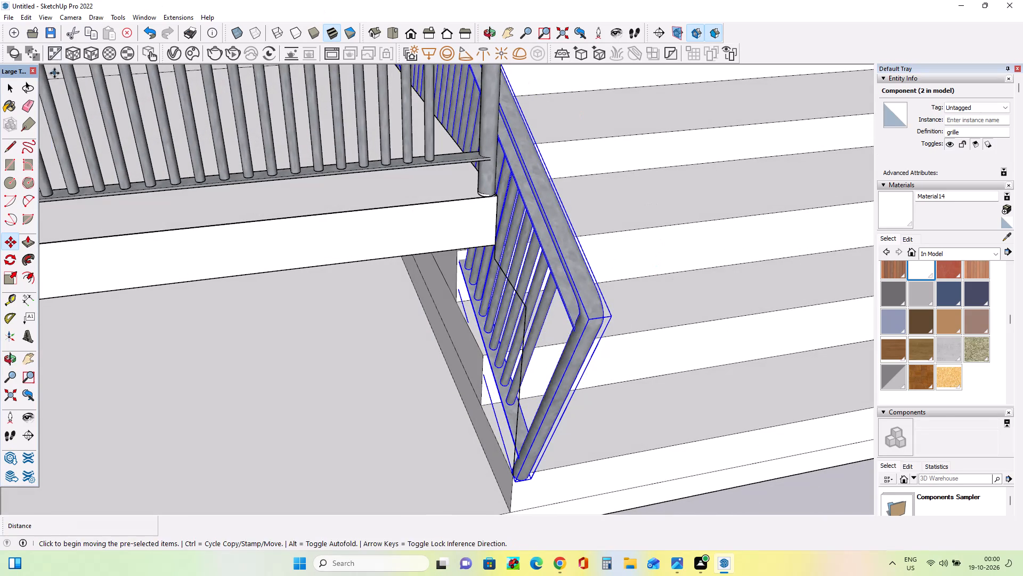
Delete the two leftover edges, one sloping and one vertical, crossing the open side of the front steps at the railing.
{"action": "left_click", "coordinate": [3, 89]}
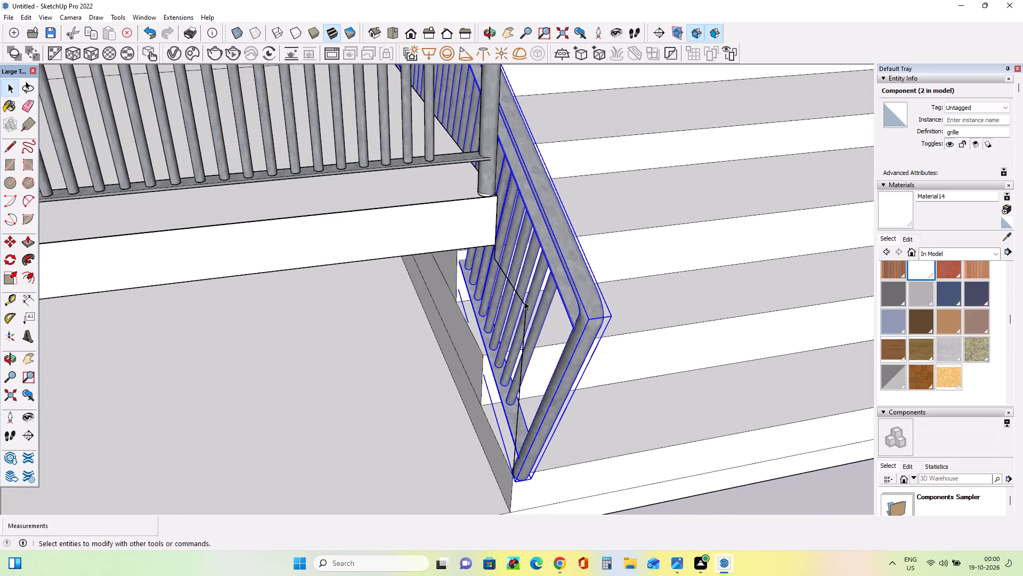
{"action": "left_click", "coordinate": [524, 302]}
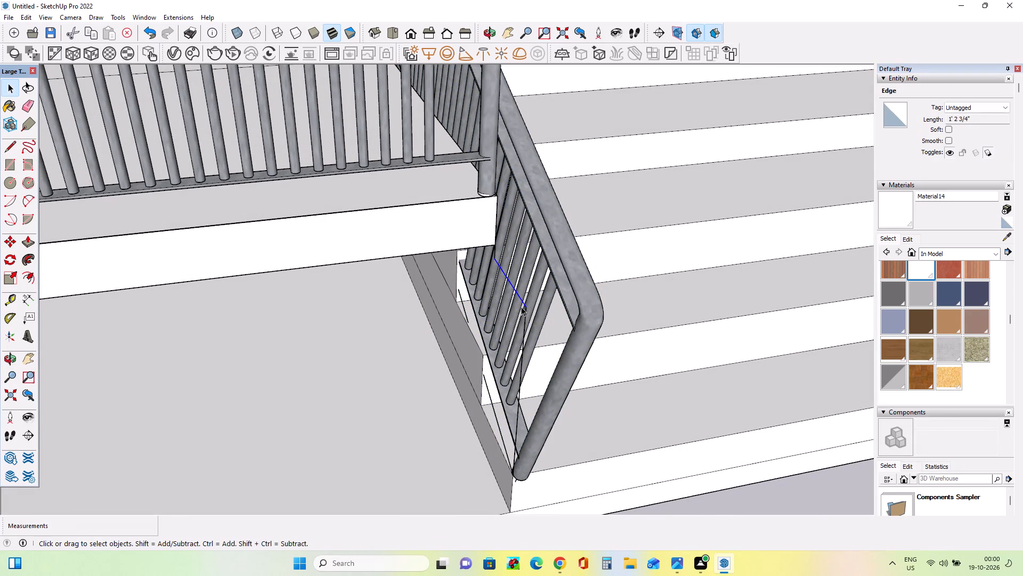
{"action": "key", "text": "Delete"}
{"action": "left_click", "coordinate": [524, 328]}
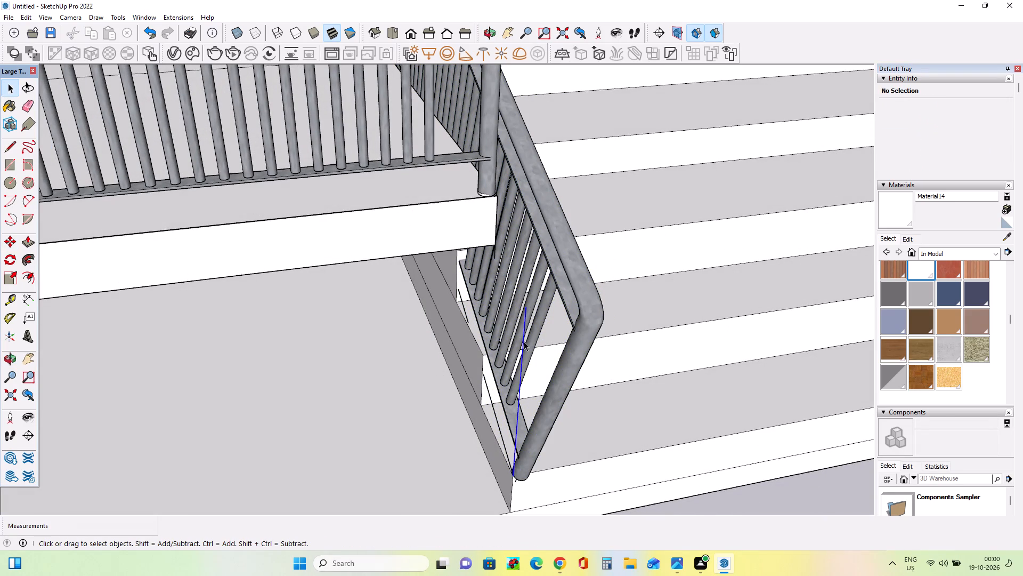
{"action": "key", "text": "Delete"}
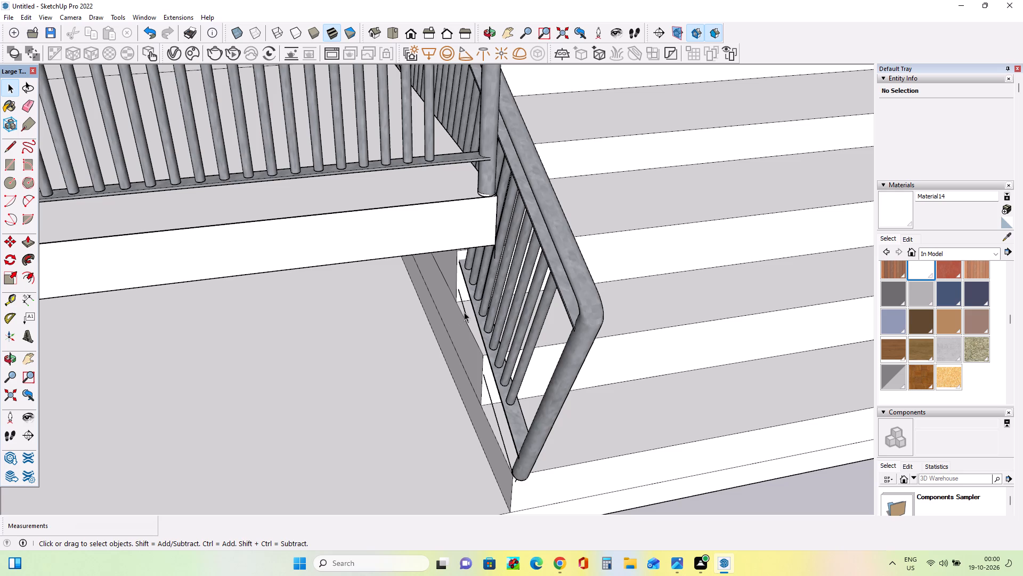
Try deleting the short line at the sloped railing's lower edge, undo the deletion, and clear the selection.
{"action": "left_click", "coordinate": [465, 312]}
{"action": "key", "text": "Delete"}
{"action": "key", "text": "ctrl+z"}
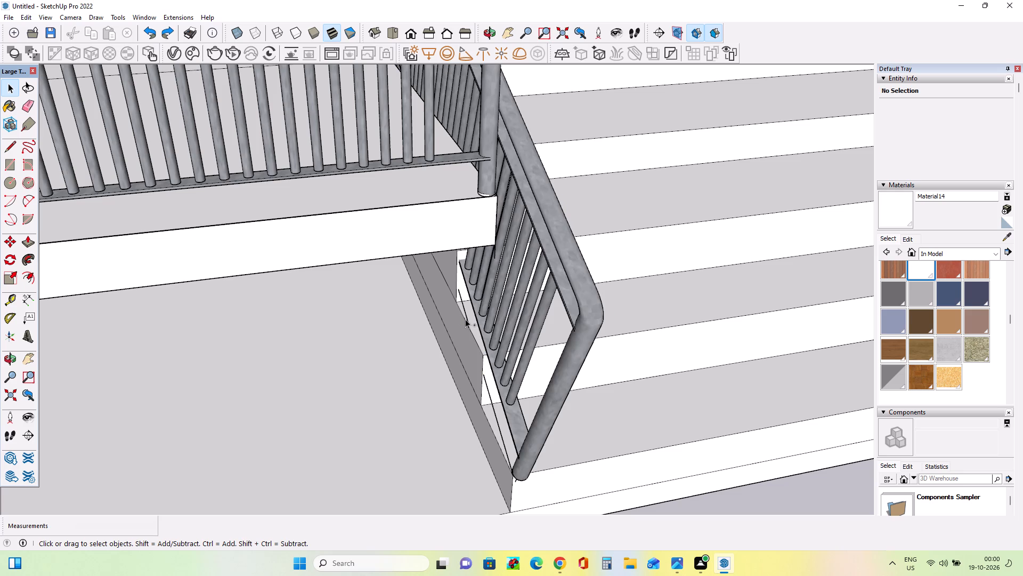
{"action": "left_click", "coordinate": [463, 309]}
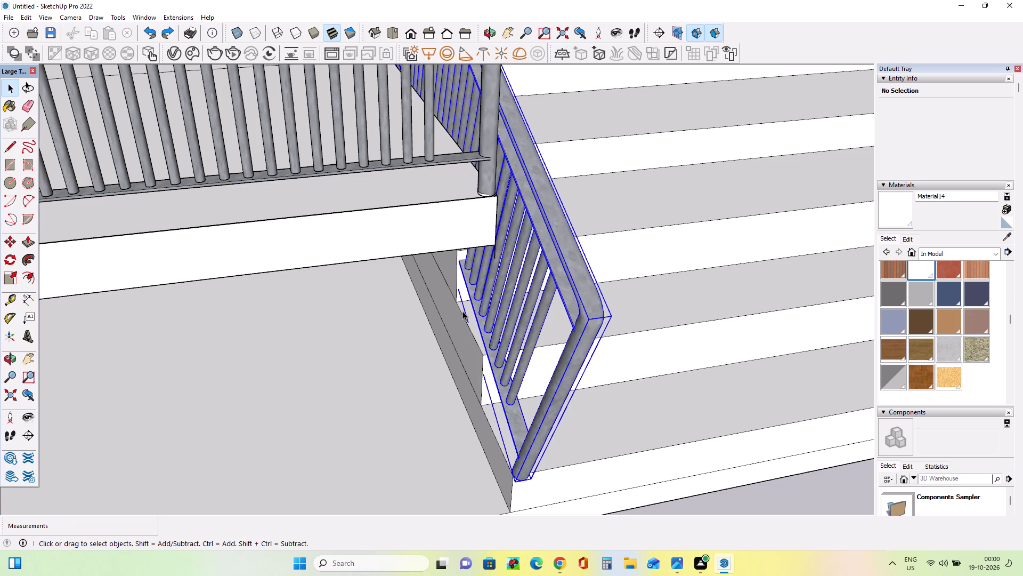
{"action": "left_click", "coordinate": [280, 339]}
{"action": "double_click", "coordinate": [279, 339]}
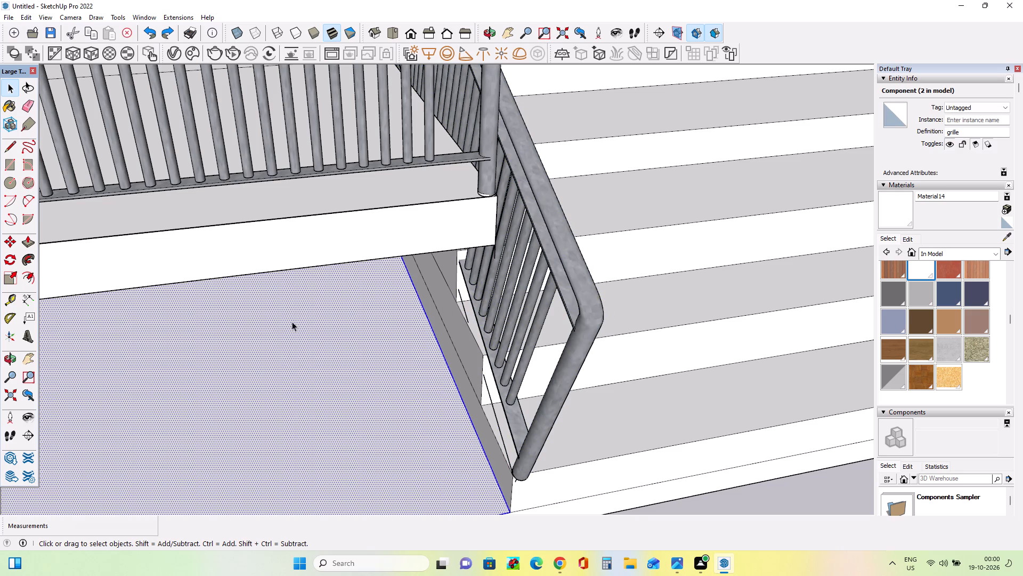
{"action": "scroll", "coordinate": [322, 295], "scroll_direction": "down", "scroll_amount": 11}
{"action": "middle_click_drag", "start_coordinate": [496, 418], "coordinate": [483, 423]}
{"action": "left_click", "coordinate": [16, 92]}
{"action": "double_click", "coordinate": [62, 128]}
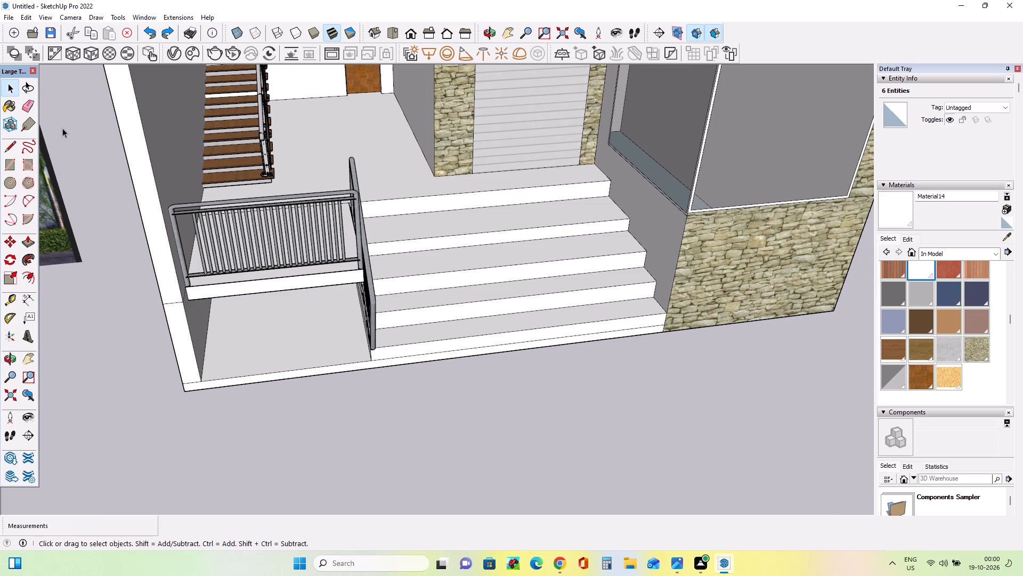
Examine the front steps with both railings from several angles, and the overall facade.
{"action": "middle_click_drag", "start_coordinate": [190, 226], "coordinate": [62, 255]}
{"action": "scroll", "coordinate": [43, 241], "scroll_direction": "up", "scroll_amount": 1}
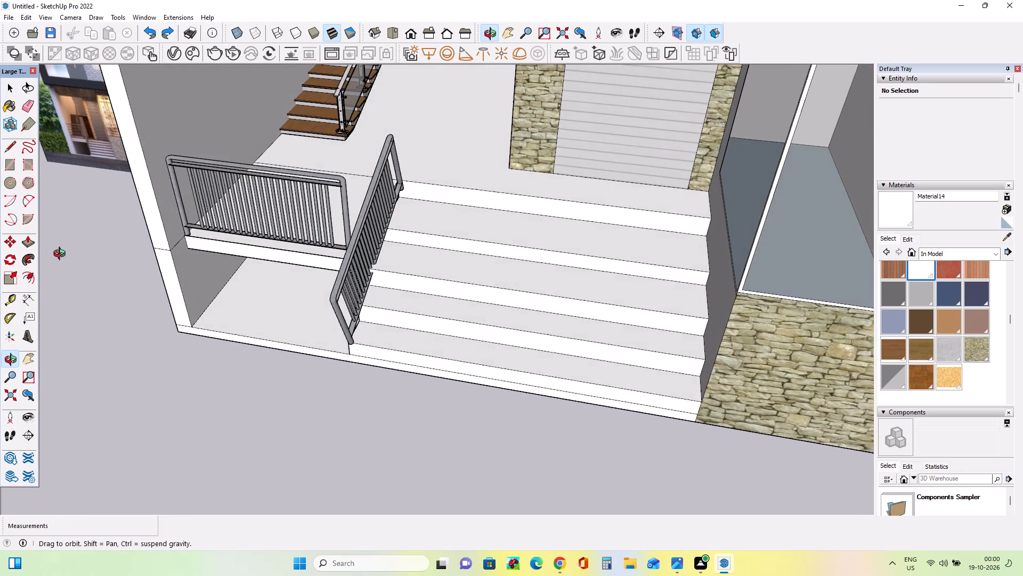
{"action": "middle_click_drag", "start_coordinate": [62, 255], "coordinate": [101, 285]}
{"action": "scroll", "coordinate": [101, 285], "scroll_direction": "down", "scroll_amount": 6}
{"action": "middle_click_drag", "start_coordinate": [141, 258], "coordinate": [287, 264]}
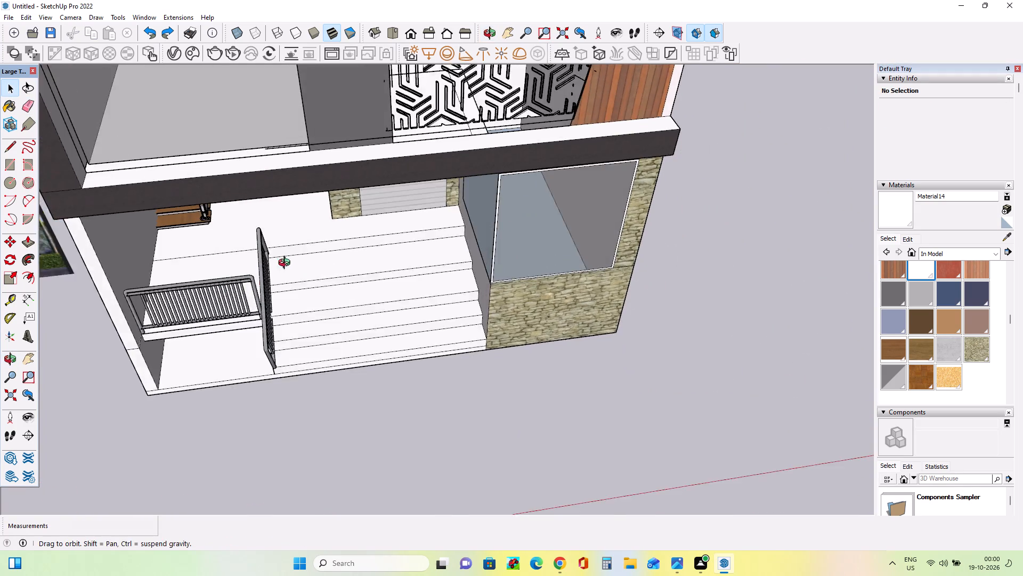
{"action": "middle_click_drag", "start_coordinate": [287, 264], "coordinate": [306, 264]}
{"action": "scroll", "coordinate": [306, 264], "scroll_direction": "down", "scroll_amount": 11}
{"action": "middle_click_drag", "start_coordinate": [339, 307], "coordinate": [270, 191]}
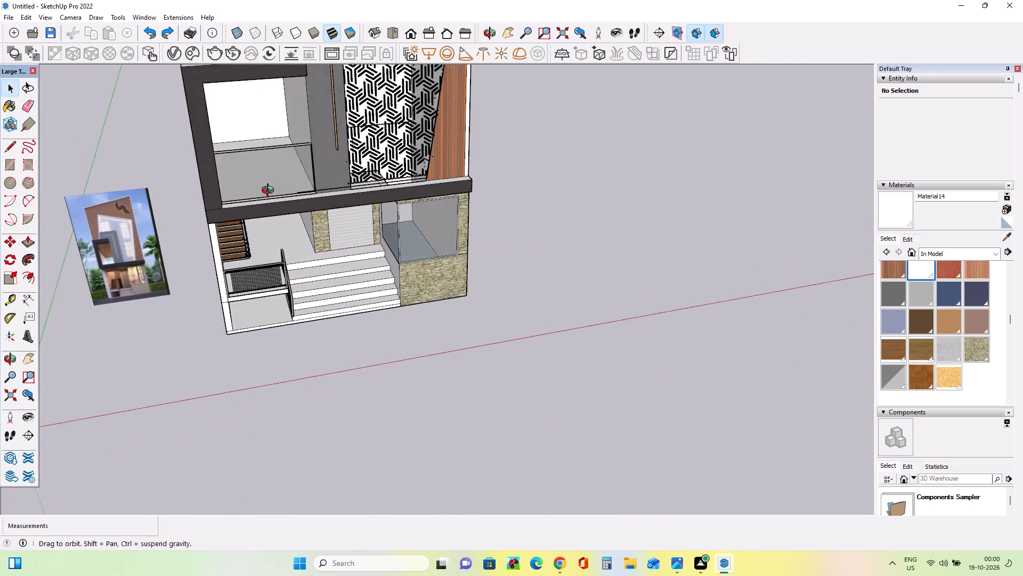
{"action": "middle_click_drag", "start_coordinate": [270, 191], "coordinate": [274, 132]}
{"action": "scroll", "coordinate": [299, 190], "scroll_direction": "down", "scroll_amount": 8}
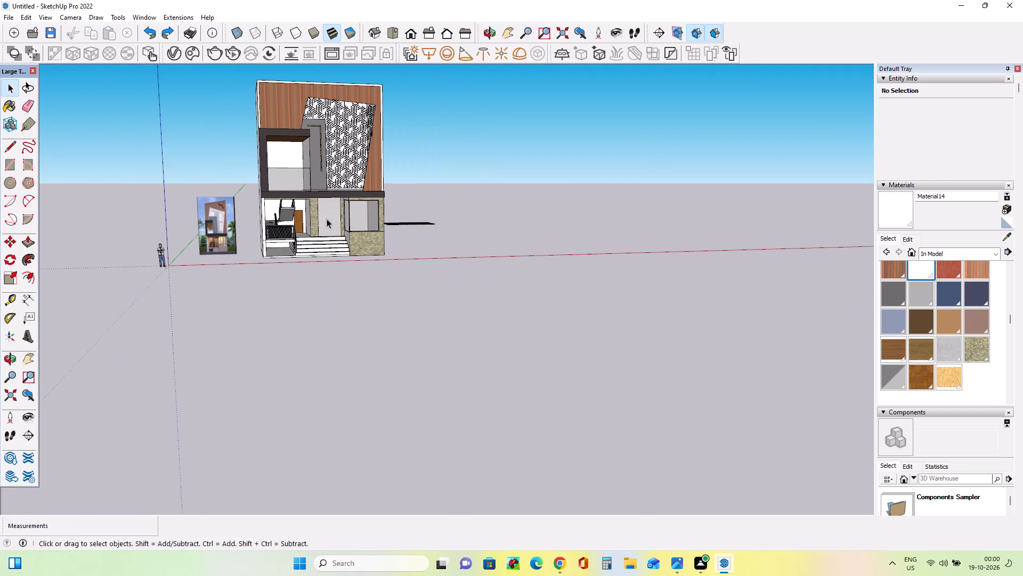
Delete the spare cnc pattern component lying flat beside the house.
{"action": "scroll", "coordinate": [338, 225], "scroll_direction": "up", "scroll_amount": 3}
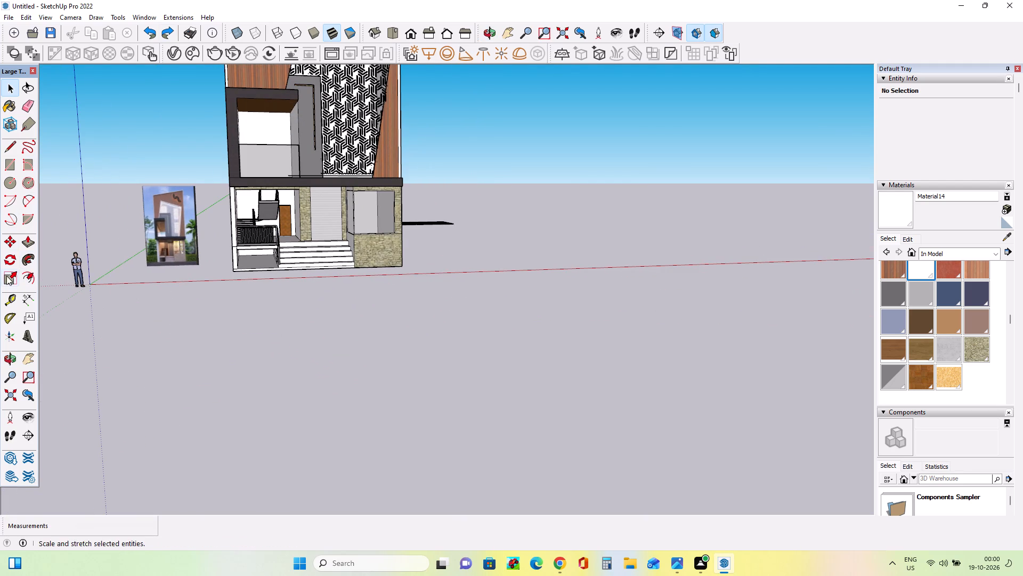
{"action": "left_click", "coordinate": [30, 358]}
{"action": "left_click_drag", "start_coordinate": [261, 210], "coordinate": [281, 282]}
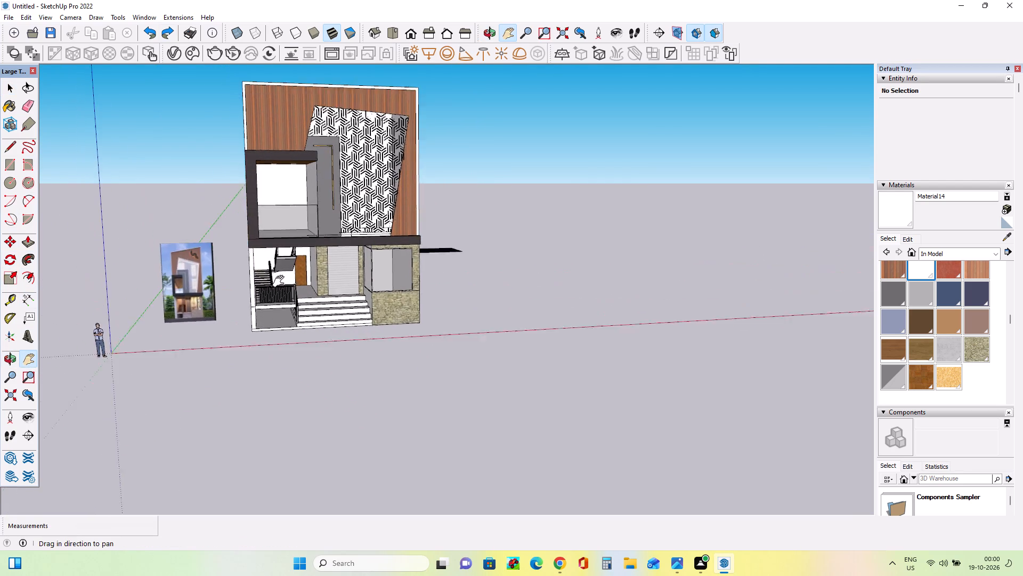
{"action": "left_click_drag", "start_coordinate": [281, 282], "coordinate": [290, 361]}
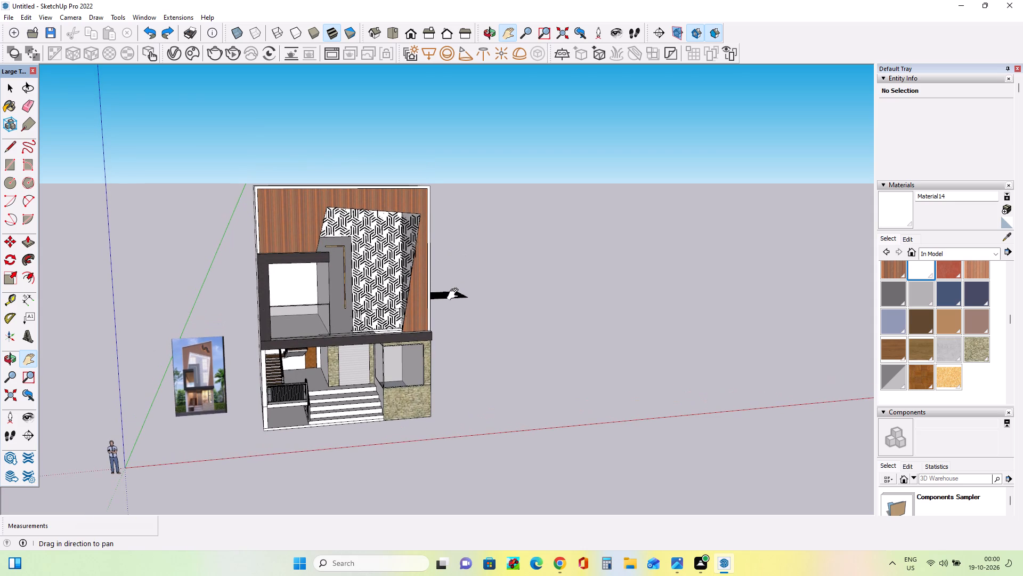
{"action": "left_click", "coordinate": [8, 93]}
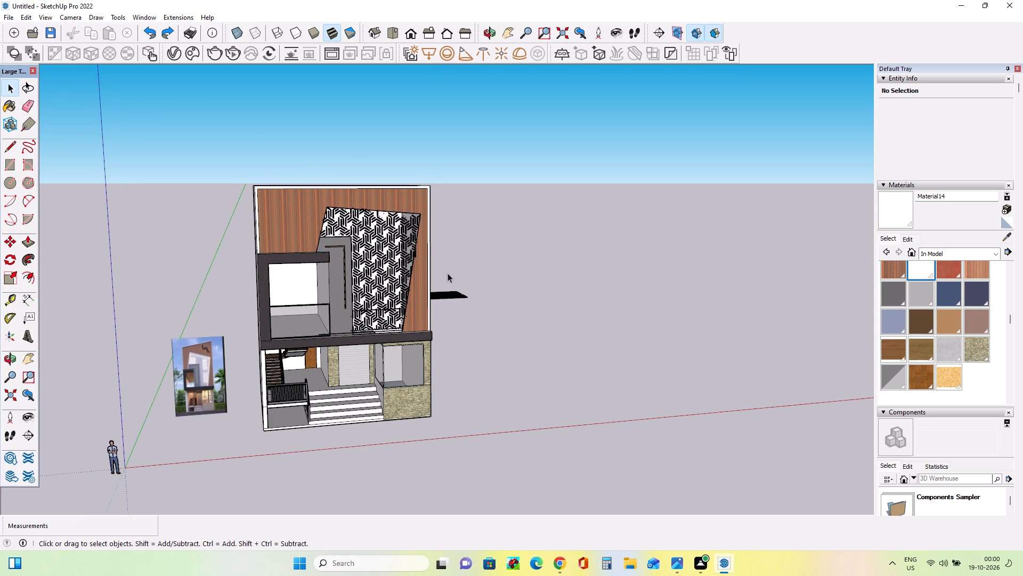
{"action": "left_click", "coordinate": [448, 294]}
{"action": "key", "text": "Delete"}
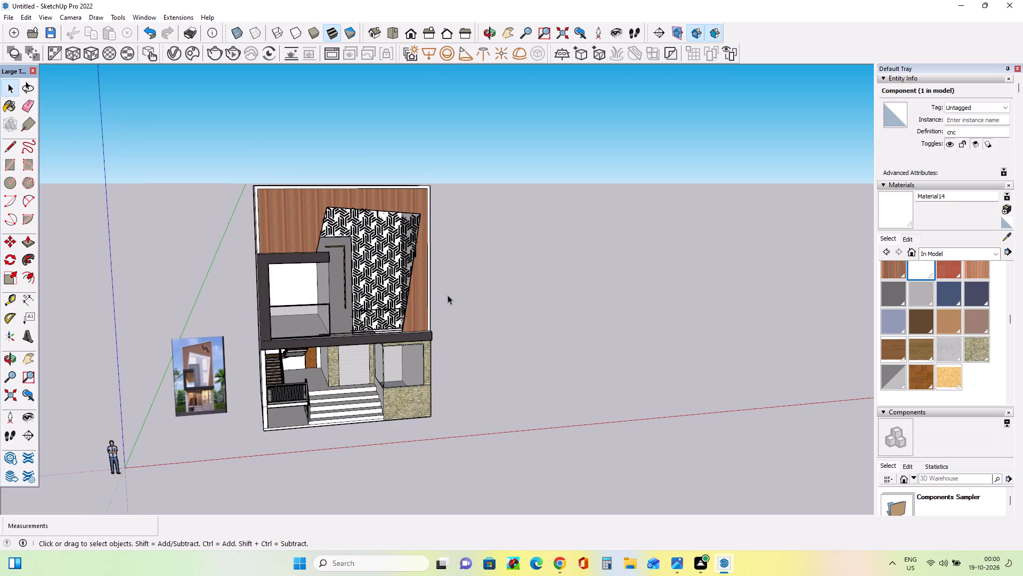
Examine the full facade beside the reference image, focusing on the upper wood cladding and the patterned screen.
{"action": "scroll", "coordinate": [462, 162], "scroll_direction": "up", "scroll_amount": 3}
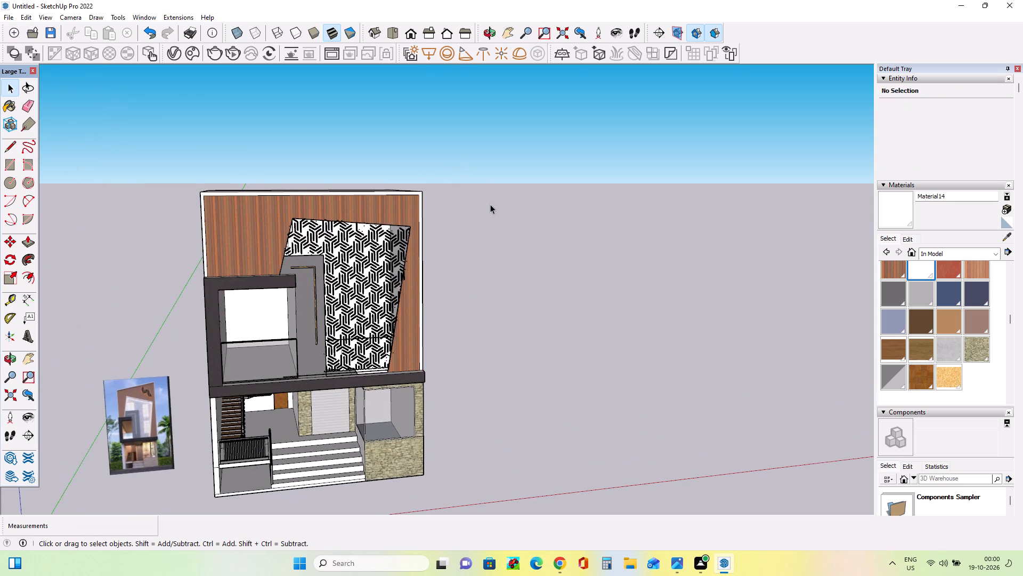
{"action": "middle_click_drag", "start_coordinate": [517, 242], "coordinate": [513, 292]}
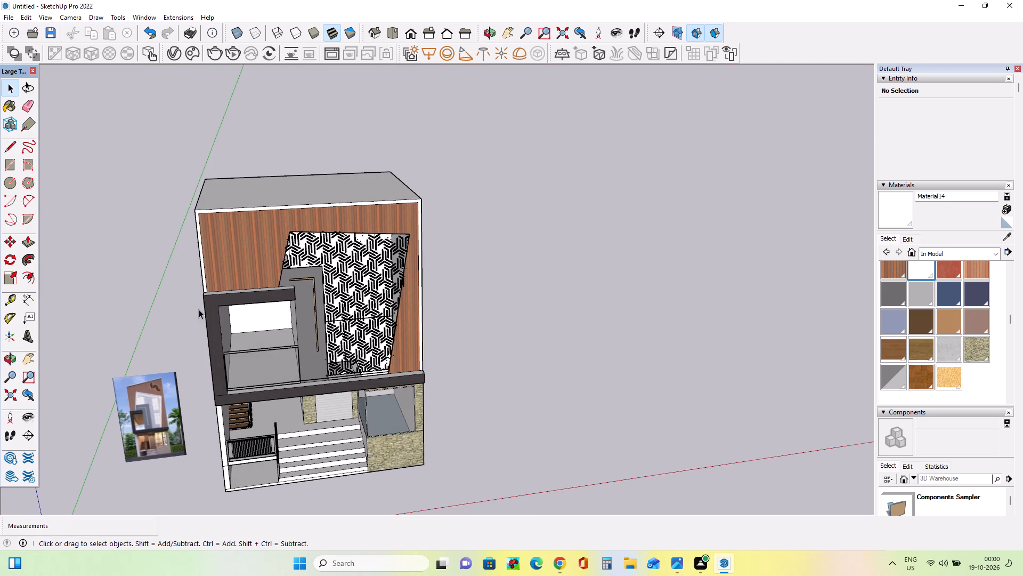
{"action": "middle_click_drag", "start_coordinate": [185, 329], "coordinate": [197, 193]}
{"action": "scroll", "coordinate": [197, 192], "scroll_direction": "up", "scroll_amount": 1}
{"action": "middle_click_drag", "start_coordinate": [397, 296], "coordinate": [376, 291]}
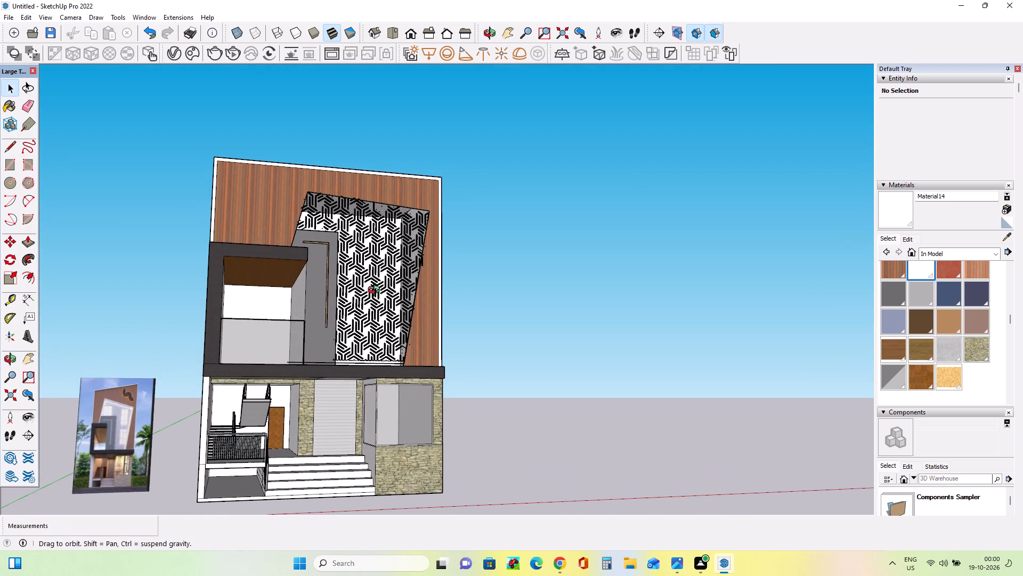
{"action": "middle_click_drag", "start_coordinate": [376, 291], "coordinate": [297, 312]}
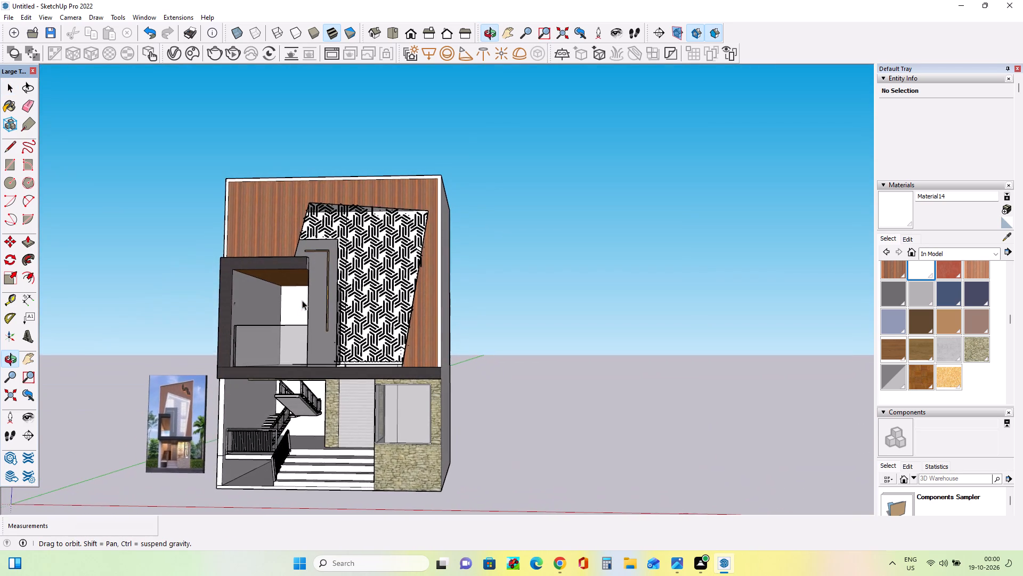
{"action": "scroll", "coordinate": [318, 275], "scroll_direction": "up", "scroll_amount": 2}
{"action": "scroll", "coordinate": [318, 274], "scroll_direction": "down", "scroll_amount": 1}
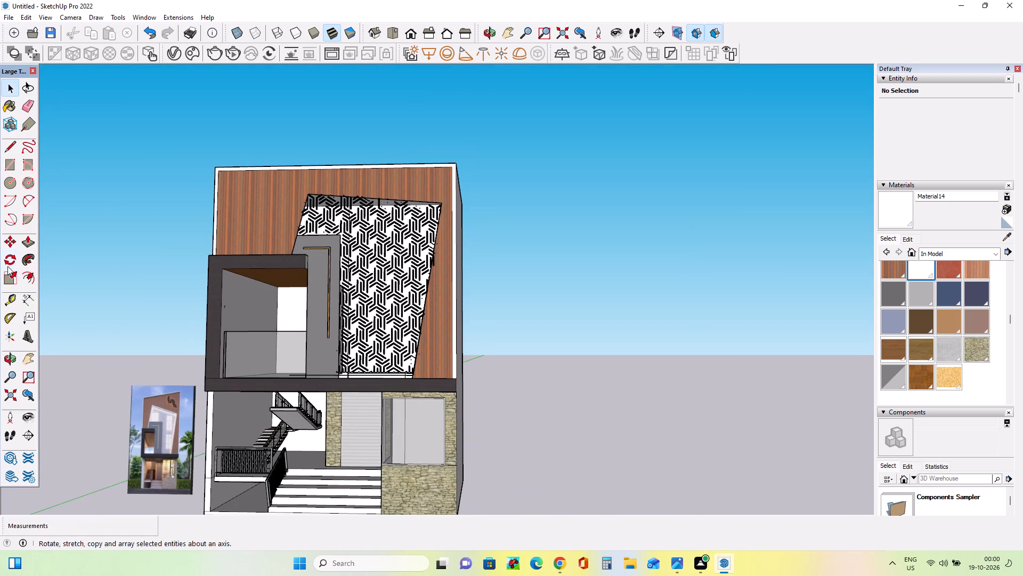
{"action": "left_click", "coordinate": [31, 358]}
{"action": "left_click_drag", "start_coordinate": [242, 298], "coordinate": [242, 278]}
{"action": "scroll", "coordinate": [297, 293], "scroll_direction": "up", "scroll_amount": 1}
{"action": "left_click_drag", "start_coordinate": [297, 293], "coordinate": [301, 285]}
{"action": "middle_click_drag", "start_coordinate": [244, 258], "coordinate": [281, 258]}
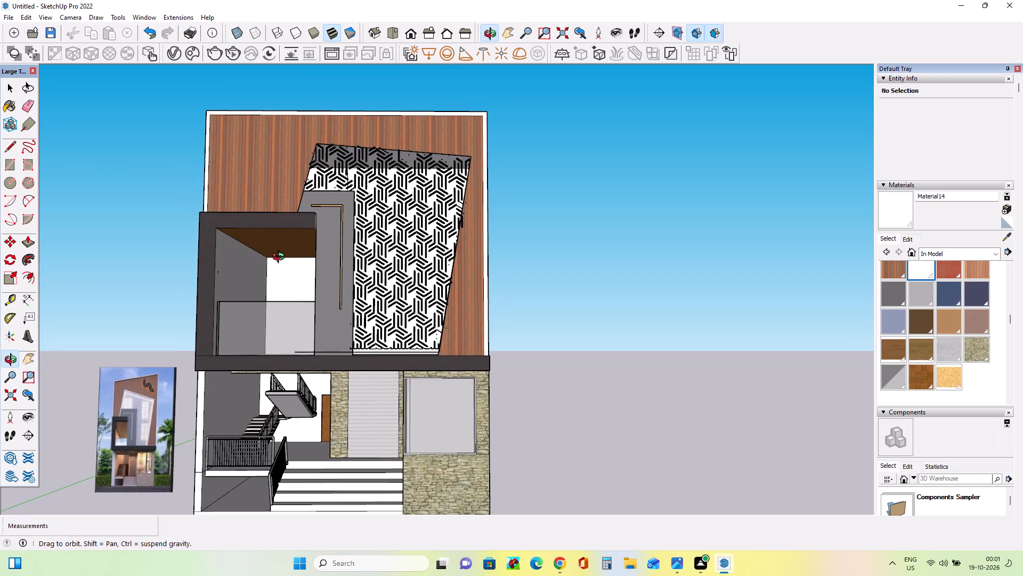
{"action": "middle_click_drag", "start_coordinate": [281, 258], "coordinate": [281, 257]}
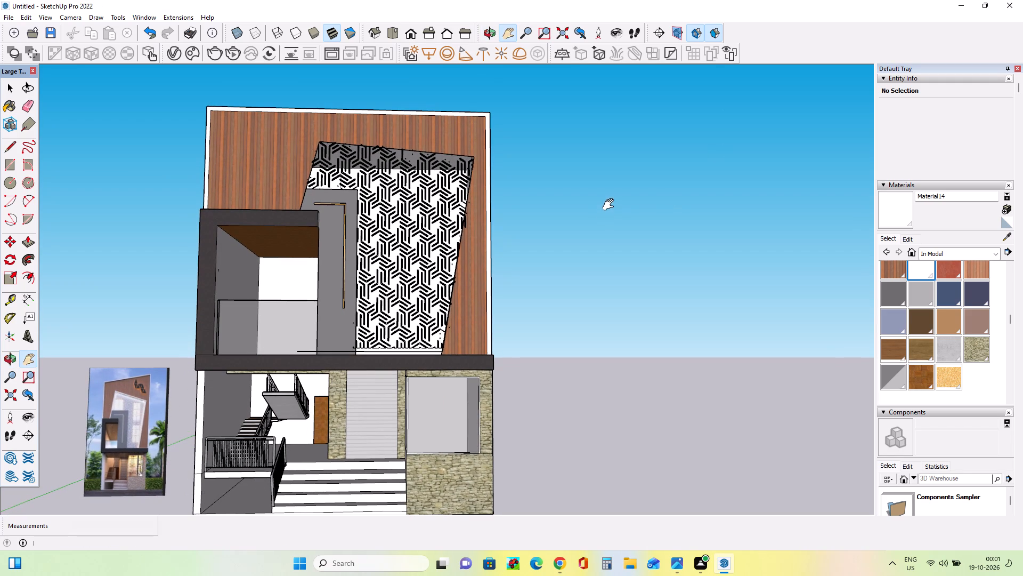
{"action": "middle_click_drag", "start_coordinate": [610, 205], "coordinate": [591, 206]}
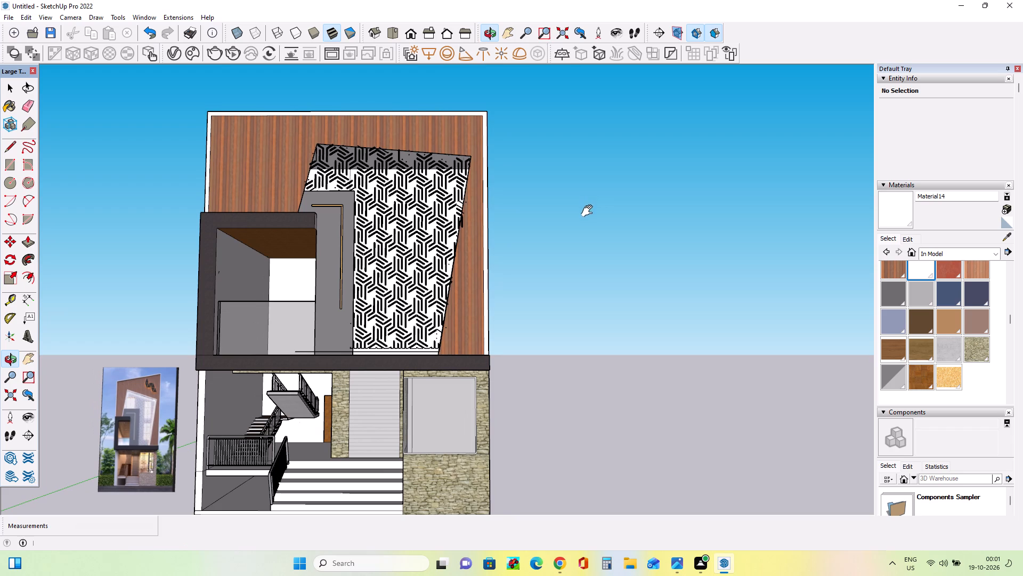
{"action": "left_click_drag", "start_coordinate": [462, 283], "coordinate": [465, 267]}
{"action": "scroll", "coordinate": [490, 188], "scroll_direction": "up", "scroll_amount": 4}
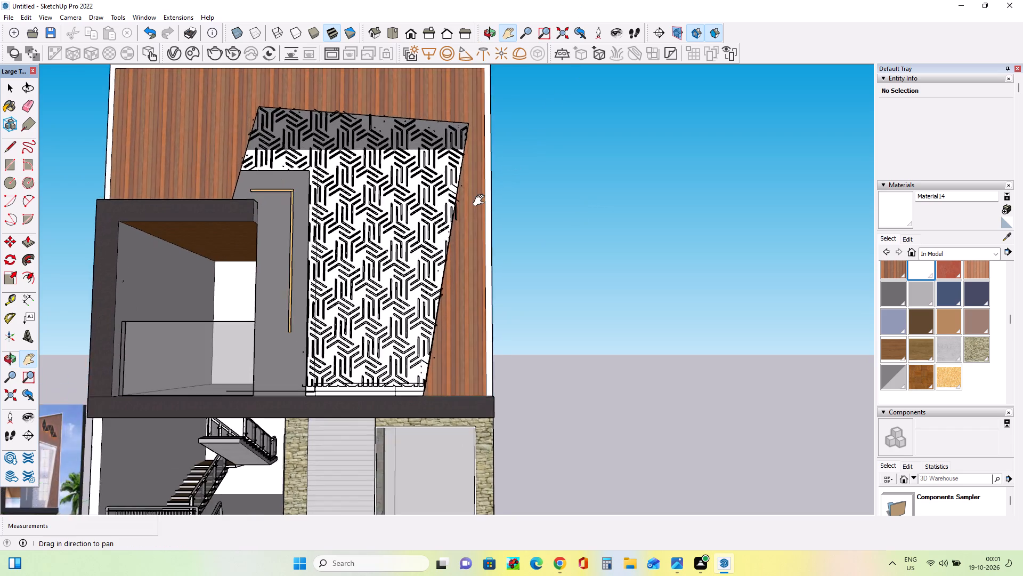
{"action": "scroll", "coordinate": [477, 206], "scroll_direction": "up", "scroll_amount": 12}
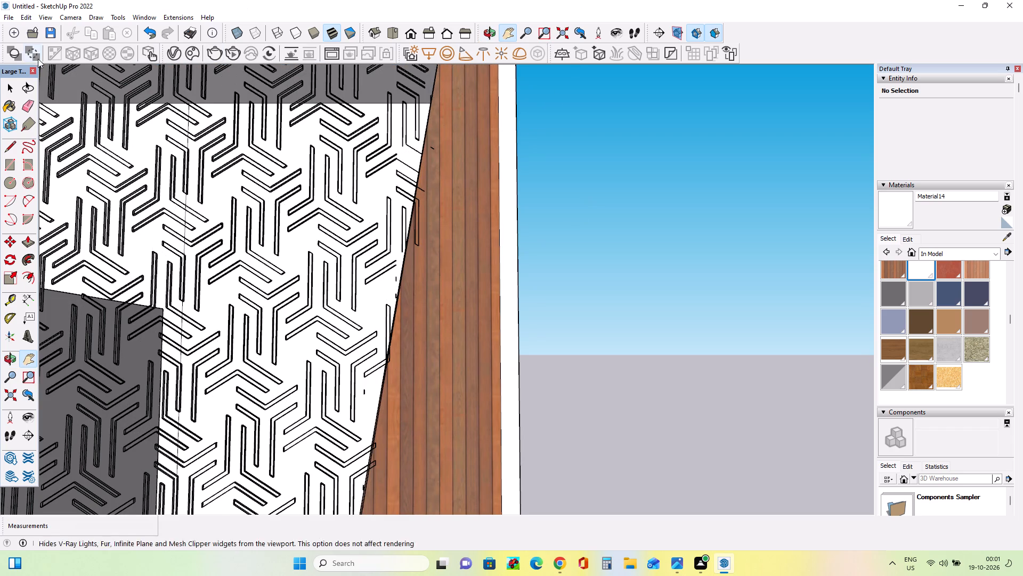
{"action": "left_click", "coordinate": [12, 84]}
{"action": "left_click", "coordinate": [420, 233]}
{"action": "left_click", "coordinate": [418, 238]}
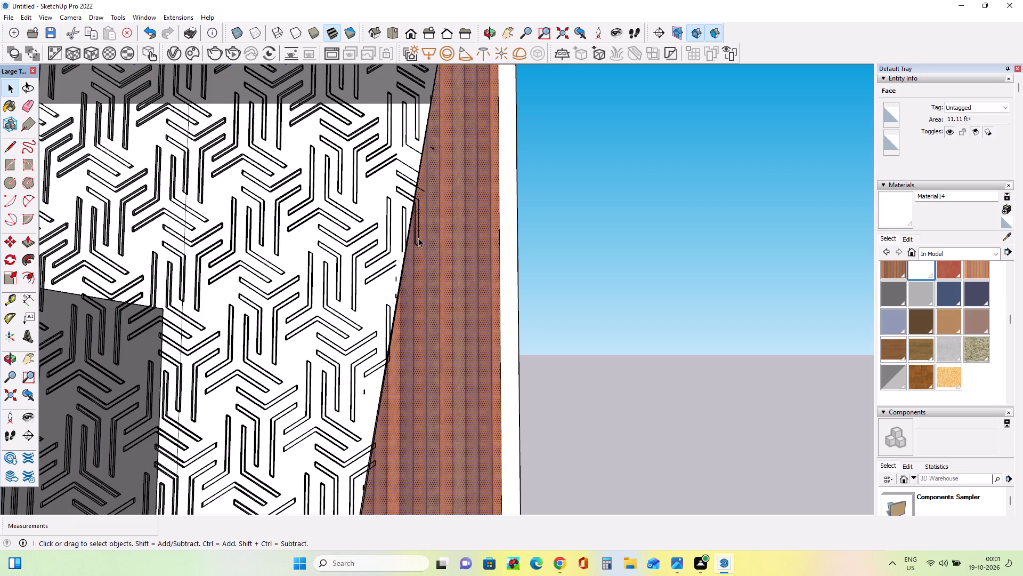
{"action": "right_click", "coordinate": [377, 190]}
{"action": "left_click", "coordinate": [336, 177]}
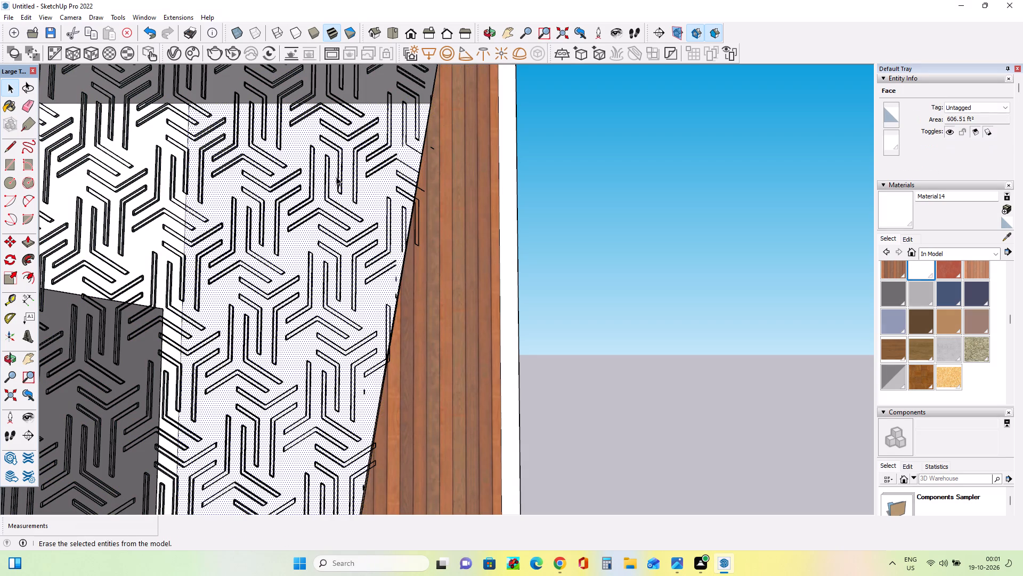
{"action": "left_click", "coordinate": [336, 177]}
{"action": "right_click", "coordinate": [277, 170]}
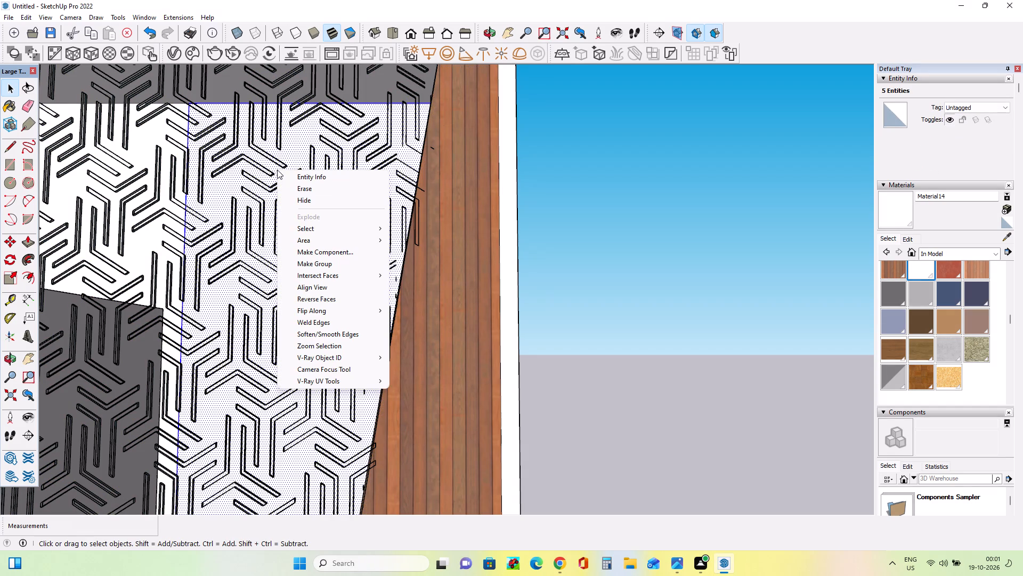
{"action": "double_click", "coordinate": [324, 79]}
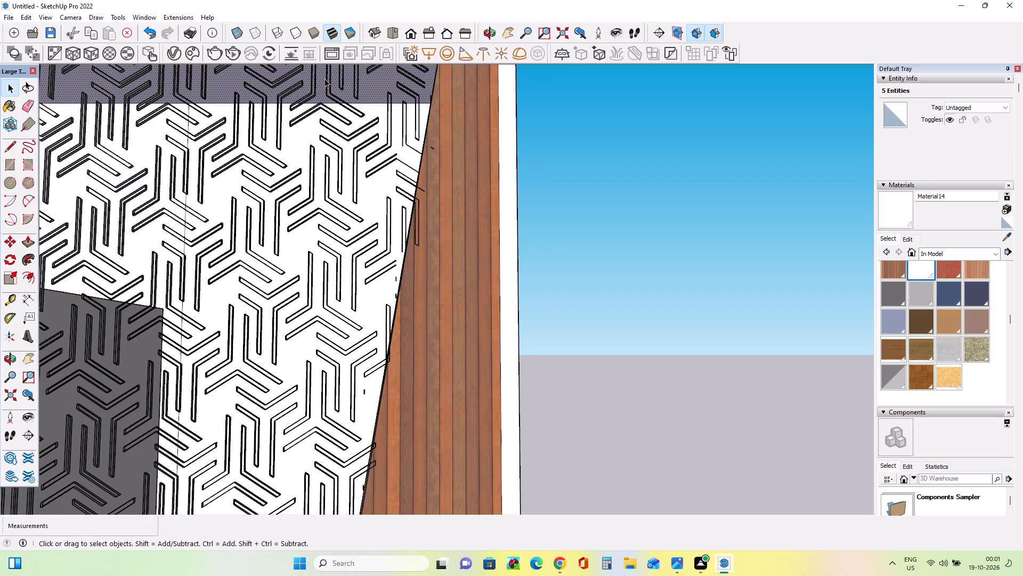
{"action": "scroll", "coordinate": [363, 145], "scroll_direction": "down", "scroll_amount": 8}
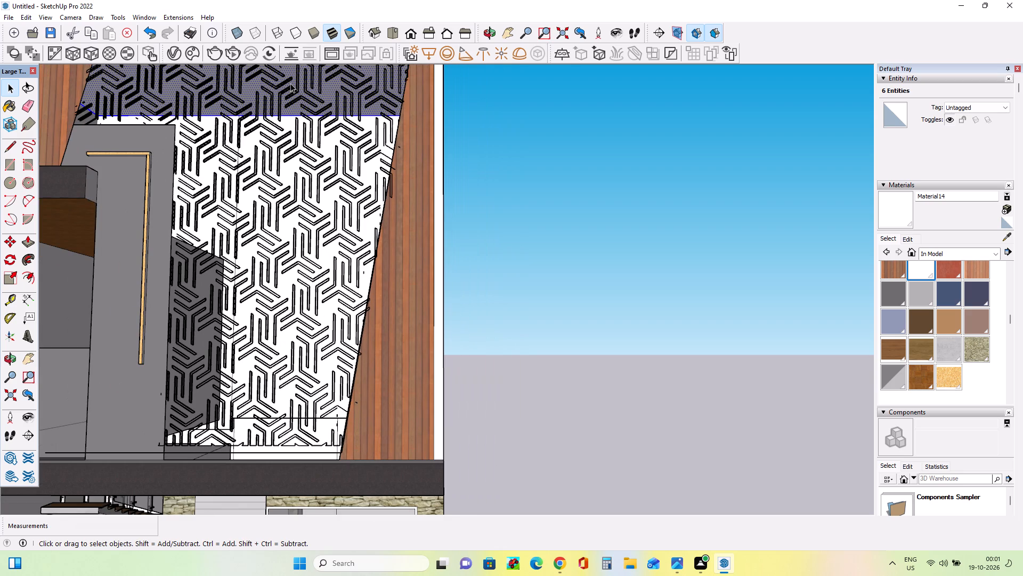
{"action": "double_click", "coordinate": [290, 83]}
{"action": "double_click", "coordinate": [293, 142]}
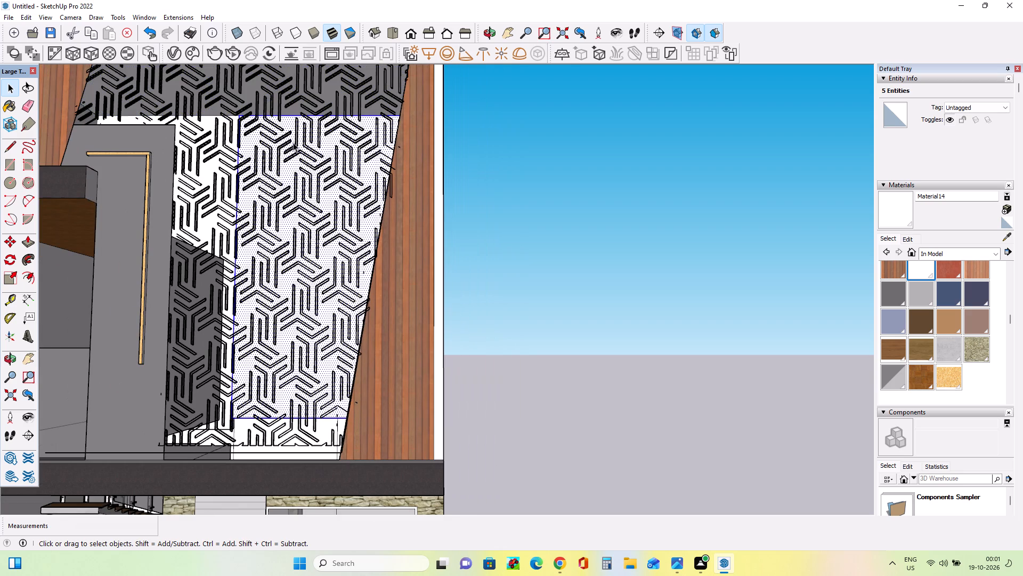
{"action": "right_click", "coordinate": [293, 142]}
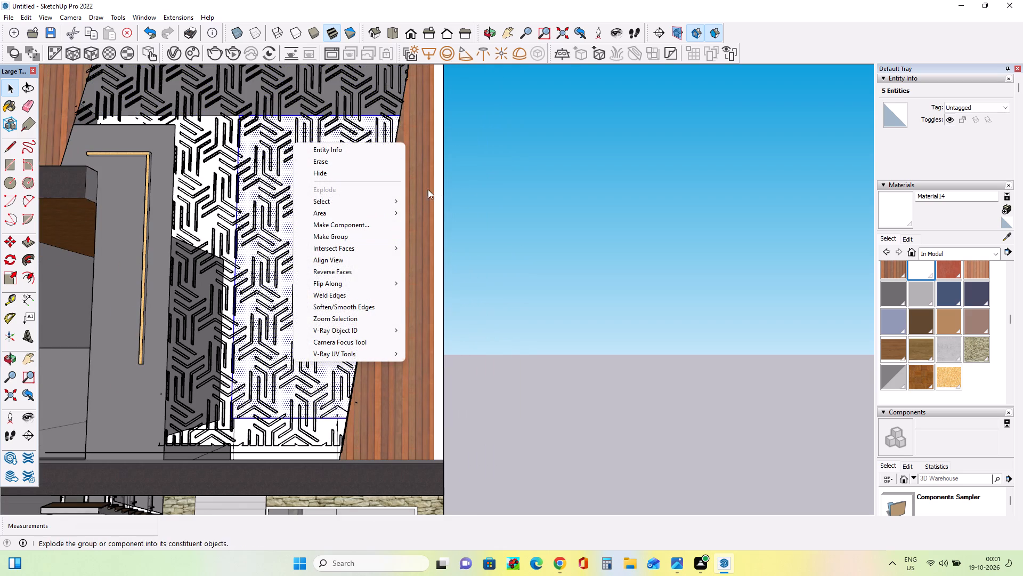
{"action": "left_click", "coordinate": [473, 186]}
Open the upper facade's CNC pattern component for editing, going through its nested component into the innermost group.
{"action": "left_click", "coordinate": [356, 140]}
{"action": "right_click", "coordinate": [356, 140]}
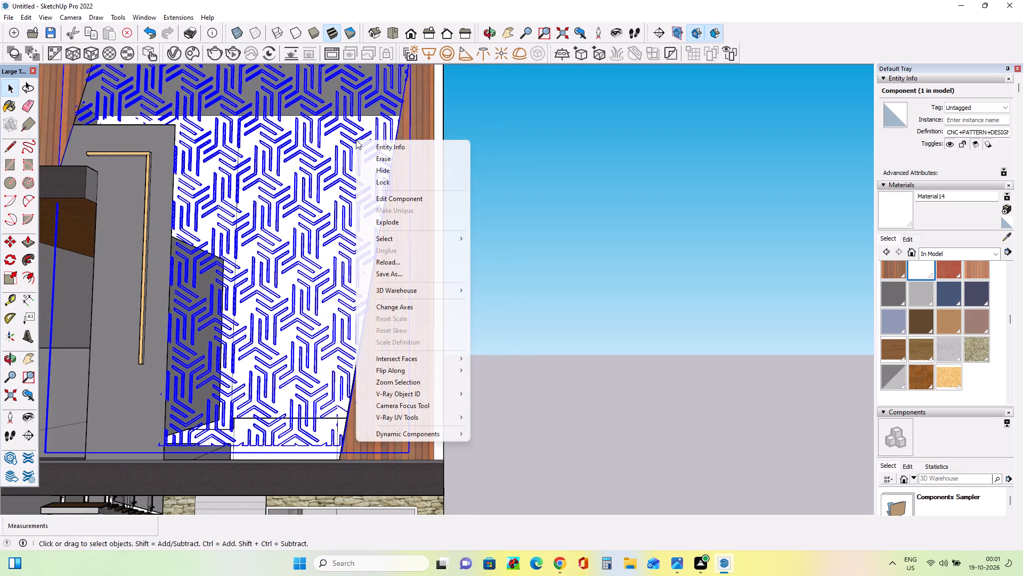
{"action": "left_click", "coordinate": [394, 197]}
{"action": "right_click", "coordinate": [353, 158]}
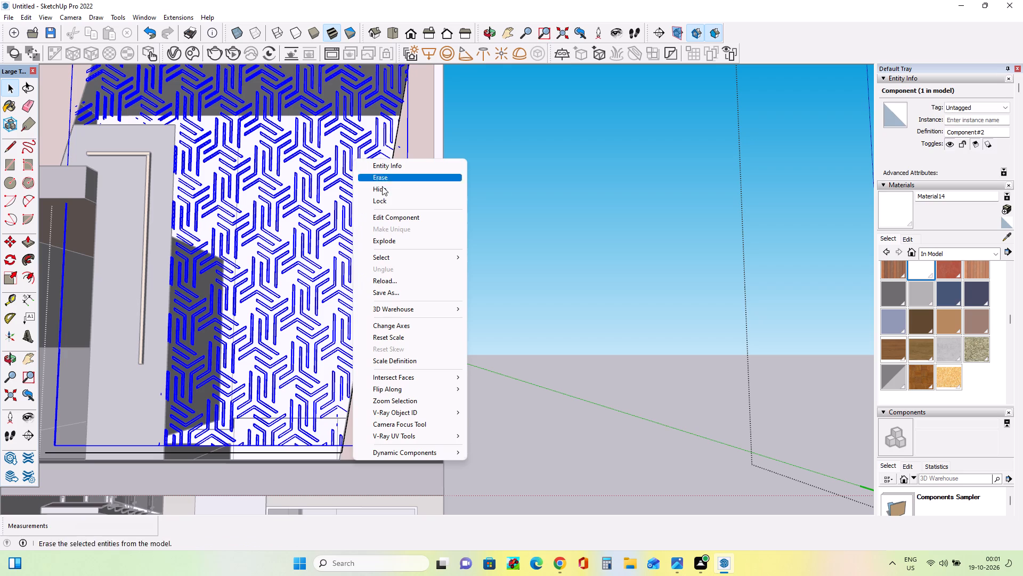
{"action": "left_click", "coordinate": [395, 220]}
{"action": "left_click", "coordinate": [392, 190]}
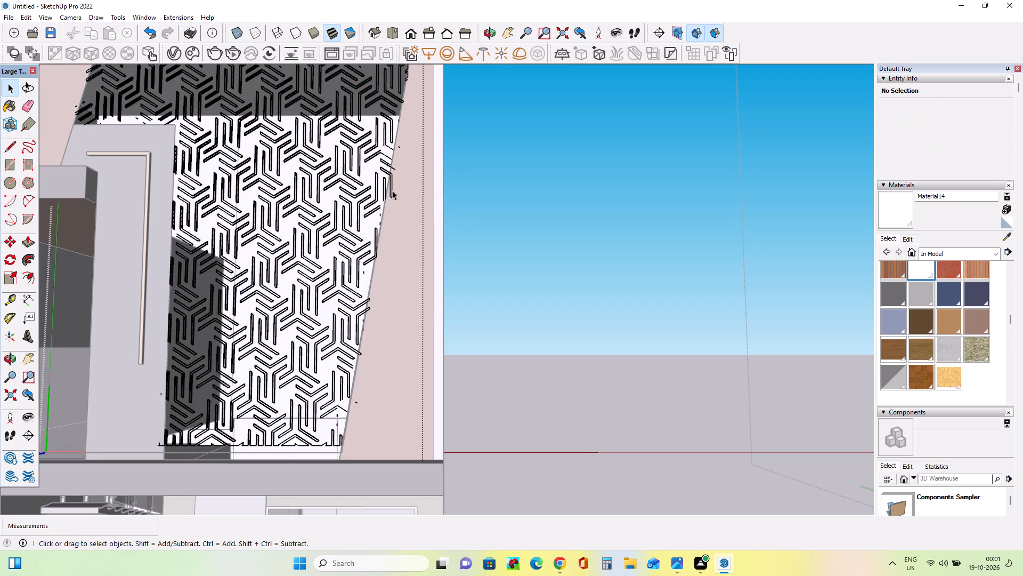
{"action": "right_click", "coordinate": [391, 191]}
{"action": "right_click", "coordinate": [391, 191]}
{"action": "right_click", "coordinate": [391, 191]}
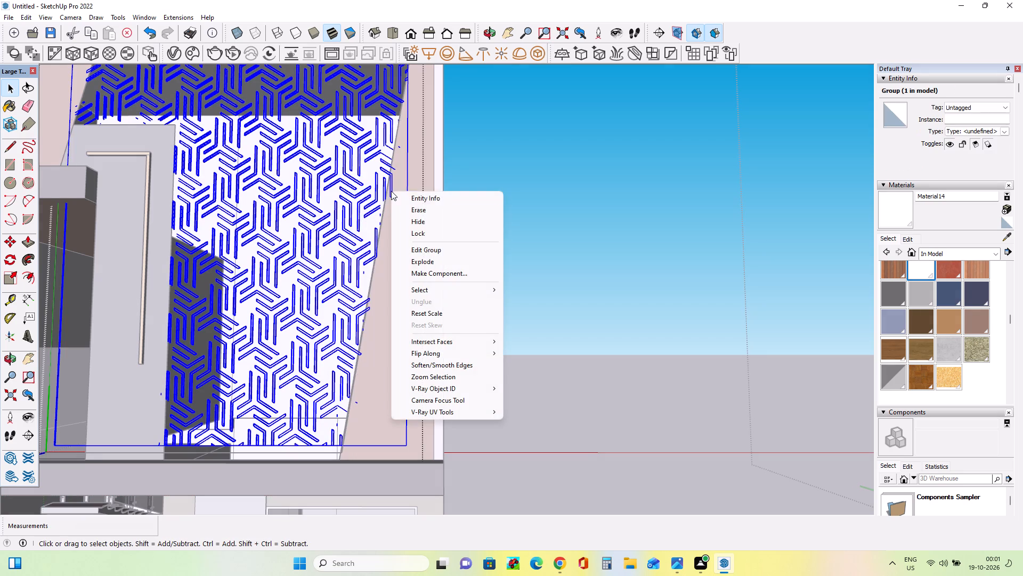
{"action": "left_click", "coordinate": [434, 252]}
Delete the stray pattern pieces that stick out past the patterned screen's slanted edge onto the wood cladding, along its upper part.
{"action": "left_click", "coordinate": [393, 193]}
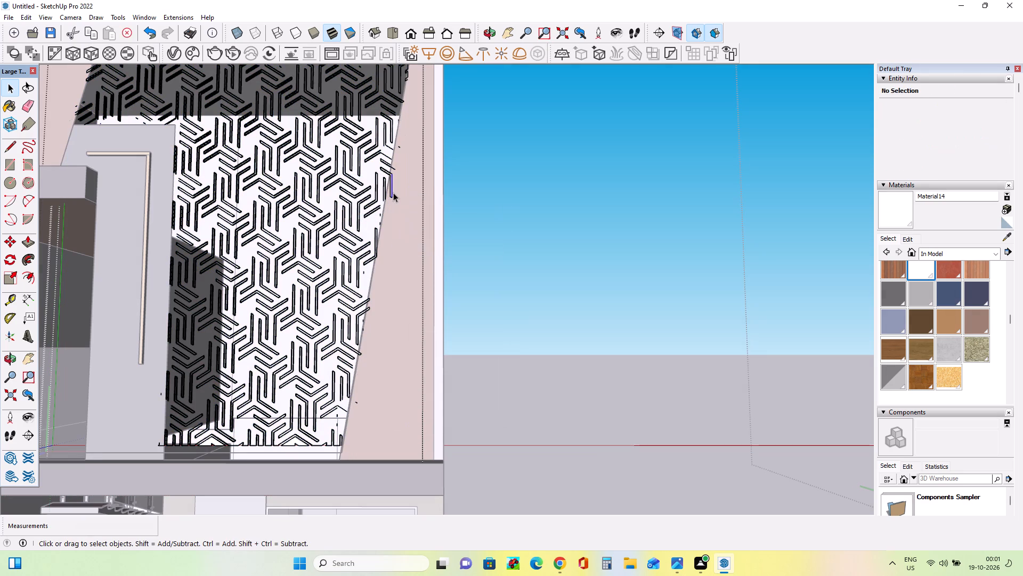
{"action": "key", "text": "Delete"}
{"action": "scroll", "coordinate": [393, 187], "scroll_direction": "up", "scroll_amount": 2}
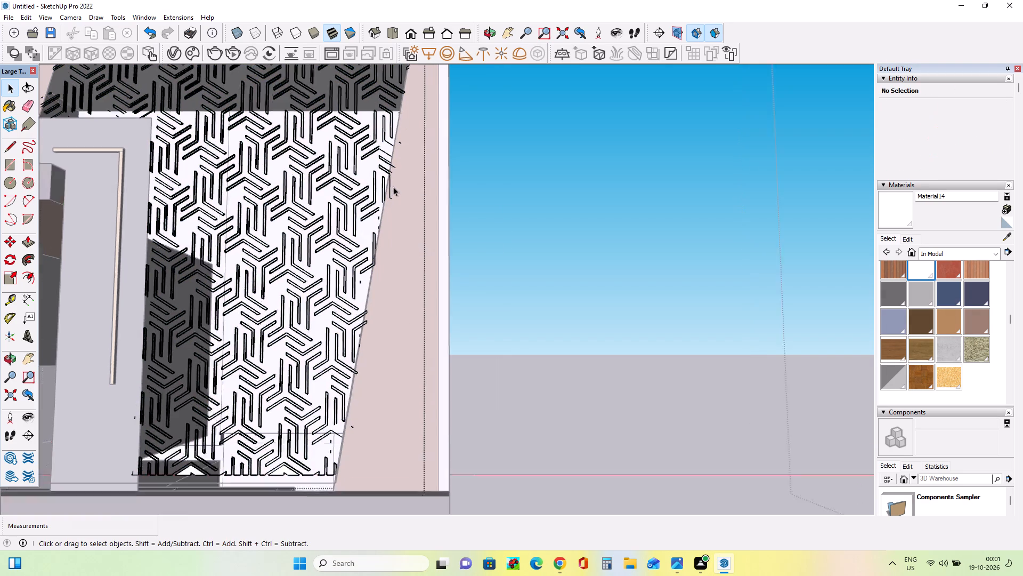
{"action": "scroll", "coordinate": [393, 187], "scroll_direction": "up", "scroll_amount": 6}
{"action": "left_click_drag", "start_coordinate": [403, 188], "coordinate": [381, 223]}
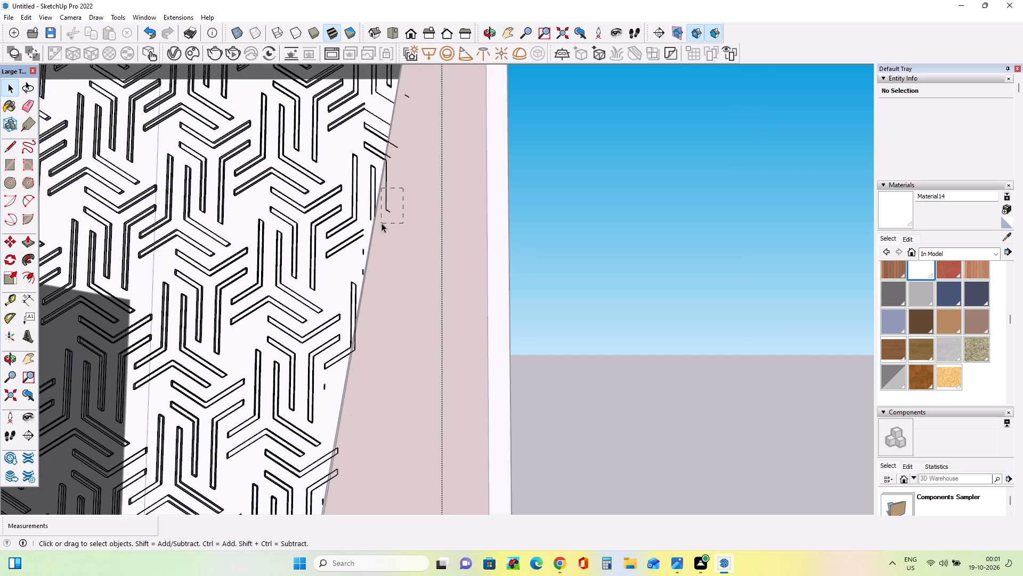
{"action": "left_click_drag", "start_coordinate": [381, 223], "coordinate": [380, 223]}
{"action": "key", "text": "Delete"}
{"action": "left_click_drag", "start_coordinate": [416, 84], "coordinate": [406, 115]}
{"action": "left_click_drag", "start_coordinate": [406, 115], "coordinate": [406, 116]}
{"action": "key", "text": "Delete"}
{"action": "left_click_drag", "start_coordinate": [401, 143], "coordinate": [396, 160]}
{"action": "left_click_drag", "start_coordinate": [396, 160], "coordinate": [396, 160]}
{"action": "key", "text": "Delete"}
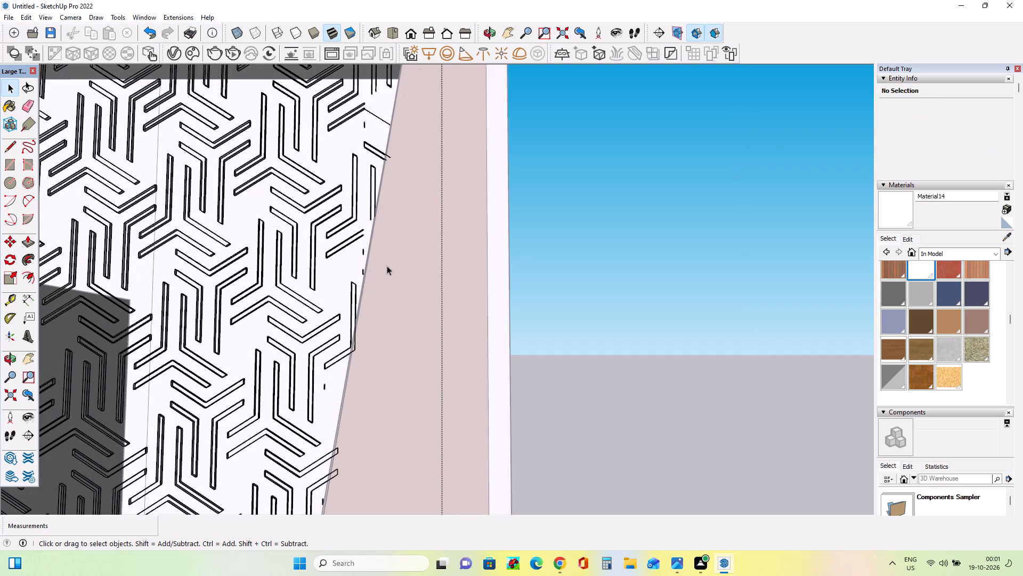
Delete the stray pattern fragment lying on the cladding beside the lower end of the screen's slanted edge.
{"action": "scroll", "coordinate": [385, 254], "scroll_direction": "down", "scroll_amount": 14}
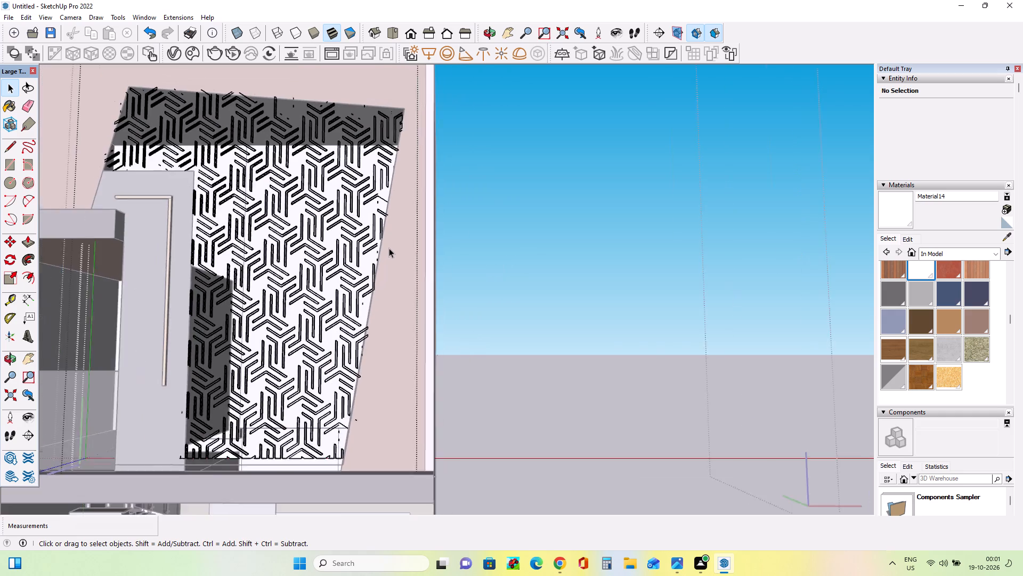
{"action": "scroll", "coordinate": [389, 247], "scroll_direction": "down", "scroll_amount": 6}
{"action": "scroll", "coordinate": [380, 344], "scroll_direction": "up", "scroll_amount": 12}
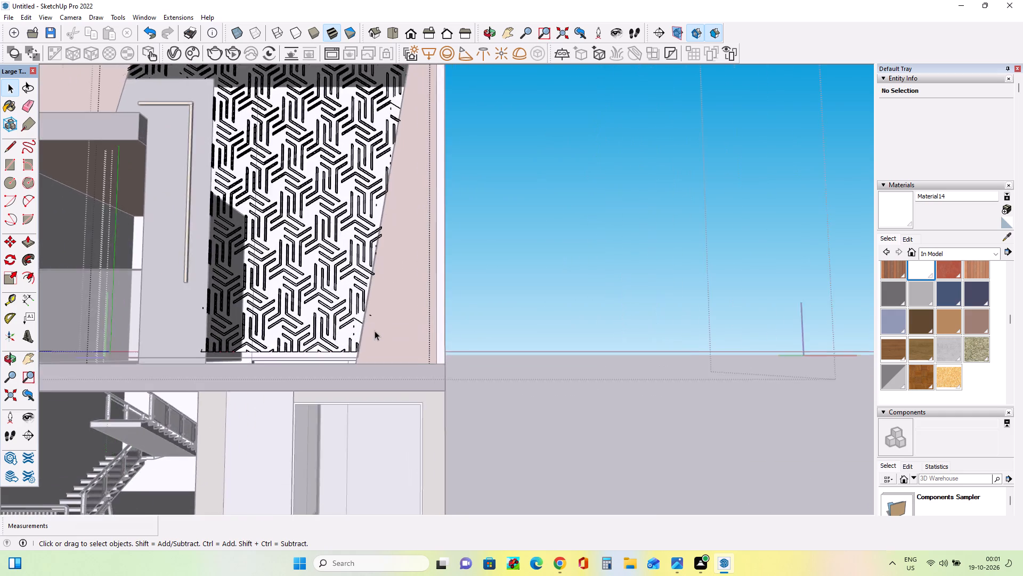
{"action": "scroll", "coordinate": [378, 325], "scroll_direction": "up", "scroll_amount": 2}
{"action": "left_click_drag", "start_coordinate": [389, 290], "coordinate": [366, 325]}
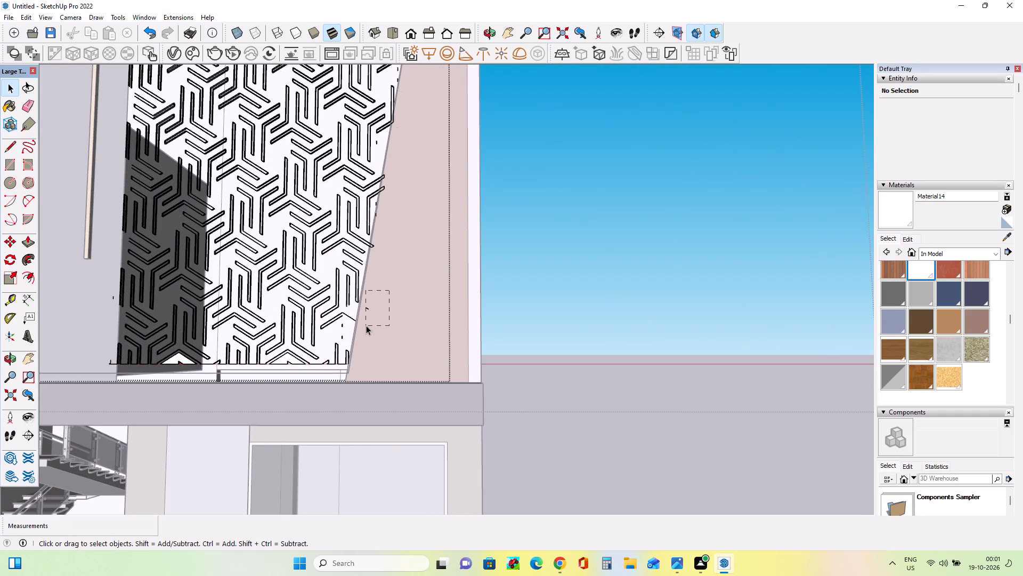
{"action": "key", "text": "Delete"}
Exit the nested group and component editing of the CNC pattern back to the full house model.
{"action": "scroll", "coordinate": [366, 325], "scroll_direction": "down", "scroll_amount": 20}
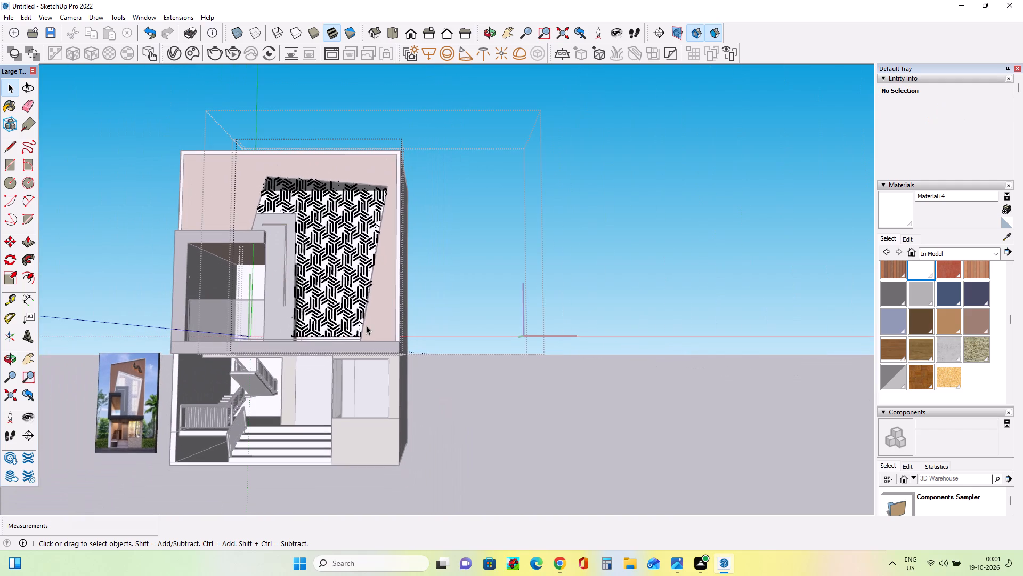
{"action": "left_click", "coordinate": [10, 86]}
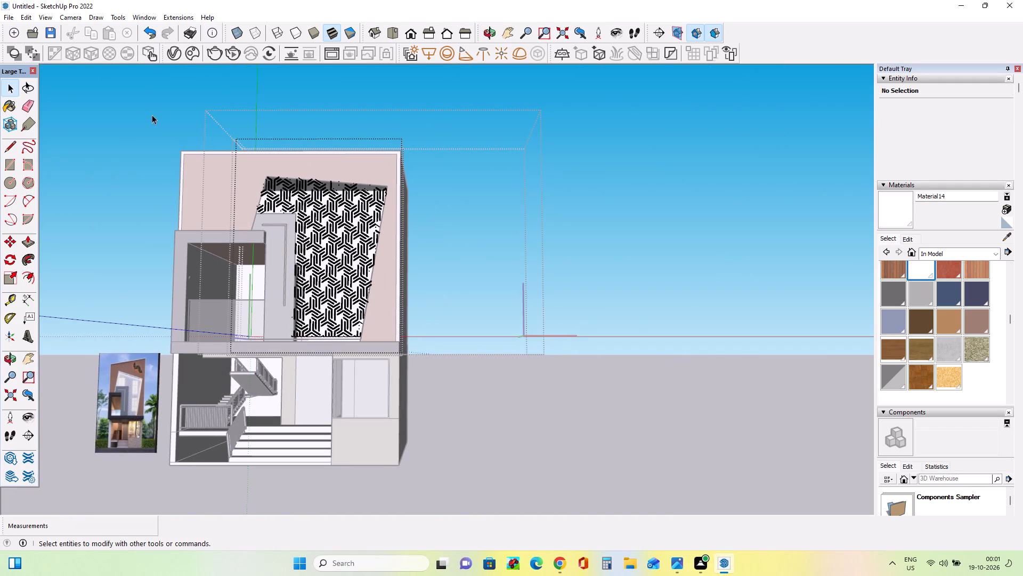
{"action": "double_click", "coordinate": [169, 142]}
{"action": "double_click", "coordinate": [136, 126]}
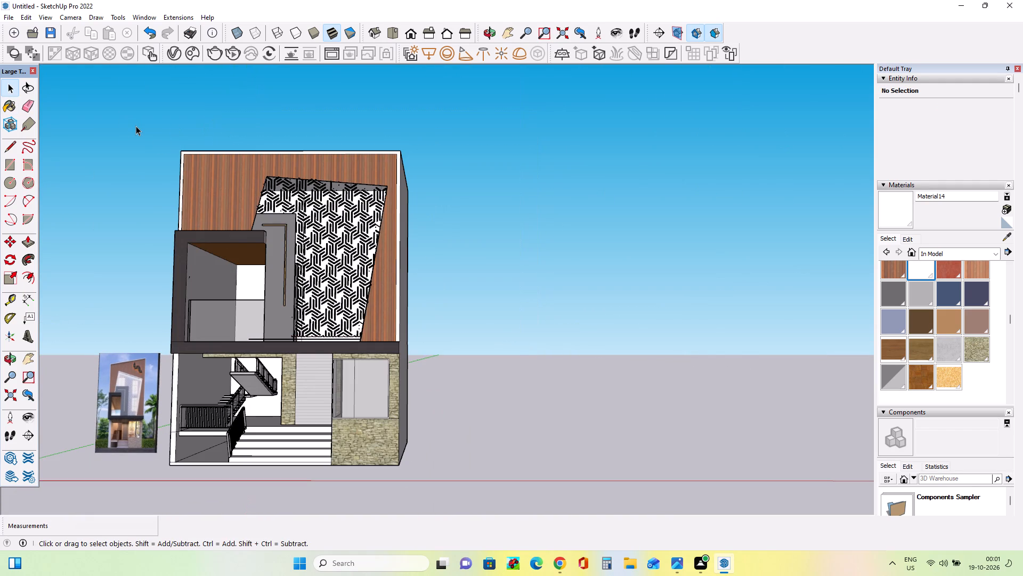
Examine the full facade beside the reference image, checking the patterned screen and the cladding around it.
{"action": "scroll", "coordinate": [390, 165], "scroll_direction": "up", "scroll_amount": 1}
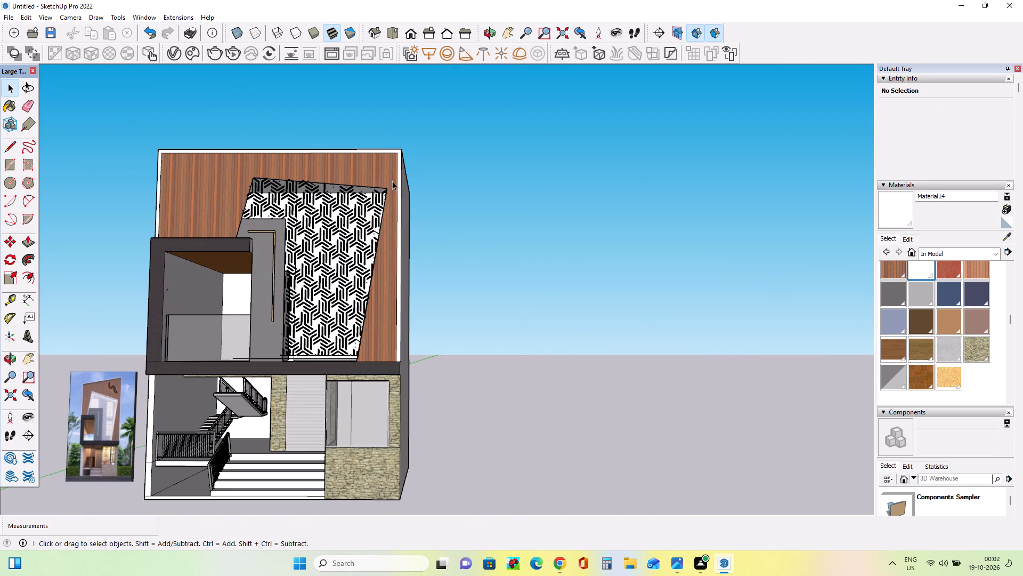
{"action": "left_click", "coordinate": [25, 357]}
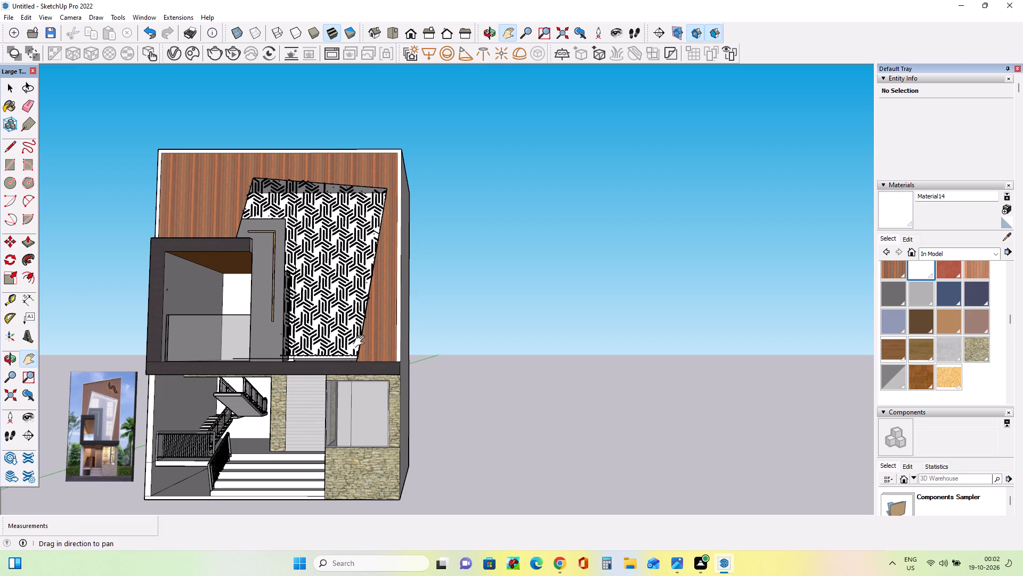
{"action": "left_click_drag", "start_coordinate": [361, 341], "coordinate": [386, 315]}
{"action": "scroll", "coordinate": [387, 312], "scroll_direction": "up", "scroll_amount": 2}
{"action": "scroll", "coordinate": [387, 312], "scroll_direction": "down", "scroll_amount": 1}
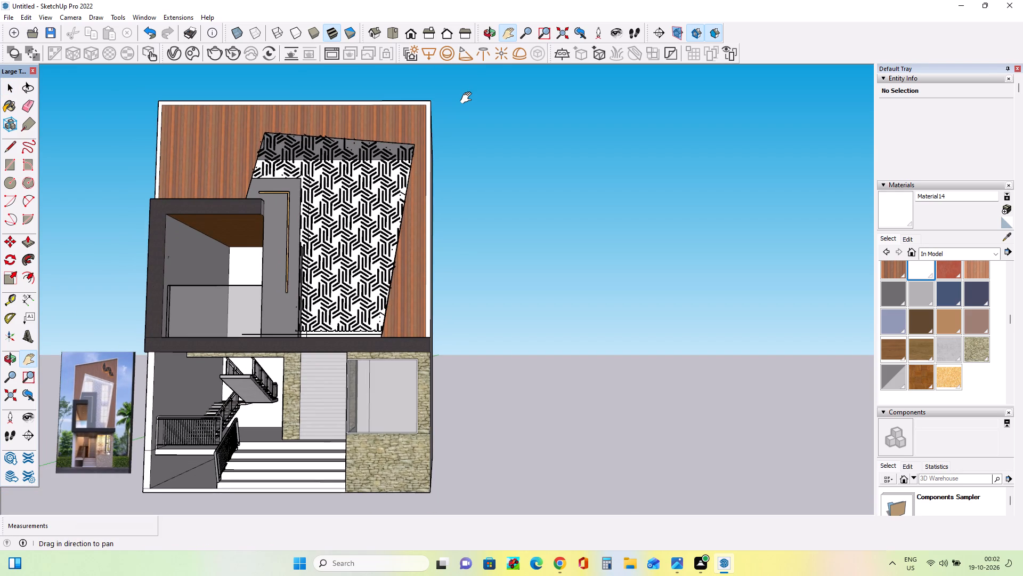
{"action": "scroll", "coordinate": [366, 397], "scroll_direction": "down", "scroll_amount": 1}
{"action": "scroll", "coordinate": [366, 397], "scroll_direction": "up", "scroll_amount": 2}
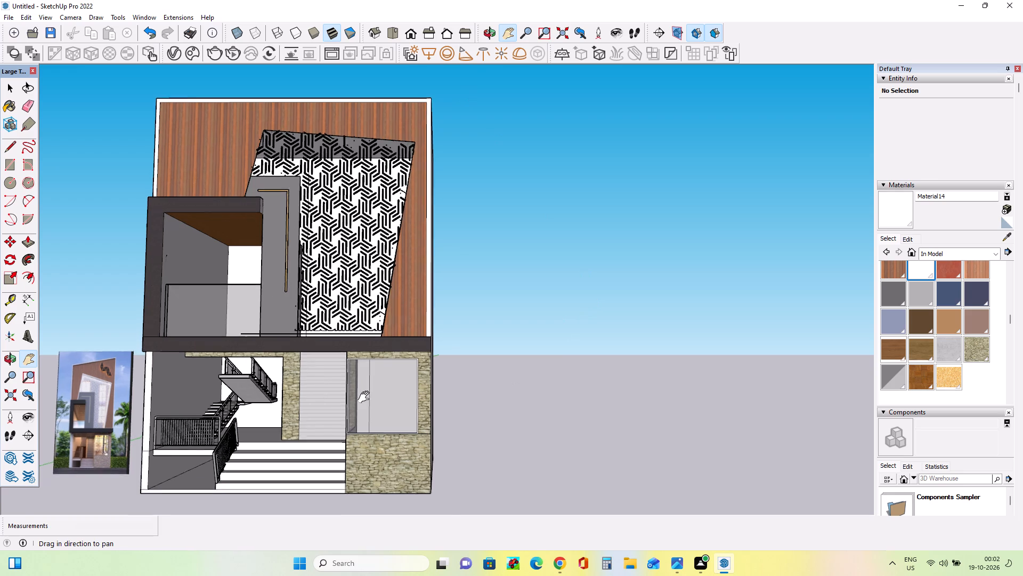
Examine the ground-floor window's glass face in the stone wall from several angles, and the whole house facade.
{"action": "scroll", "coordinate": [366, 397], "scroll_direction": "up", "scroll_amount": 14}
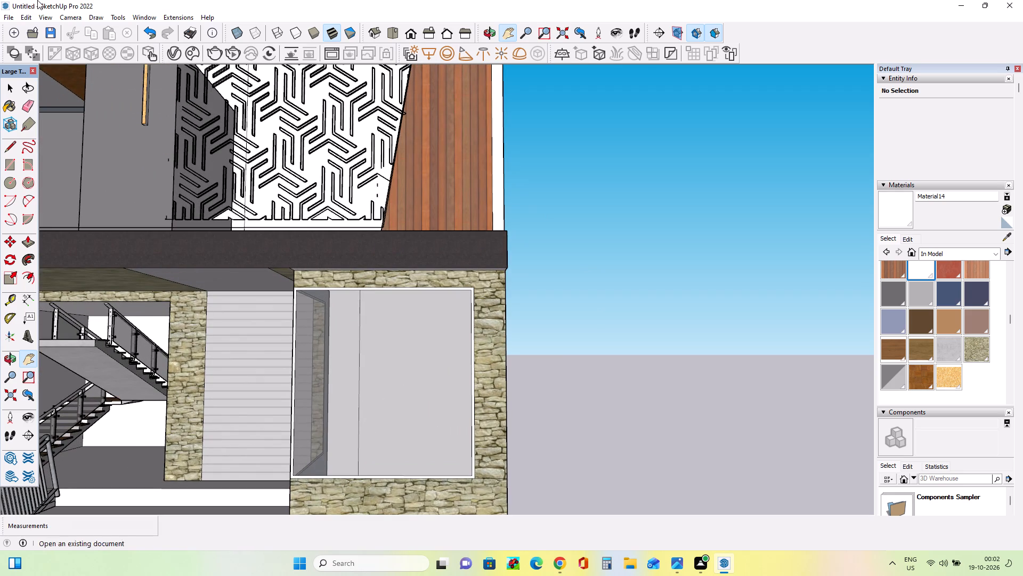
{"action": "left_click", "coordinate": [7, 85]}
{"action": "left_click", "coordinate": [422, 413]}
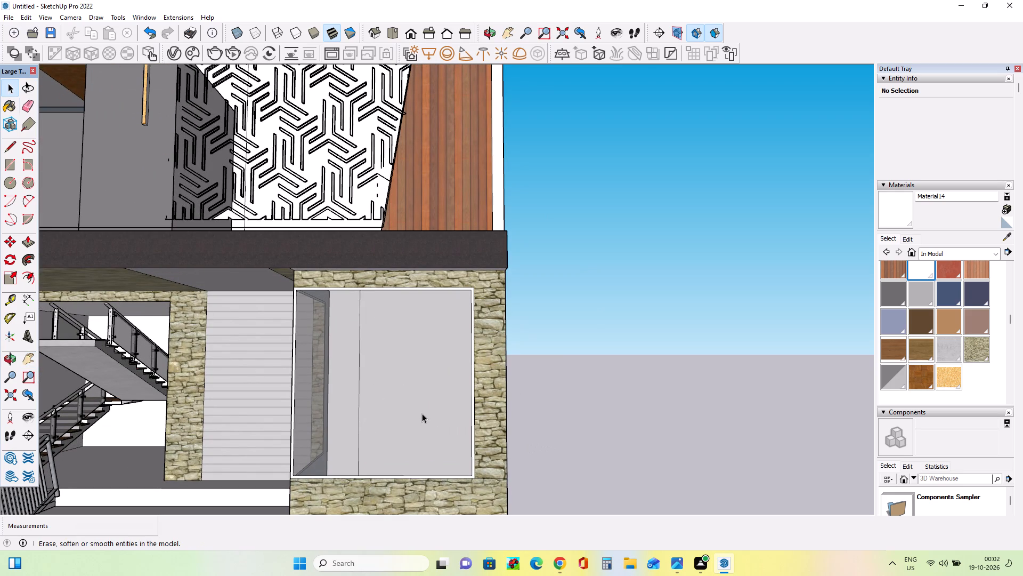
{"action": "middle_click_drag", "start_coordinate": [604, 458], "coordinate": [677, 485]}
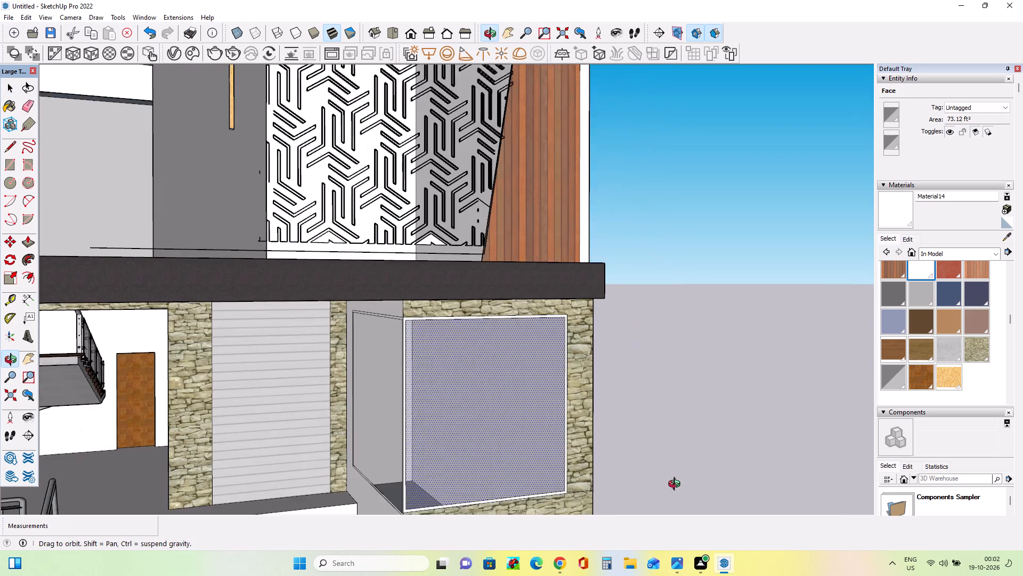
{"action": "middle_click_drag", "start_coordinate": [677, 485], "coordinate": [584, 467]}
{"action": "left_click", "coordinate": [589, 456]}
{"action": "left_click", "coordinate": [573, 409]}
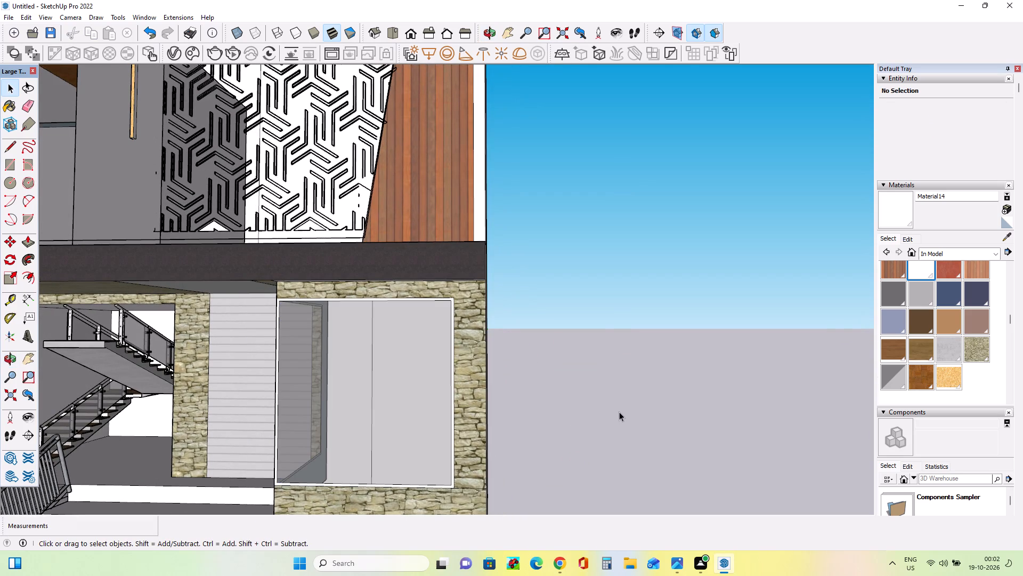
{"action": "scroll", "coordinate": [619, 412], "scroll_direction": "down", "scroll_amount": 9}
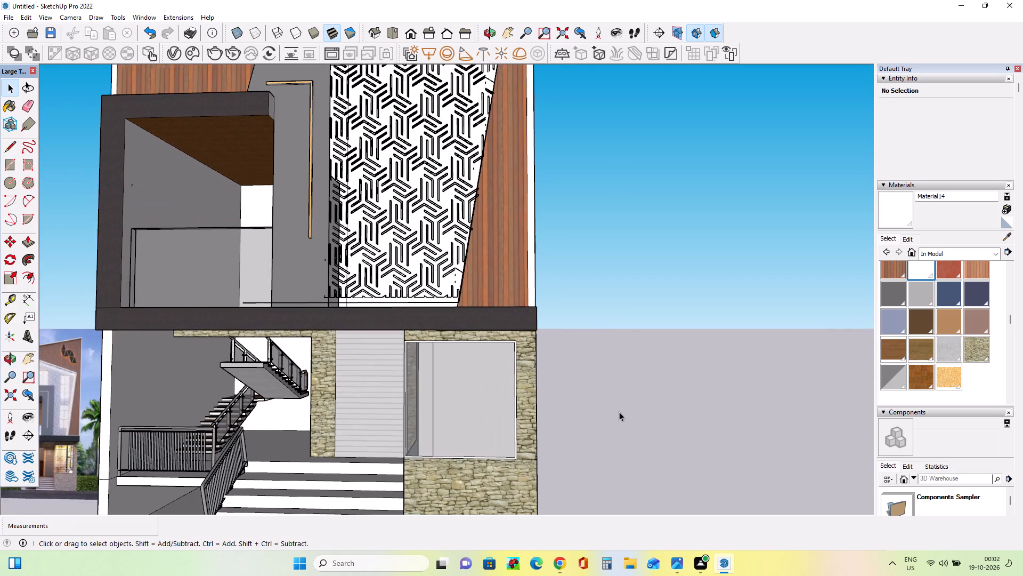
{"action": "scroll", "coordinate": [619, 412], "scroll_direction": "down", "scroll_amount": 10}
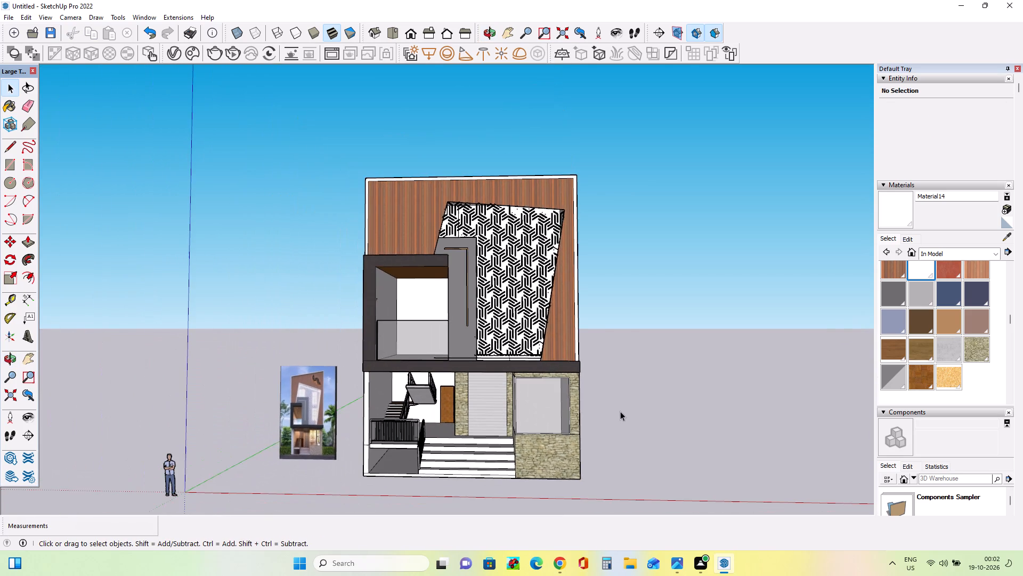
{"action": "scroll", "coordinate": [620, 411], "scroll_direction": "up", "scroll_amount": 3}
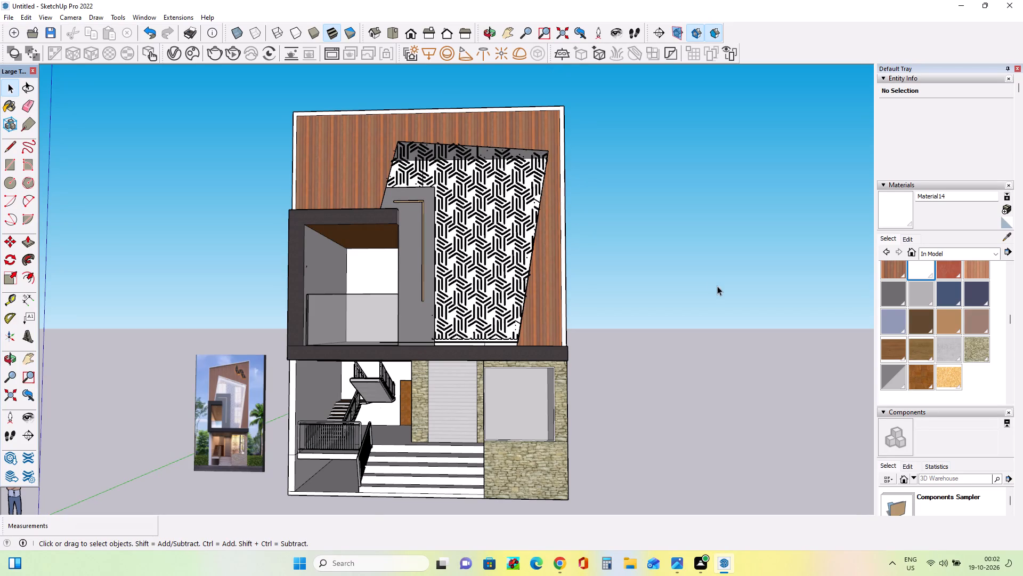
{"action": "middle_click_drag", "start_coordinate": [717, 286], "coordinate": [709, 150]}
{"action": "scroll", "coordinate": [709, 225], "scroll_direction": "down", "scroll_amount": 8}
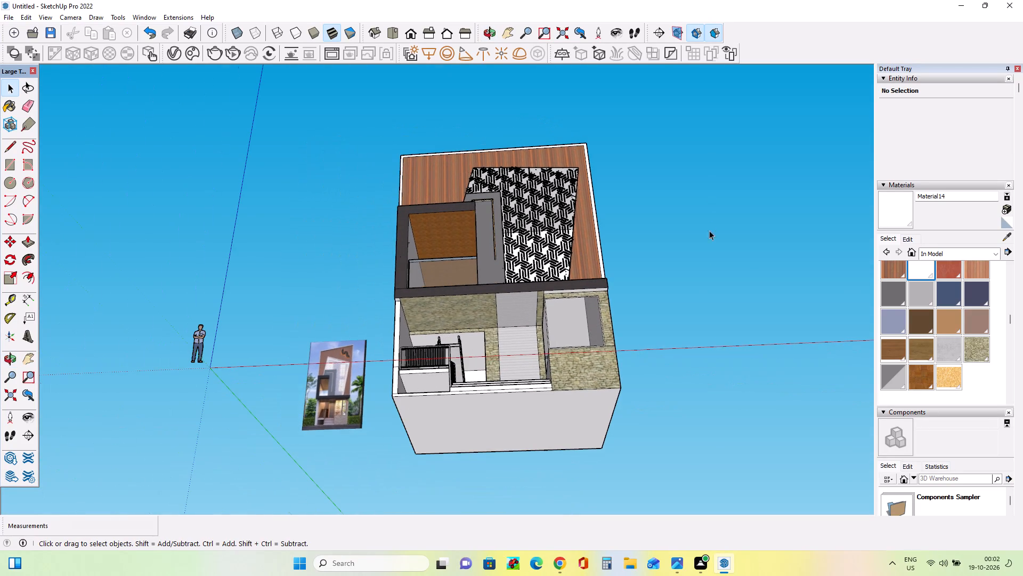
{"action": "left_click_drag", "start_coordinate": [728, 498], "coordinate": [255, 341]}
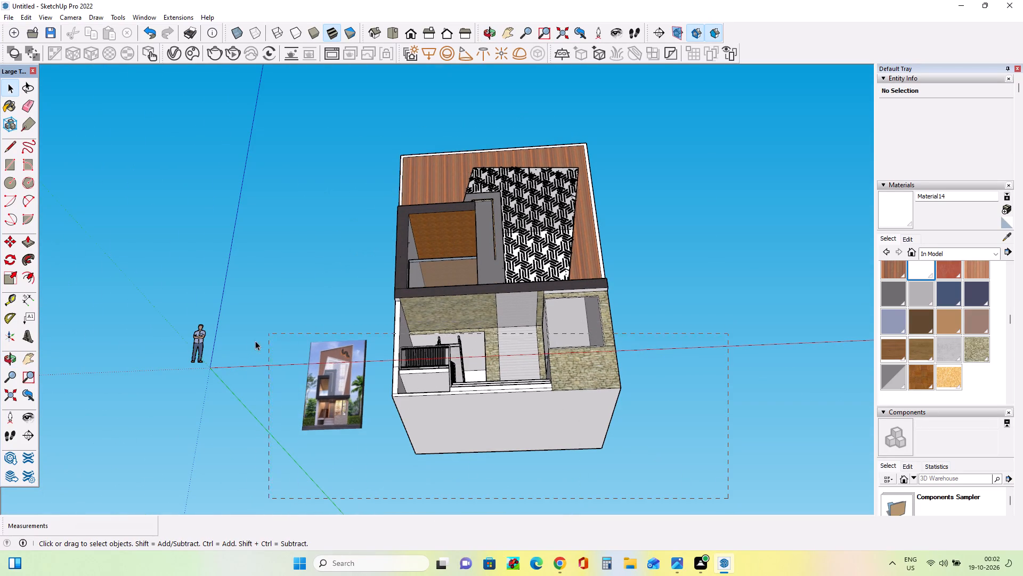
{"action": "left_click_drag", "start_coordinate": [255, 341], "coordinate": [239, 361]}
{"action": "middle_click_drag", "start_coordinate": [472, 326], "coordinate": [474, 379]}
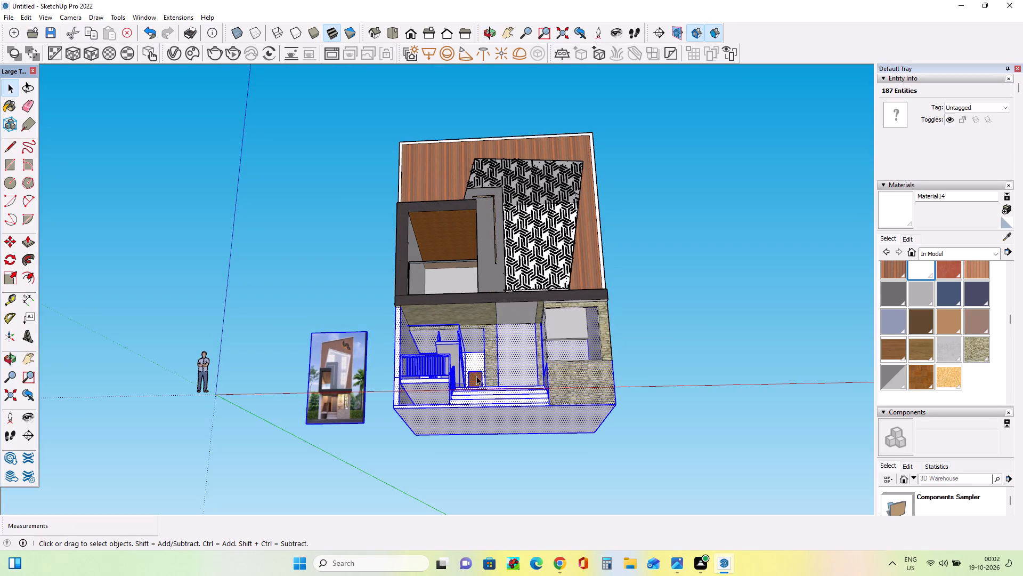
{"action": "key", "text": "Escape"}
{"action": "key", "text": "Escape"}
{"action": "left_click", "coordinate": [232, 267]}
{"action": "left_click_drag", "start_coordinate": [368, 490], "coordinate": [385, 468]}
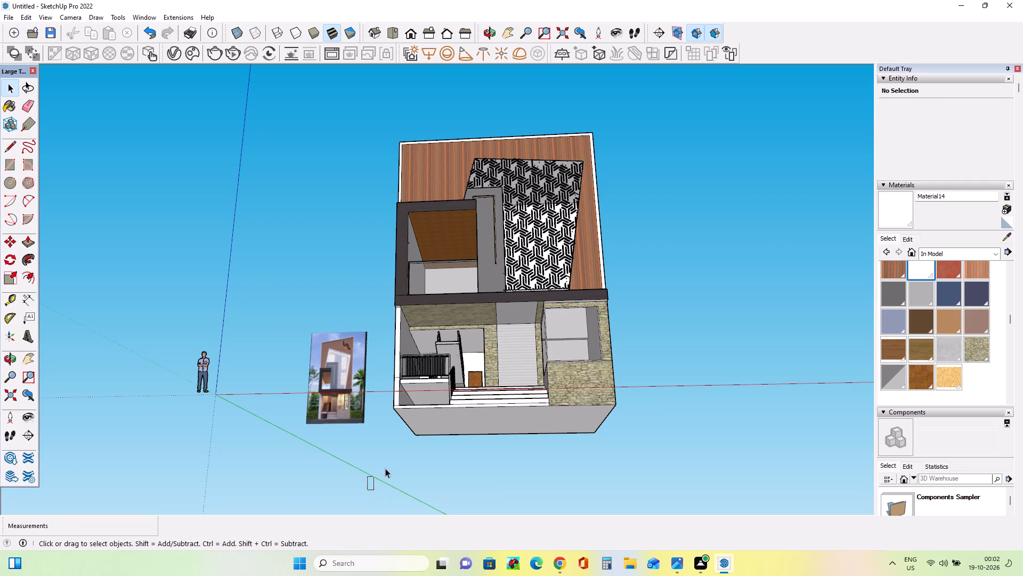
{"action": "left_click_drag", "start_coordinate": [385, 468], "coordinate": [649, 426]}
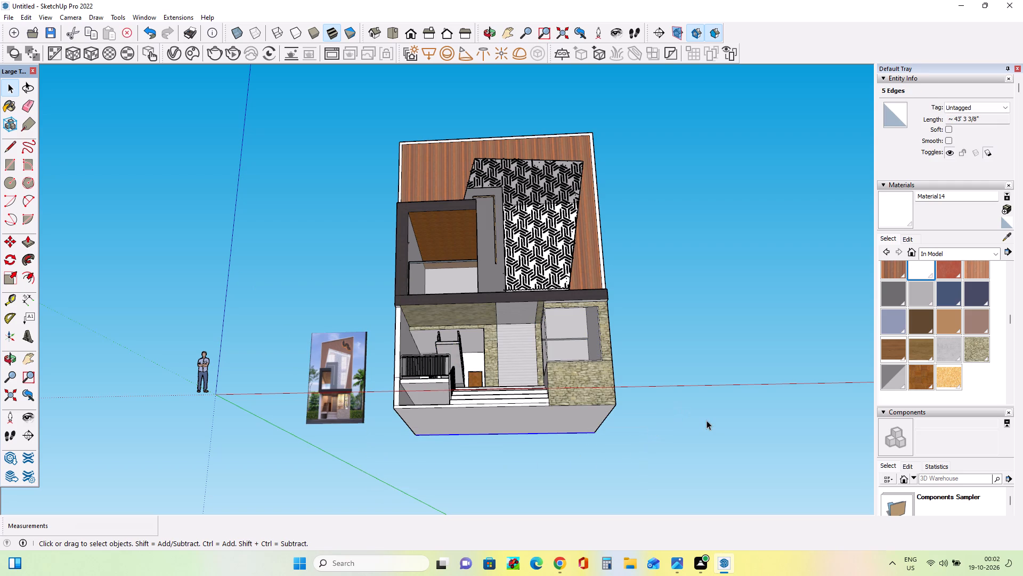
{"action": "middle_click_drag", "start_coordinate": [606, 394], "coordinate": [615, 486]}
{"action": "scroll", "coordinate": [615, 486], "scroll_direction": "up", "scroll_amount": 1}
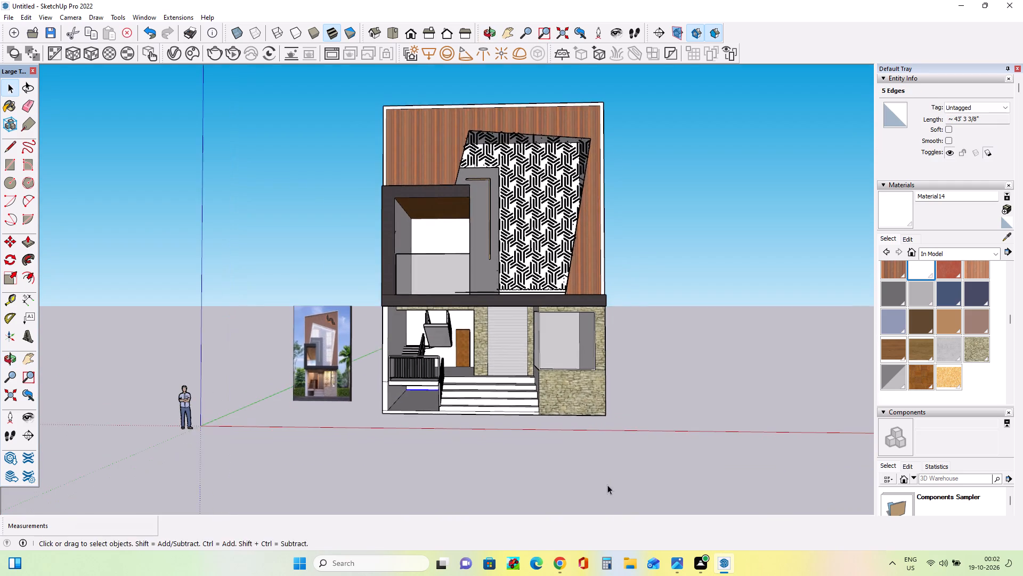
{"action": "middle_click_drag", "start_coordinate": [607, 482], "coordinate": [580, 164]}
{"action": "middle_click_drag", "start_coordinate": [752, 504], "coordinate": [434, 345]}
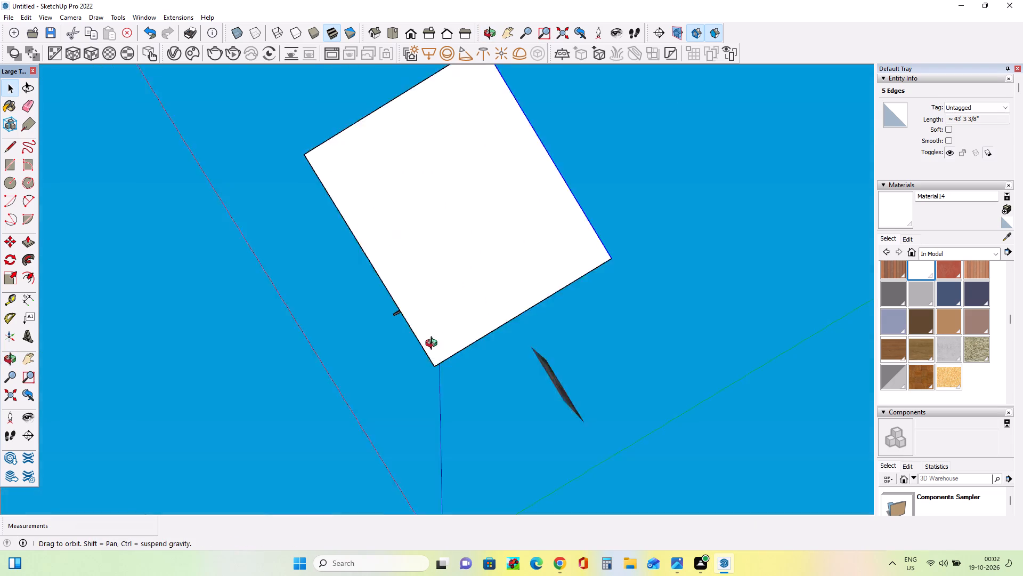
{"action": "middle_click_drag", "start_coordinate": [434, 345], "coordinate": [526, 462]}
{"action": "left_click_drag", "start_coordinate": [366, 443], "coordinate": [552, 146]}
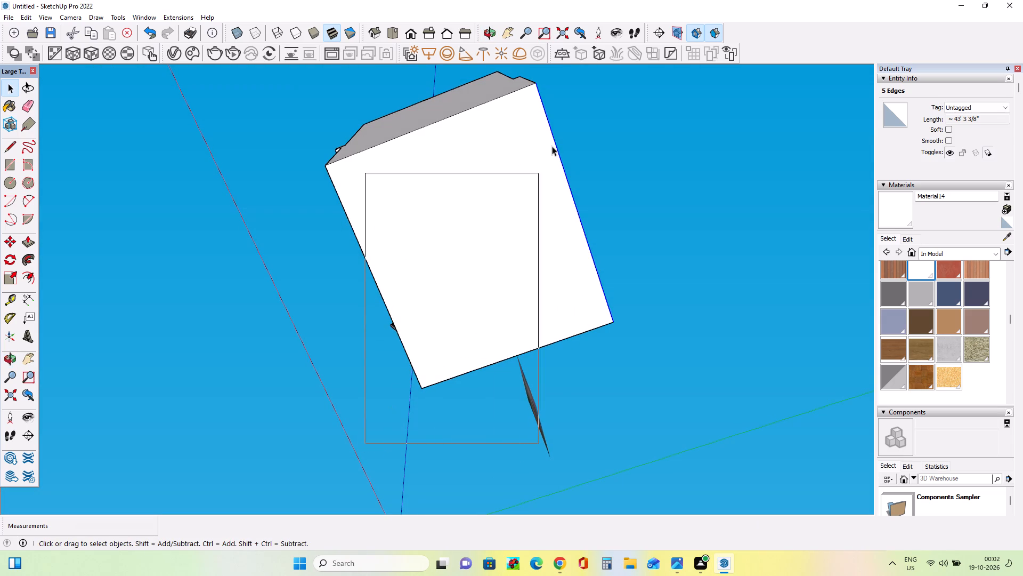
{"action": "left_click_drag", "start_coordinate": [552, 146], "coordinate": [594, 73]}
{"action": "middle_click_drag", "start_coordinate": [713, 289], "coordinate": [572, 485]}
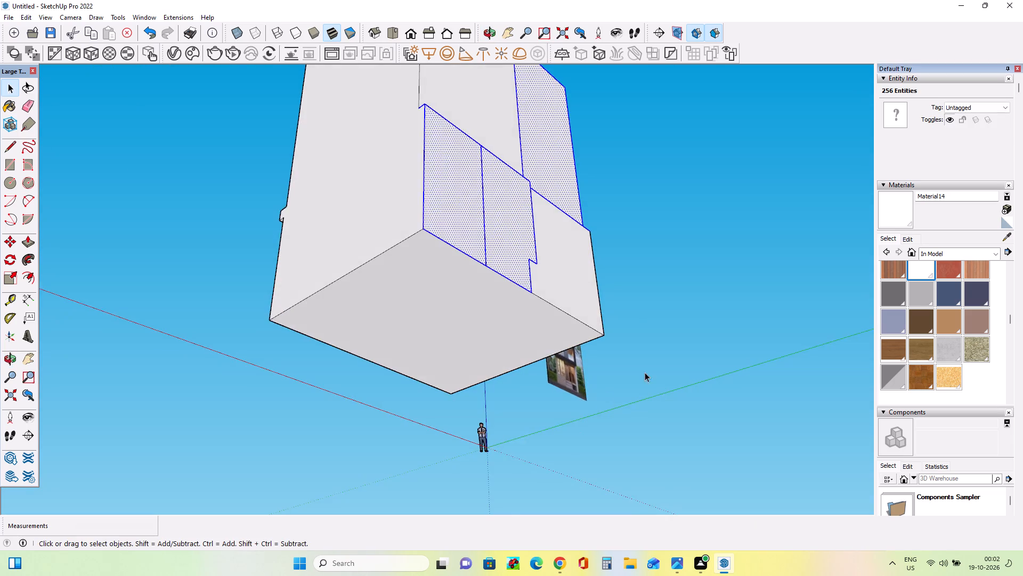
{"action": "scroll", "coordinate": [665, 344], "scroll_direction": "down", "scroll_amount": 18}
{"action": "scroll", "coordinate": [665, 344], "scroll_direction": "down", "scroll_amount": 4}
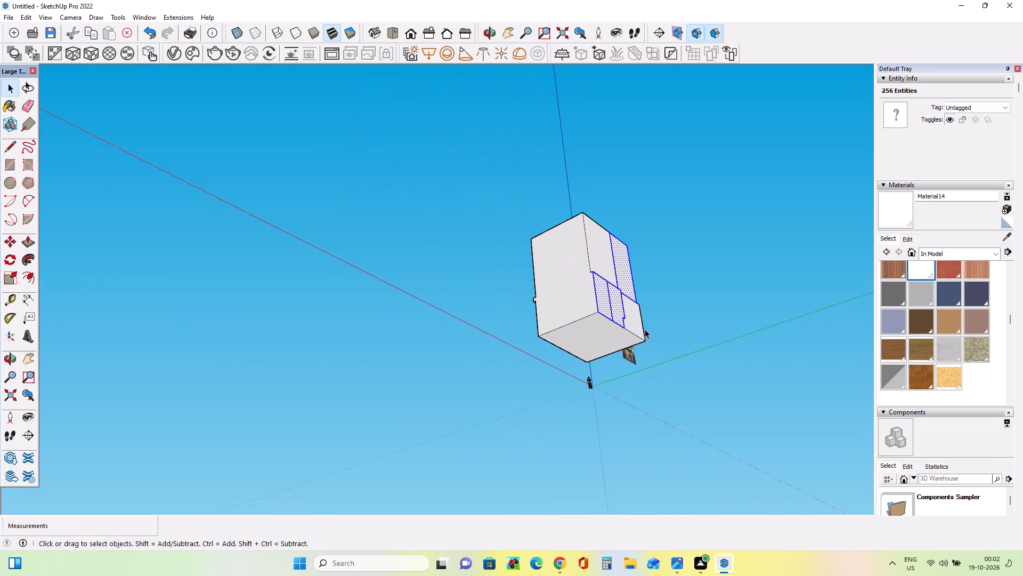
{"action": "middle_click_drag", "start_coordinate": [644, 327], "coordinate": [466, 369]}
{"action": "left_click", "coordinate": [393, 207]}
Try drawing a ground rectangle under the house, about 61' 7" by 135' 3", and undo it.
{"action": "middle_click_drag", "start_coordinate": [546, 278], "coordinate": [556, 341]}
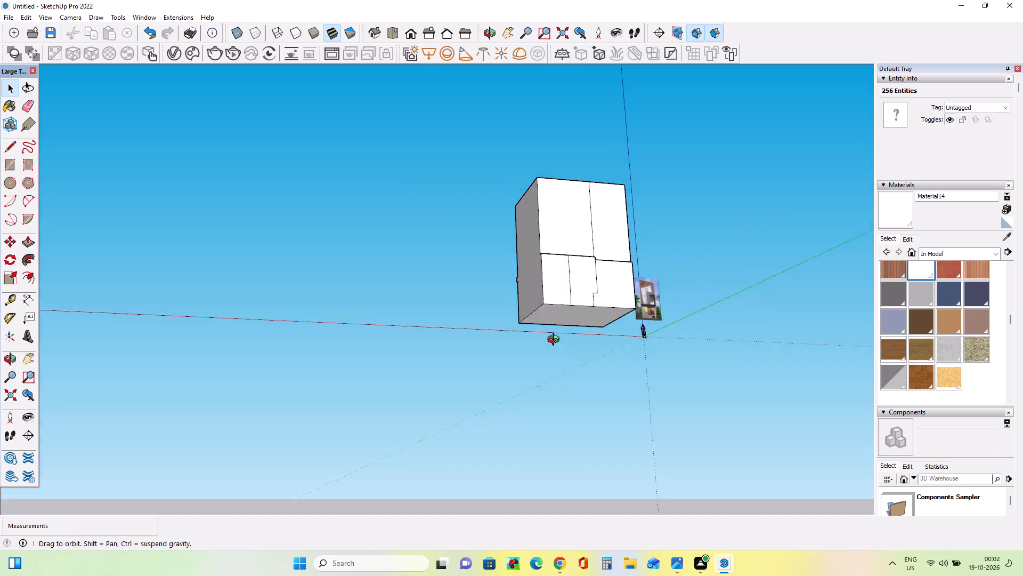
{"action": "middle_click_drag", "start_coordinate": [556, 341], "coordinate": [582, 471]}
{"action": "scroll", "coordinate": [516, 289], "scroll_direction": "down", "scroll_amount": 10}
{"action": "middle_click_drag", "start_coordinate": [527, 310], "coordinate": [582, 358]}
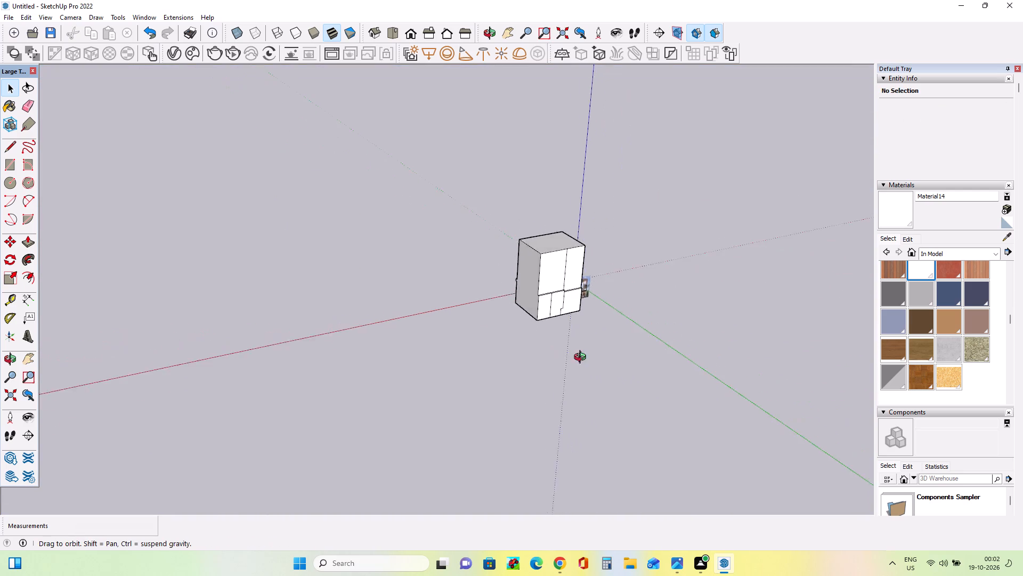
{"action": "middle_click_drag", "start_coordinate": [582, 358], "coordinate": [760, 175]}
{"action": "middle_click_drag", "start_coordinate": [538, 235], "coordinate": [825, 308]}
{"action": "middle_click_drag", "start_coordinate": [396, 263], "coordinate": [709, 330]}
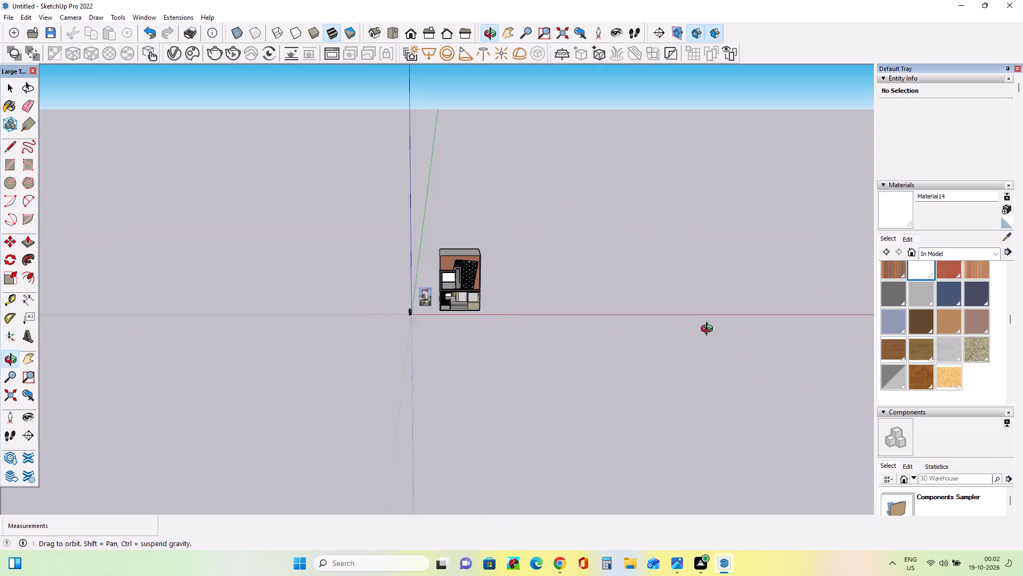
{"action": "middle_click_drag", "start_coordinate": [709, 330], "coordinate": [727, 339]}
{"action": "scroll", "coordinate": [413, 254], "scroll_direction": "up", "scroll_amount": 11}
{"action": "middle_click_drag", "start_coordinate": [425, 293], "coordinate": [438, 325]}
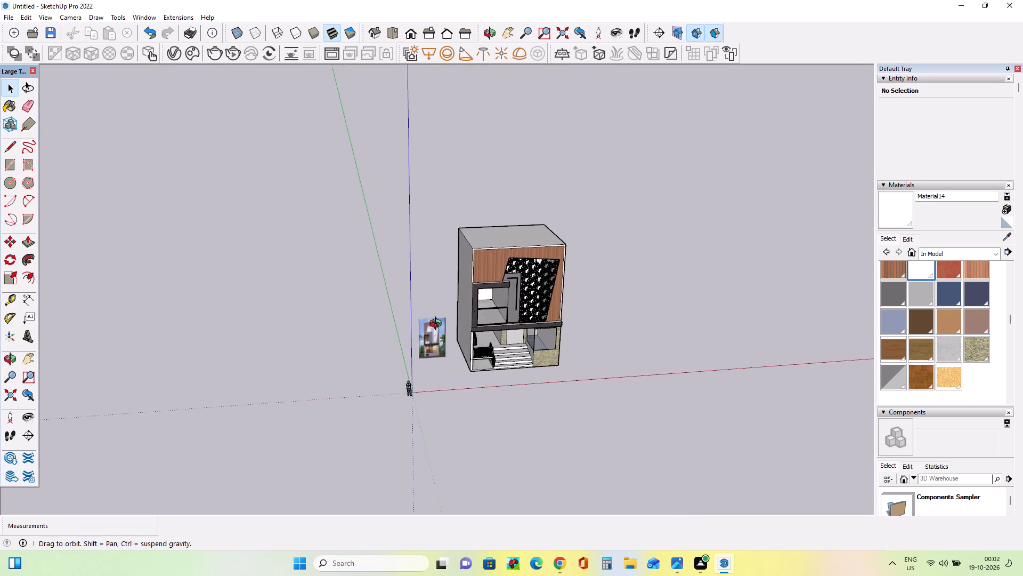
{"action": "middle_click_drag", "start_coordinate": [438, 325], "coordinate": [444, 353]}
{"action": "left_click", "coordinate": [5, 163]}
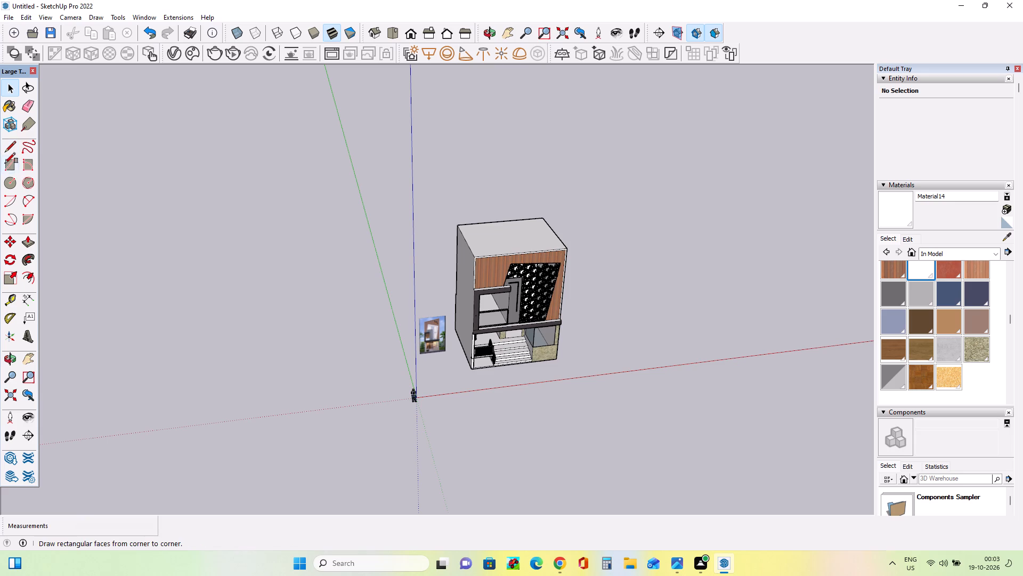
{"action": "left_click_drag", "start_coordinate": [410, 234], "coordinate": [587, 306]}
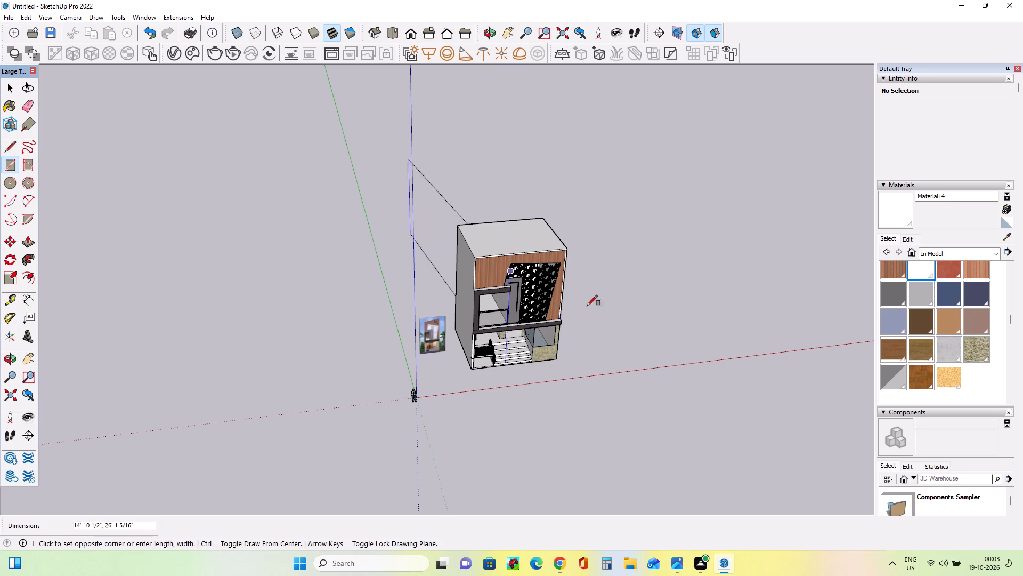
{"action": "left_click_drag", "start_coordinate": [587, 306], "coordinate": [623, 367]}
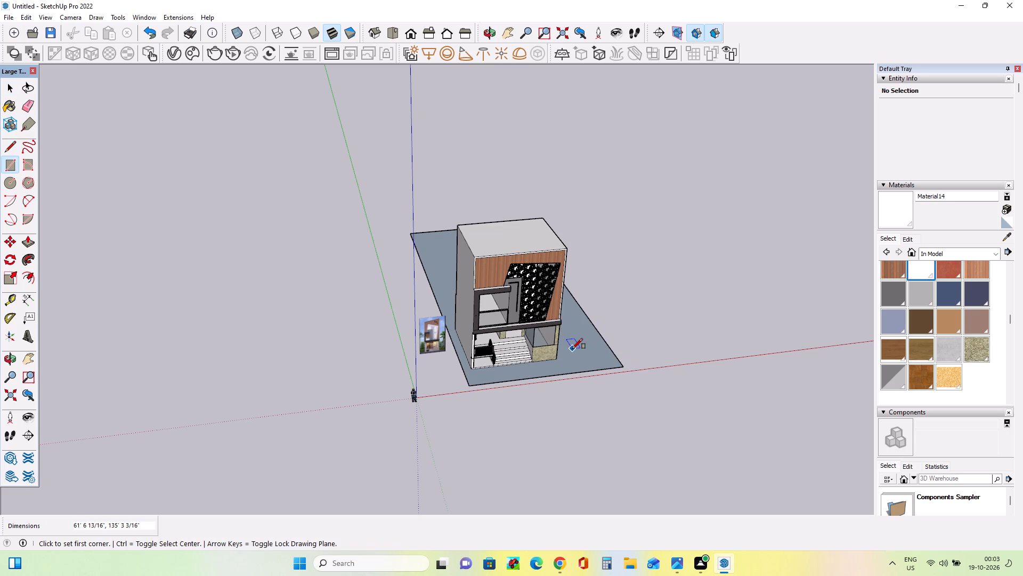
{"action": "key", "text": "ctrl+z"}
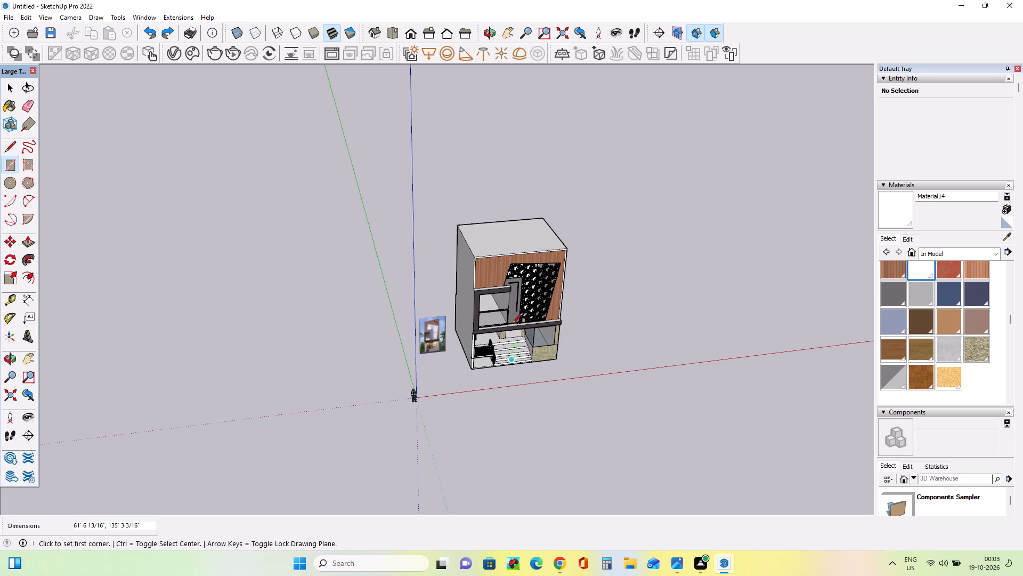
Draw a large ground-plane rectangle from behind the house to the front near the origin, enclosing the house and the reference image.
{"action": "left_click_drag", "start_coordinate": [565, 194], "coordinate": [425, 386]}
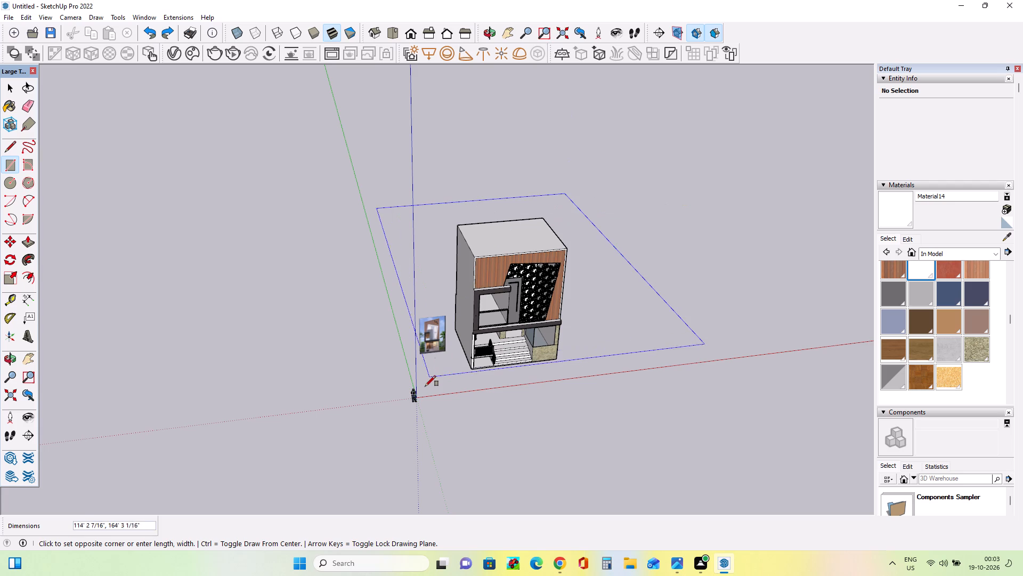
{"action": "left_click_drag", "start_coordinate": [425, 386], "coordinate": [426, 396]}
Paint the ground rectangle with Grass Dark Green from the Landscaping, Fencing and Vegetation materials.
{"action": "middle_click_drag", "start_coordinate": [567, 362], "coordinate": [540, 365]}
{"action": "left_click", "coordinate": [980, 253]}
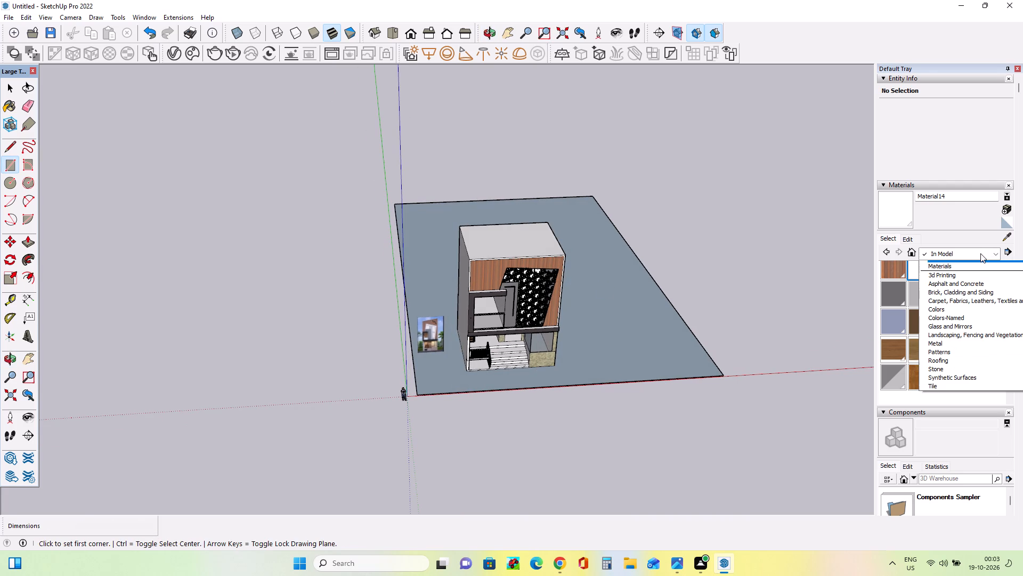
{"action": "left_click", "coordinate": [996, 310]}
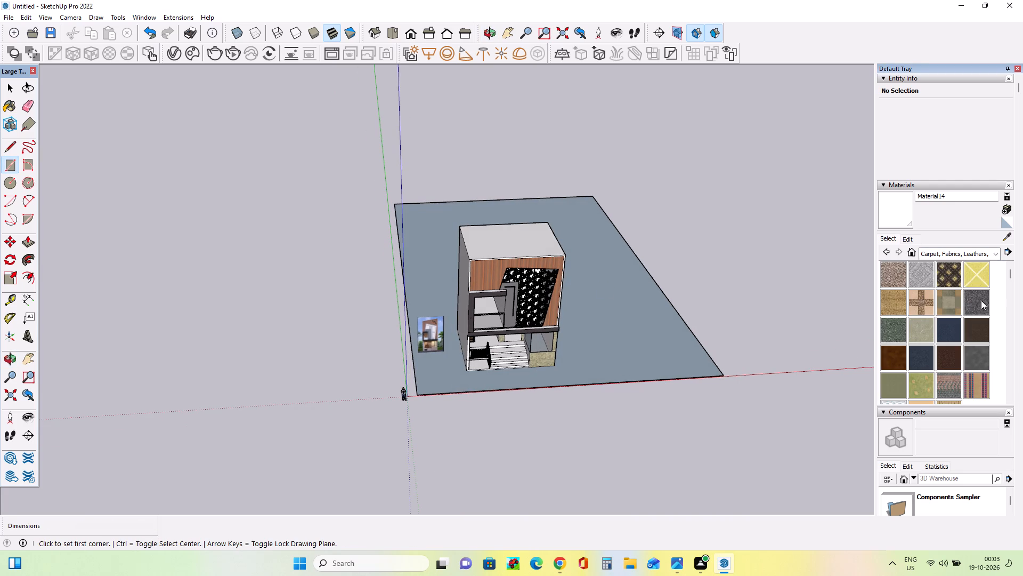
{"action": "left_click", "coordinate": [964, 253]}
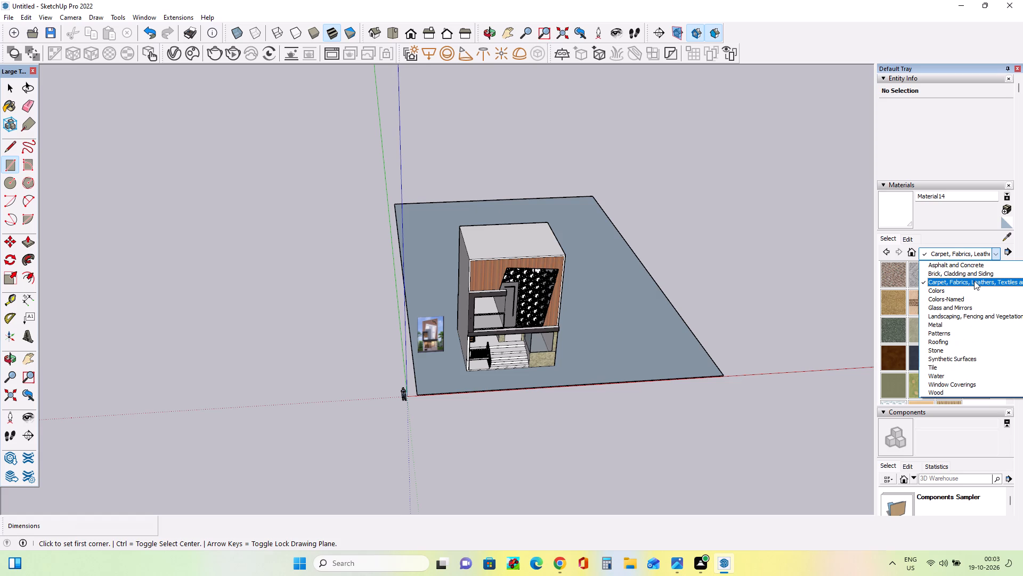
{"action": "left_click", "coordinate": [979, 315]}
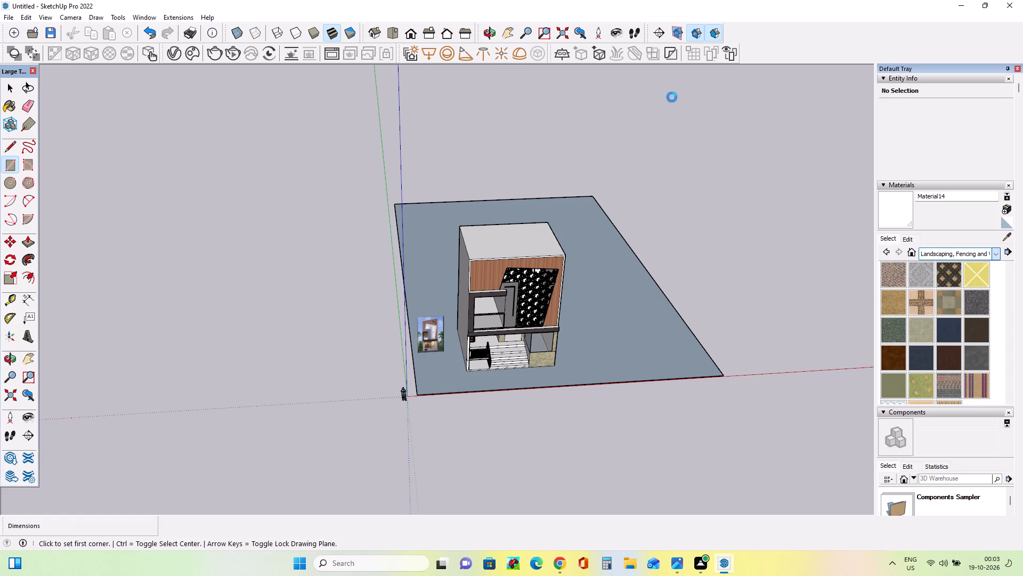
{"action": "left_click", "coordinate": [970, 332]}
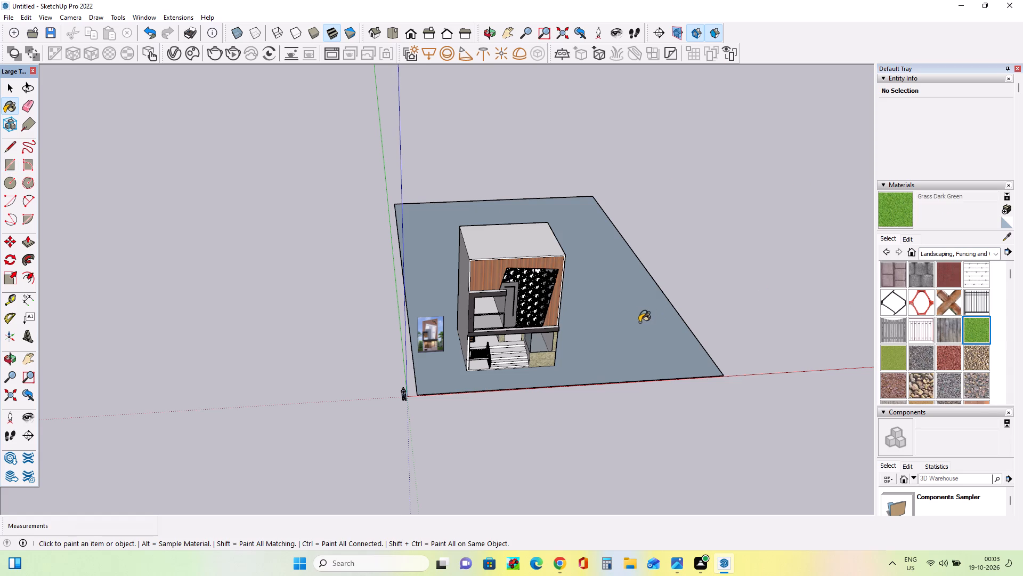
{"action": "left_click", "coordinate": [636, 322]}
Examine the house on its grass ground from the front and above, comparing the facade with the reference image.
{"action": "middle_click_drag", "start_coordinate": [645, 325], "coordinate": [548, 273]}
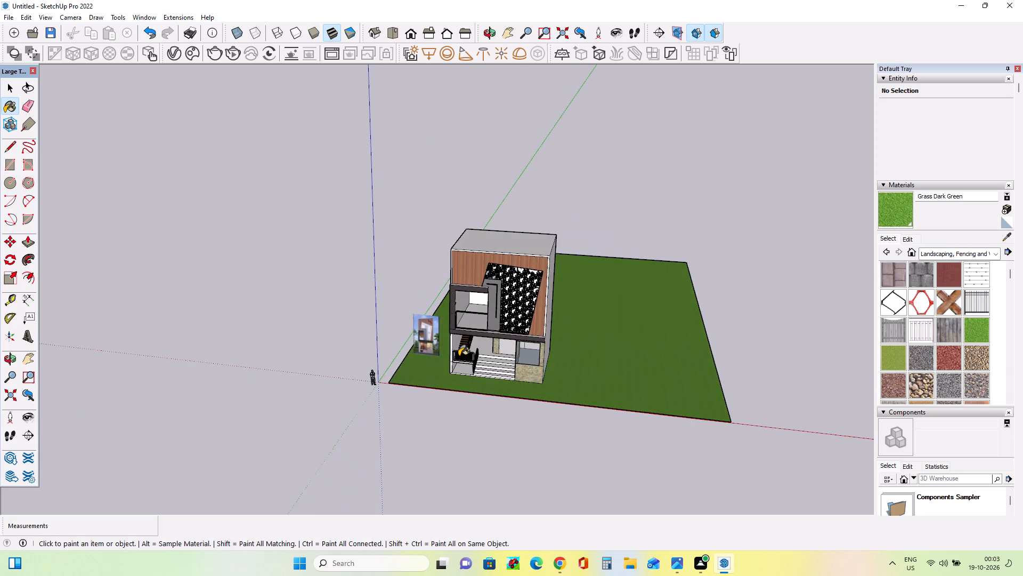
{"action": "scroll", "coordinate": [458, 356], "scroll_direction": "up", "scroll_amount": 5}
{"action": "middle_click_drag", "start_coordinate": [495, 365], "coordinate": [495, 305]}
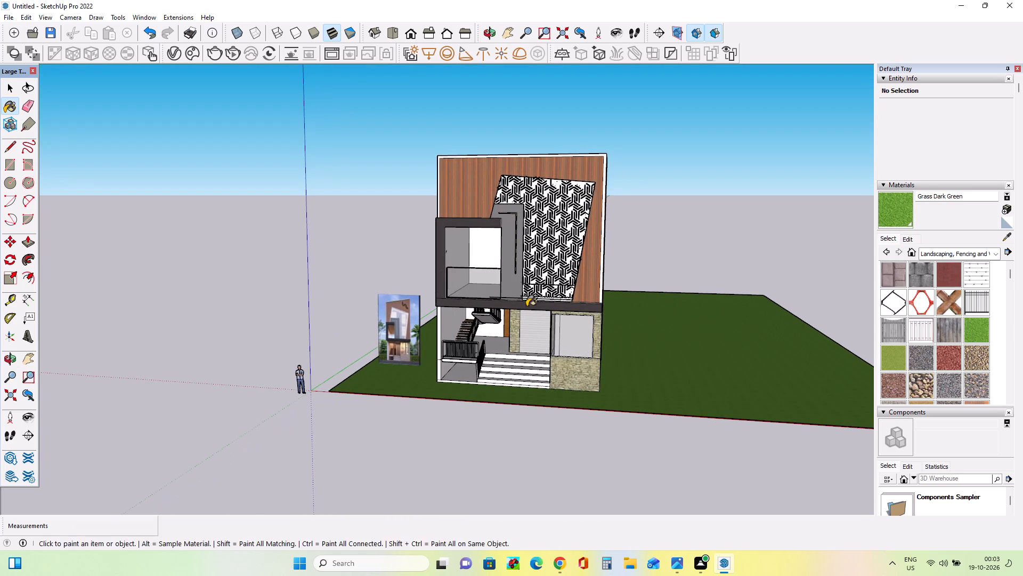
{"action": "left_click", "coordinate": [26, 356]}
{"action": "left_click_drag", "start_coordinate": [269, 225], "coordinate": [213, 305]}
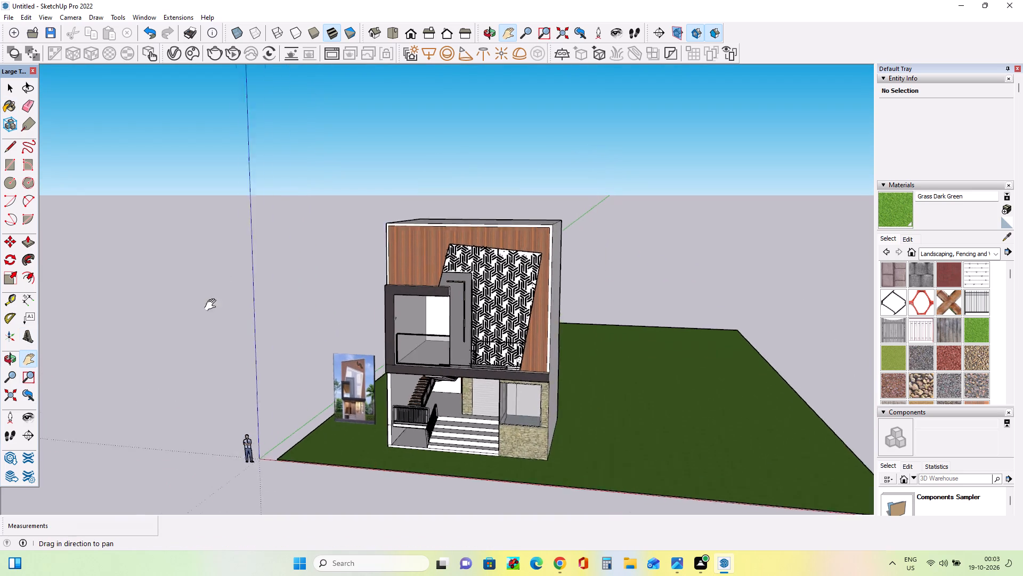
{"action": "left_click_drag", "start_coordinate": [213, 305], "coordinate": [210, 238]}
{"action": "middle_click_drag", "start_coordinate": [446, 334], "coordinate": [567, 400]}
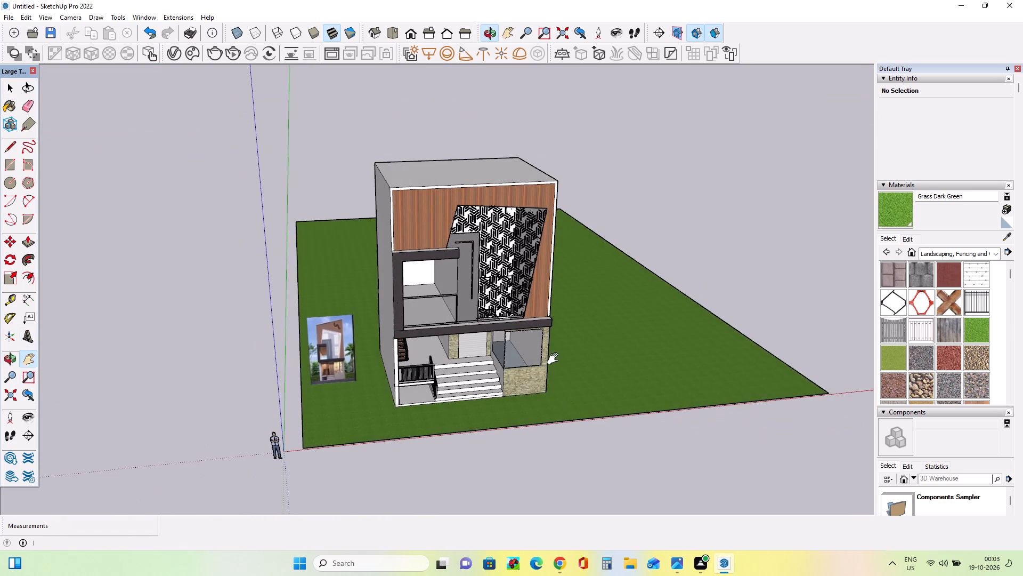
{"action": "scroll", "coordinate": [553, 340], "scroll_direction": "up", "scroll_amount": 4}
{"action": "middle_click_drag", "start_coordinate": [572, 364], "coordinate": [488, 267]}
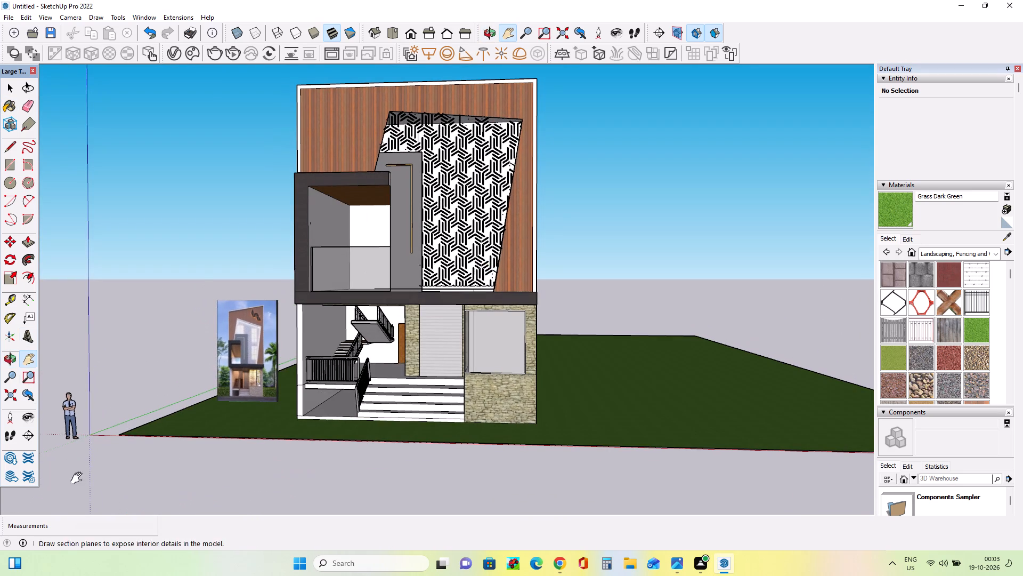
{"action": "left_click", "coordinate": [31, 360]}
{"action": "left_click_drag", "start_coordinate": [400, 300], "coordinate": [405, 357]}
{"action": "middle_click_drag", "start_coordinate": [511, 423], "coordinate": [559, 474]}
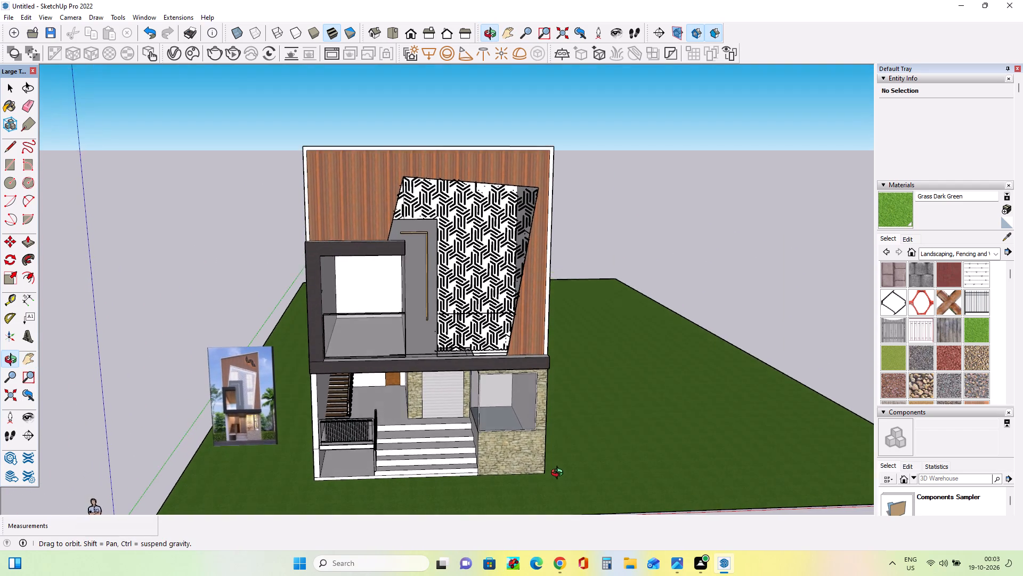
{"action": "middle_click_drag", "start_coordinate": [559, 474], "coordinate": [544, 460]}
{"action": "middle_click_drag", "start_coordinate": [618, 363], "coordinate": [595, 338]}
{"action": "scroll", "coordinate": [143, 445], "scroll_direction": "up", "scroll_amount": 1}
{"action": "middle_click_drag", "start_coordinate": [143, 445], "coordinate": [212, 478]}
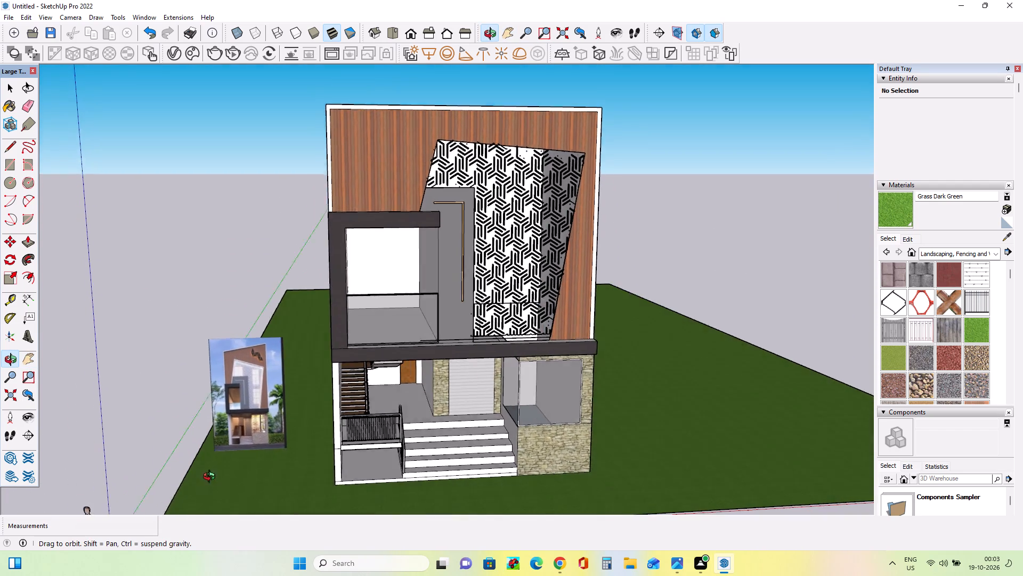
{"action": "middle_click_drag", "start_coordinate": [212, 478], "coordinate": [126, 434]}
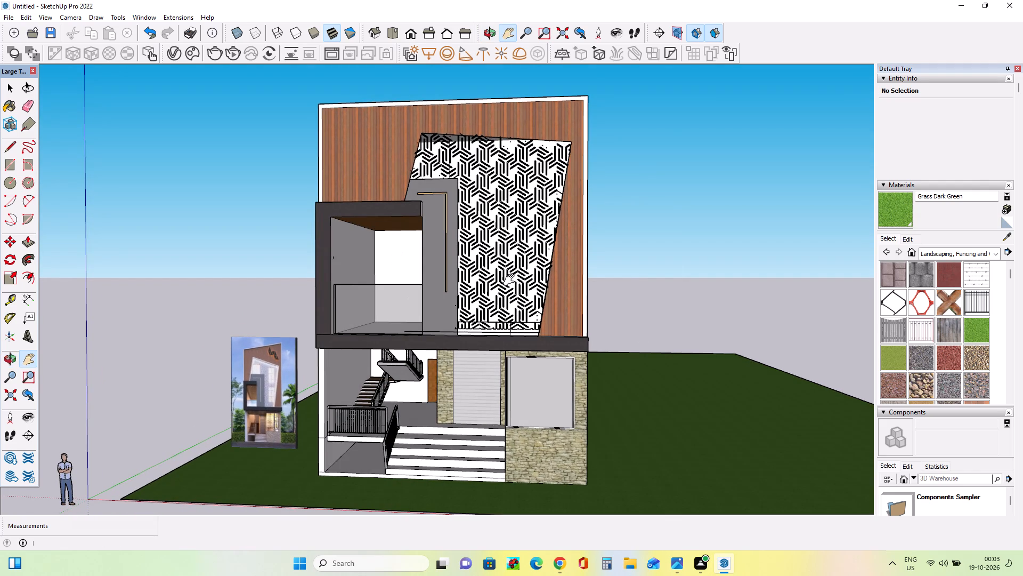
{"action": "scroll", "coordinate": [515, 280], "scroll_direction": "up", "scroll_amount": 1}
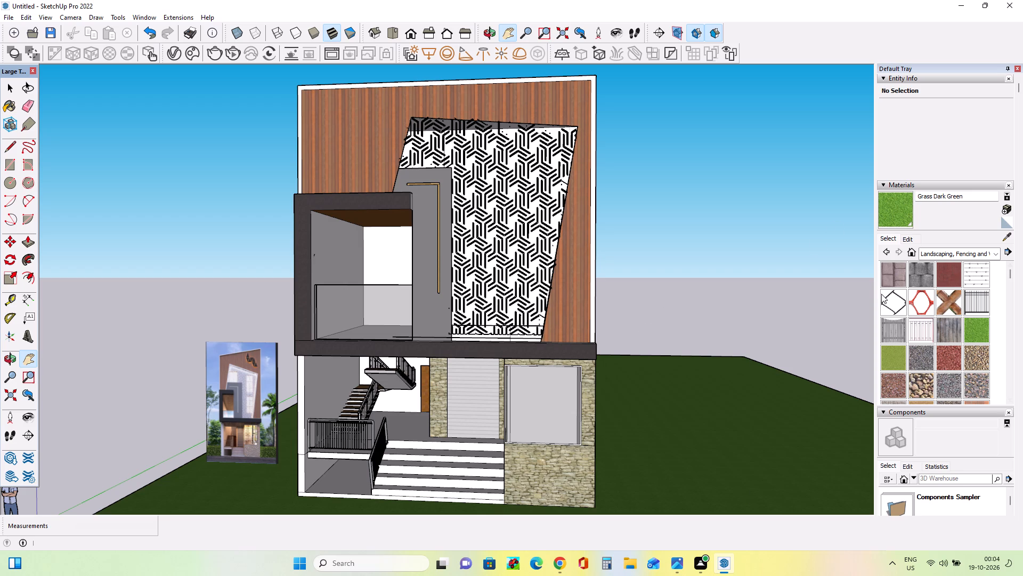
Draw a small rectangle about 4' 4" by 2' 8" on the ground plane in the empty area beside the grass.
{"action": "left_click", "coordinate": [10, 165]}
{"action": "middle_click_drag", "start_coordinate": [73, 206], "coordinate": [68, 315]}
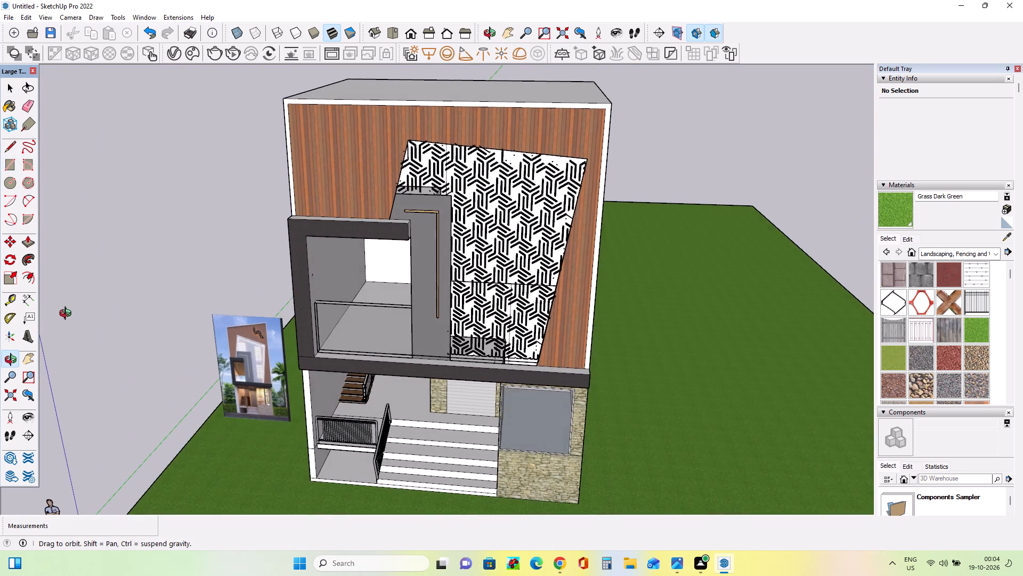
{"action": "middle_click_drag", "start_coordinate": [68, 315], "coordinate": [70, 361]}
{"action": "left_click", "coordinate": [91, 318]}
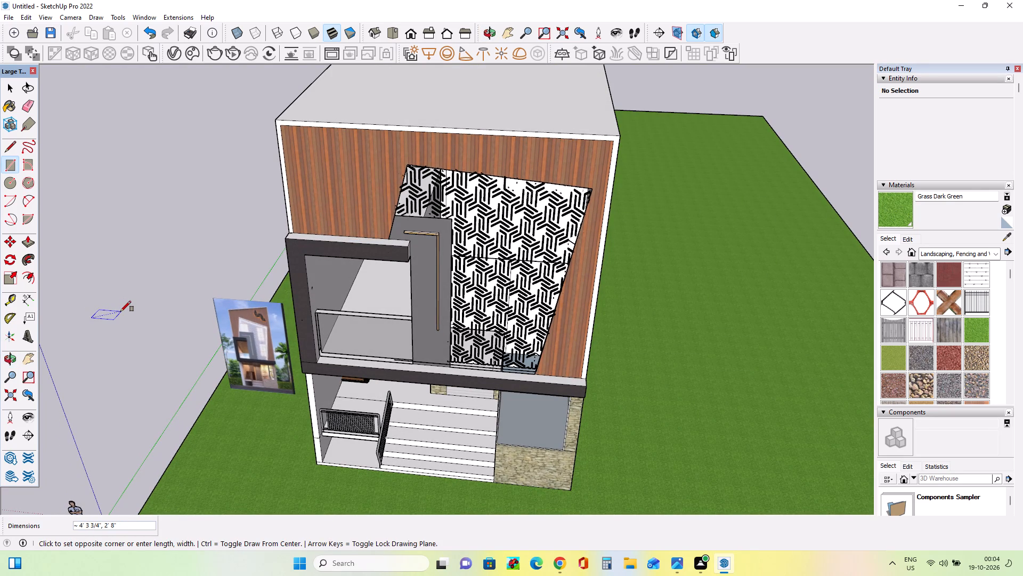
{"action": "left_click", "coordinate": [120, 311]}
Draw two lines from the small rectangle's front corners to the midpoint of its back edge, forming a triangle.
{"action": "middle_click_drag", "start_coordinate": [81, 321], "coordinate": [124, 395]}
{"action": "scroll", "coordinate": [67, 307], "scroll_direction": "up", "scroll_amount": 3}
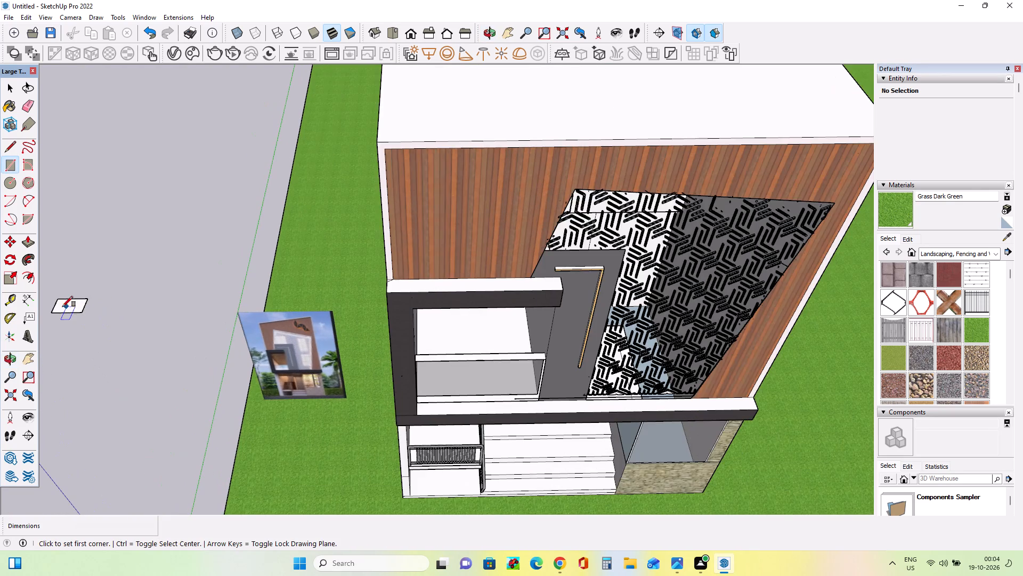
{"action": "scroll", "coordinate": [52, 309], "scroll_direction": "up", "scroll_amount": 1}
{"action": "left_click", "coordinate": [6, 140]}
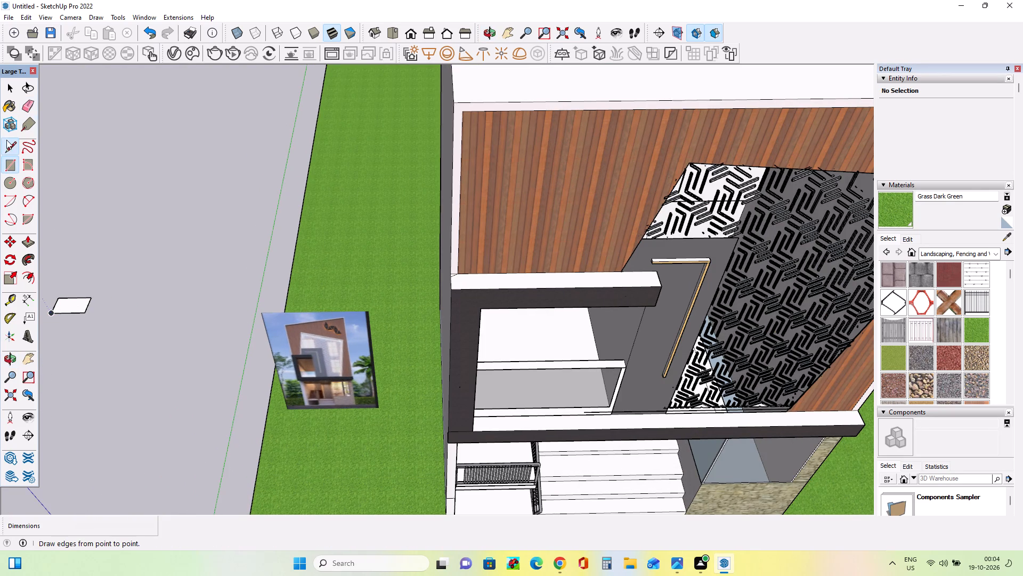
{"action": "left_click", "coordinate": [51, 314]}
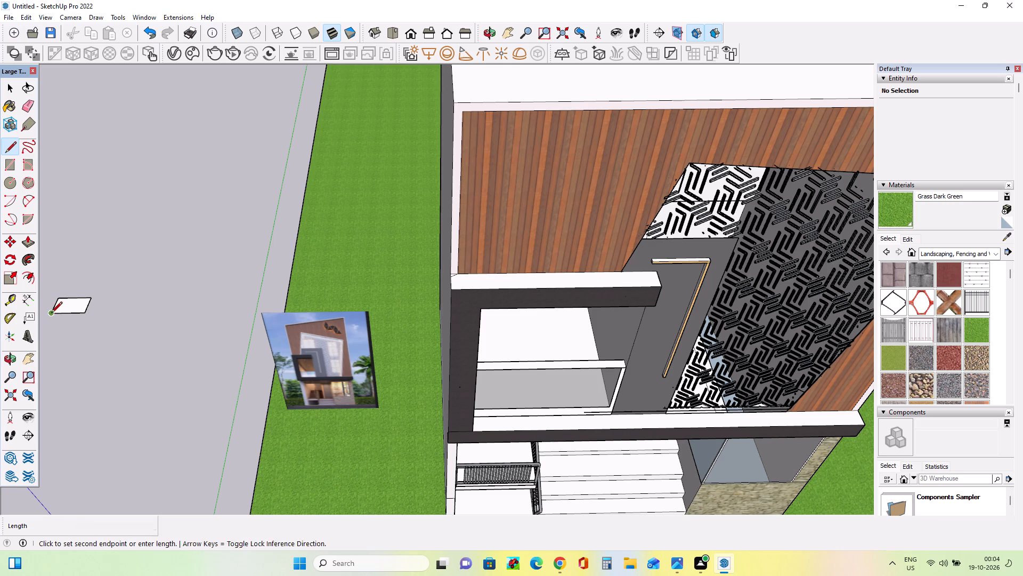
{"action": "left_click", "coordinate": [76, 297]}
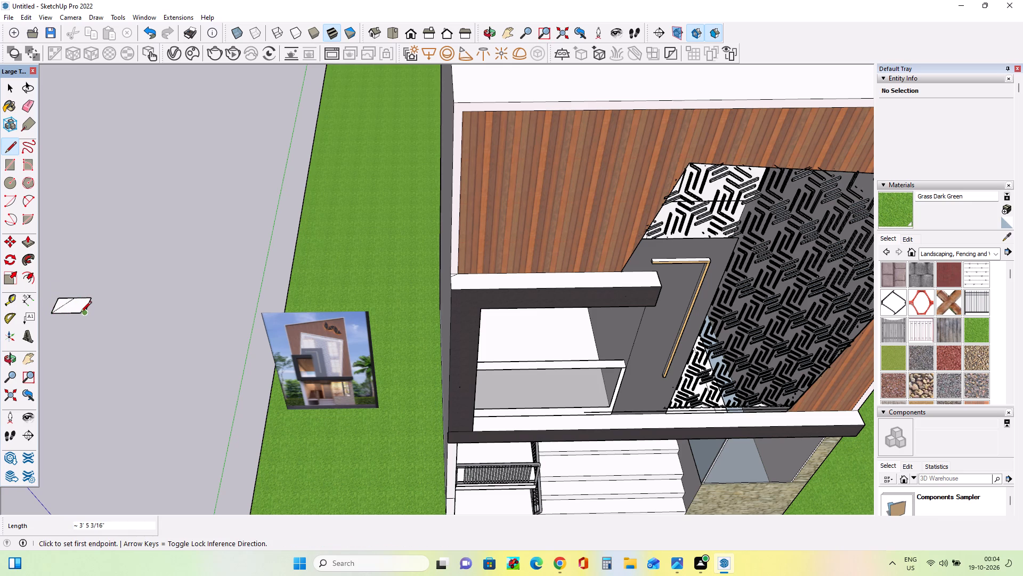
{"action": "left_click", "coordinate": [84, 313]}
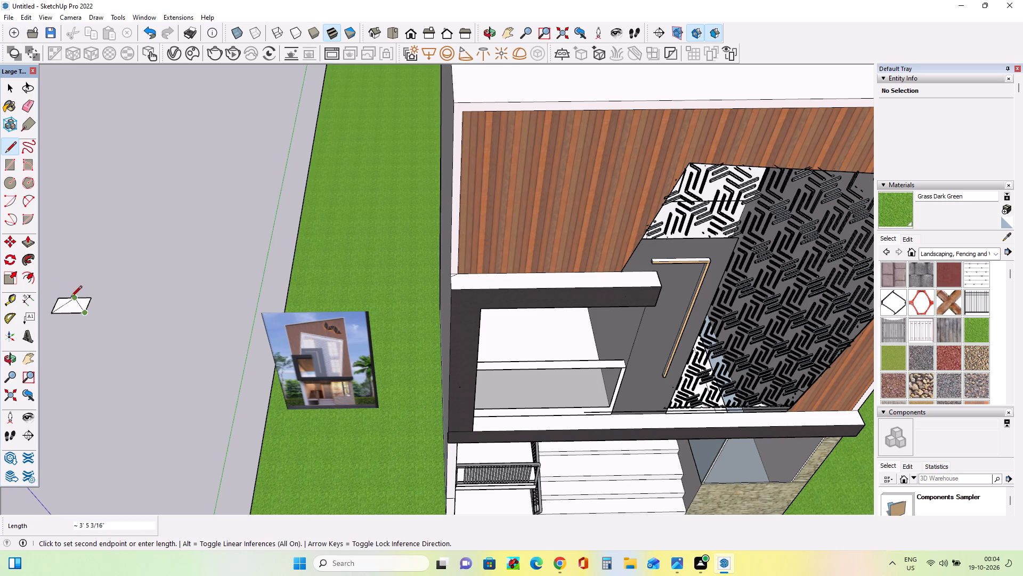
{"action": "left_click", "coordinate": [71, 298]}
Erase the small rectangle's outer edges on both sides so that only the triangle is left.
{"action": "middle_click_drag", "start_coordinate": [99, 311], "coordinate": [107, 350]}
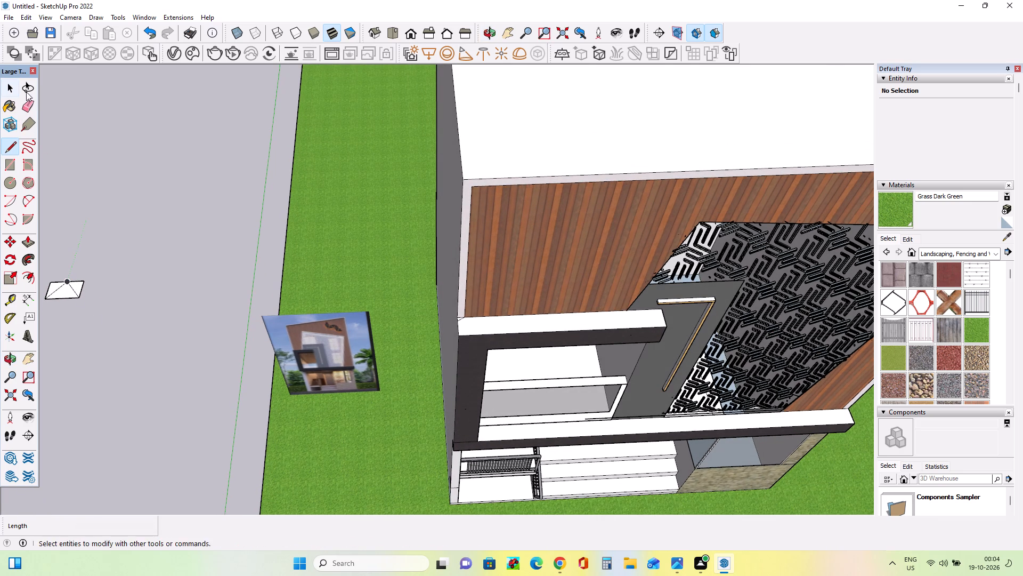
{"action": "left_click", "coordinate": [25, 97]}
{"action": "left_click_drag", "start_coordinate": [77, 281], "coordinate": [85, 295]}
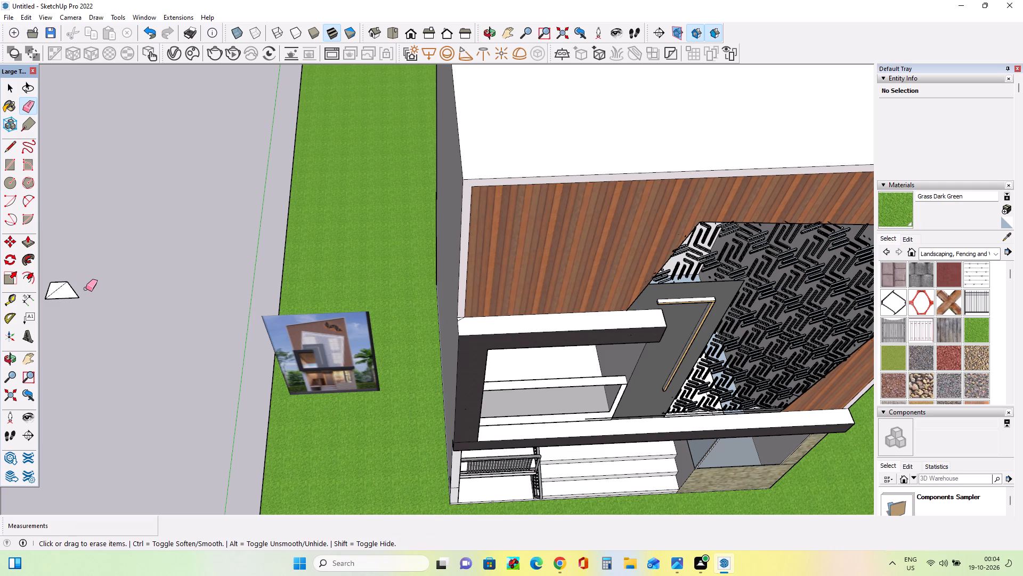
{"action": "left_click_drag", "start_coordinate": [48, 287], "coordinate": [58, 281]}
Select the whole triangle beside the grass and make it a group.
{"action": "middle_click_drag", "start_coordinate": [62, 275], "coordinate": [83, 251]}
{"action": "scroll", "coordinate": [83, 251], "scroll_direction": "down", "scroll_amount": 5}
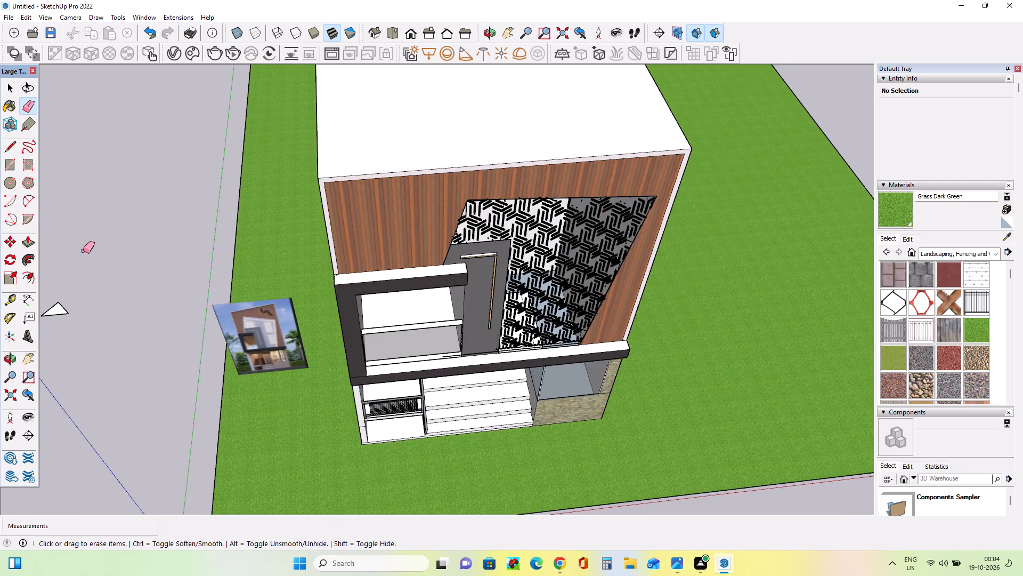
{"action": "scroll", "coordinate": [84, 258], "scroll_direction": "down", "scroll_amount": 4}
{"action": "middle_click_drag", "start_coordinate": [111, 300], "coordinate": [75, 296]}
{"action": "scroll", "coordinate": [71, 302], "scroll_direction": "up", "scroll_amount": 1}
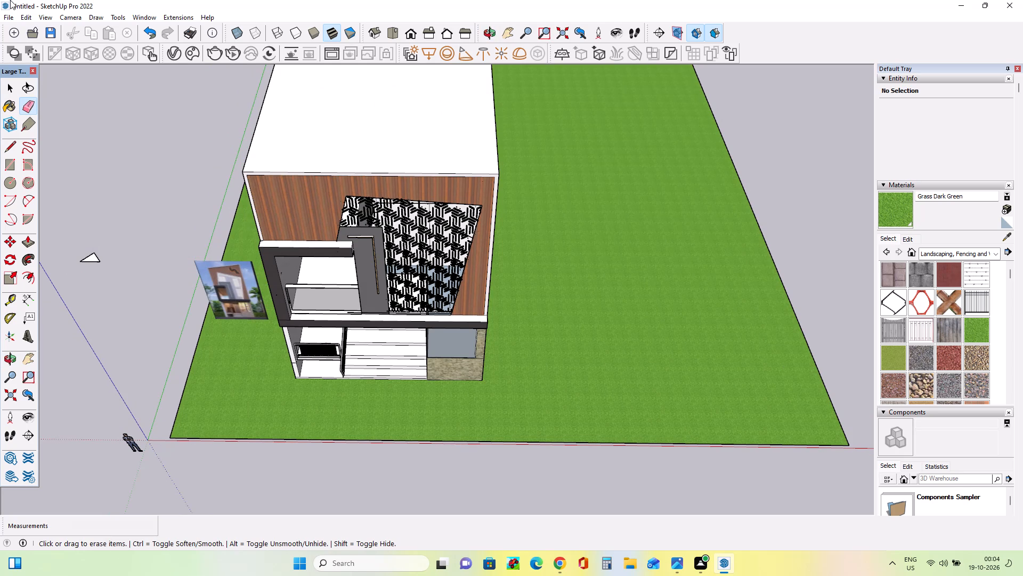
{"action": "left_click", "coordinate": [5, 86]}
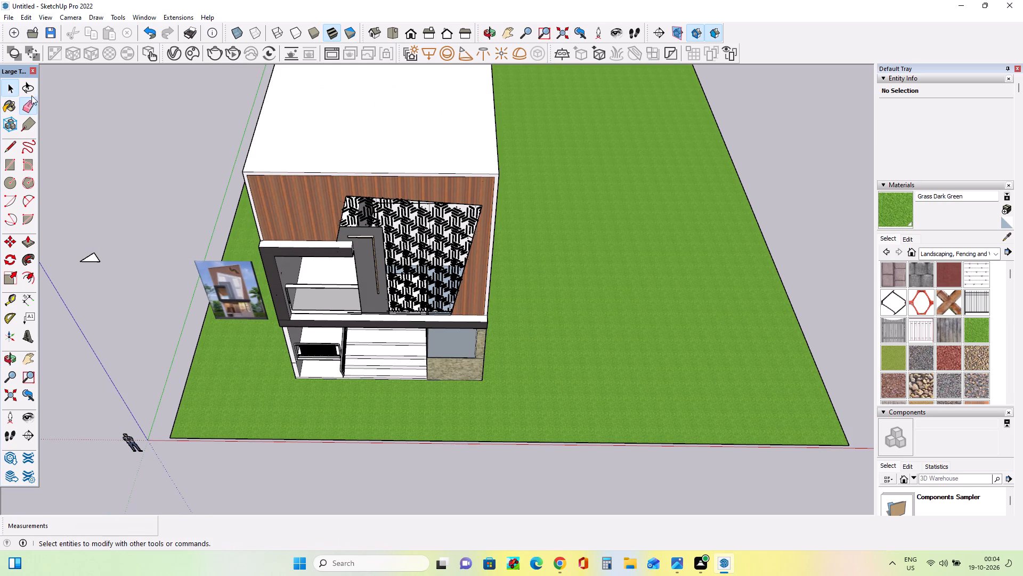
{"action": "left_click_drag", "start_coordinate": [144, 212], "coordinate": [47, 284]}
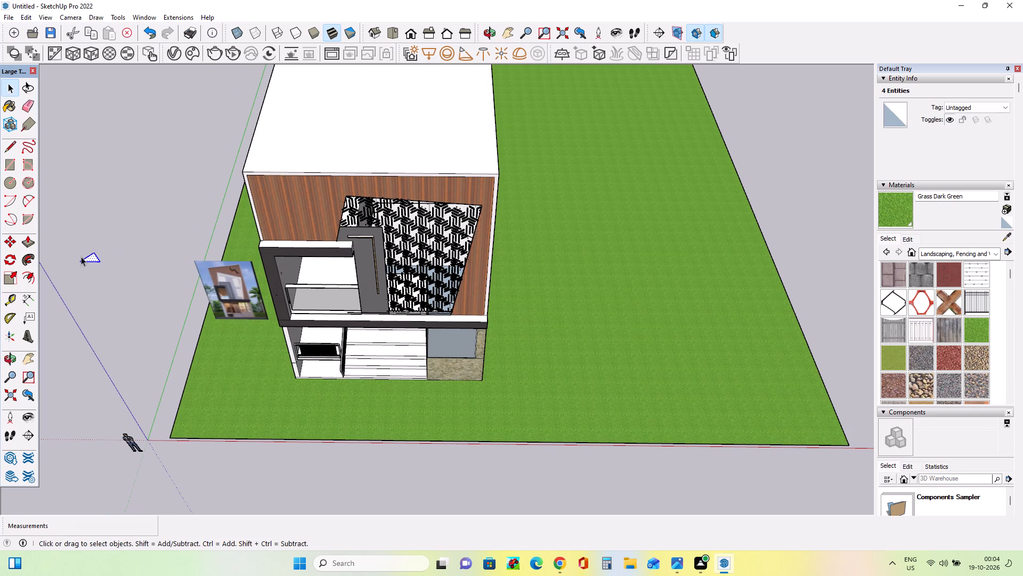
{"action": "right_click", "coordinate": [94, 260]}
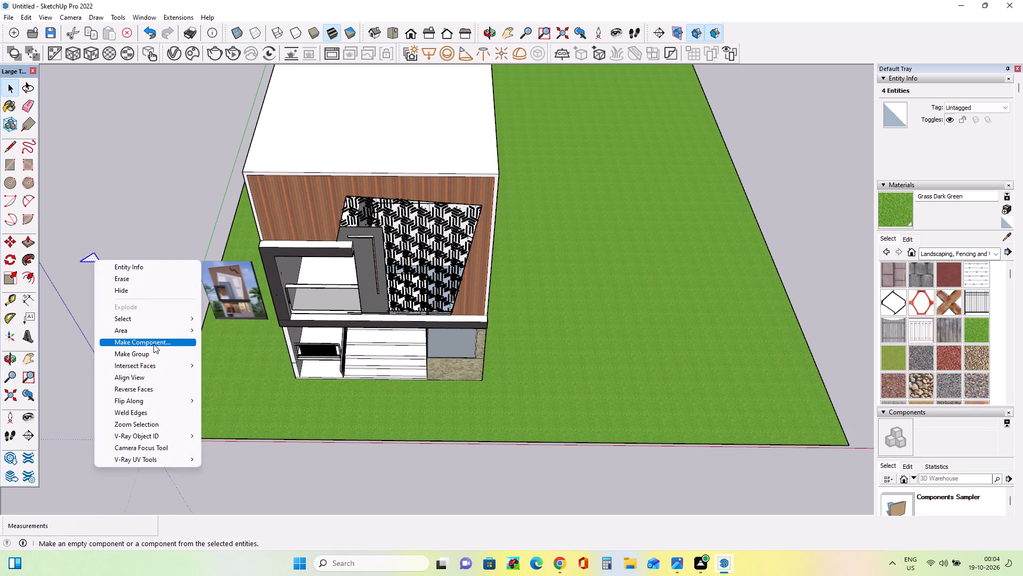
{"action": "left_click", "coordinate": [152, 354]}
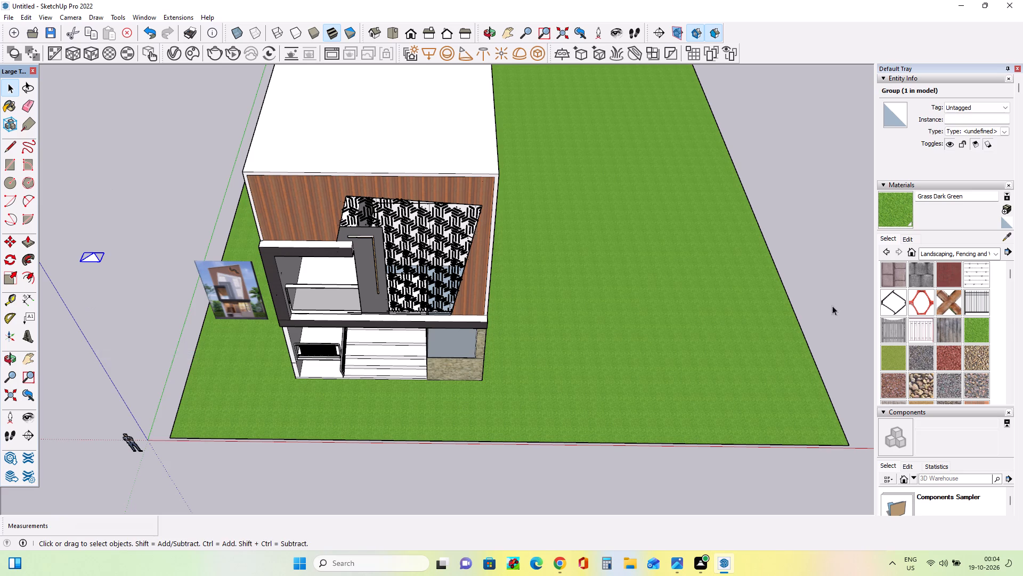
Paint the triangle group with Asphalt New from the Asphalt and Concrete materials.
{"action": "left_click", "coordinate": [956, 256]}
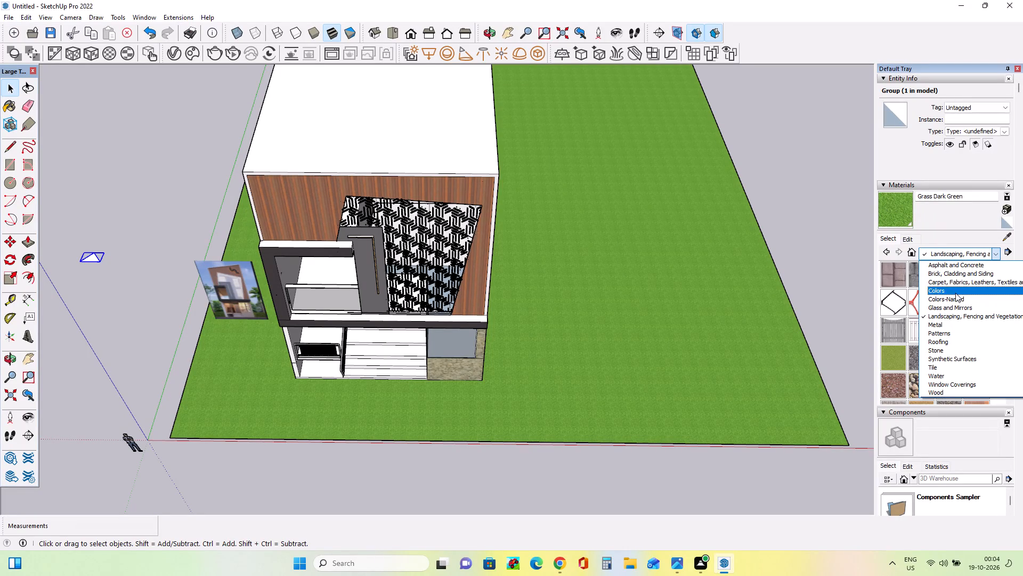
{"action": "left_click", "coordinate": [957, 266]}
{"action": "left_click", "coordinate": [889, 275]}
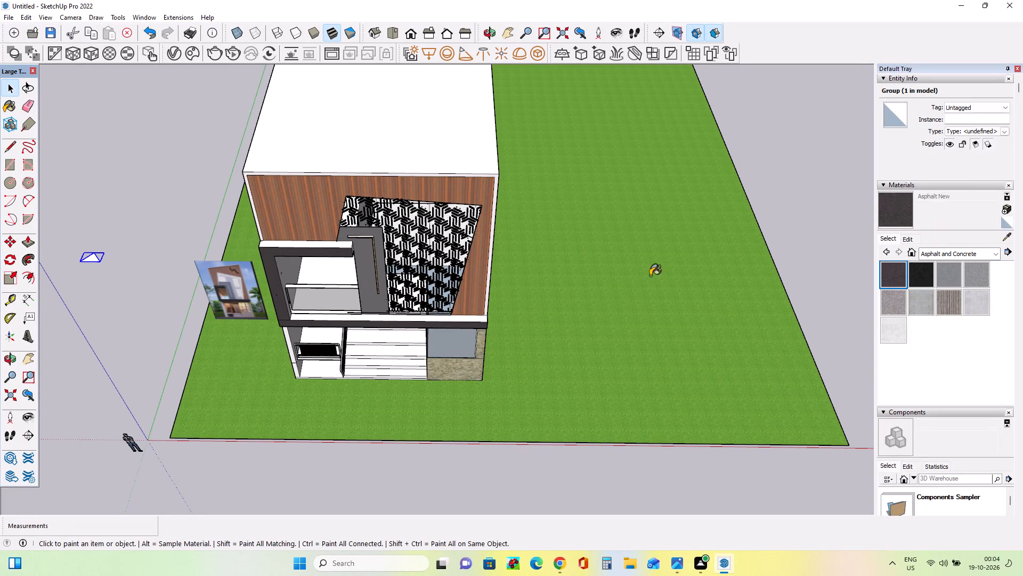
{"action": "scroll", "coordinate": [78, 259], "scroll_direction": "up", "scroll_amount": 3}
{"action": "left_click", "coordinate": [100, 257]}
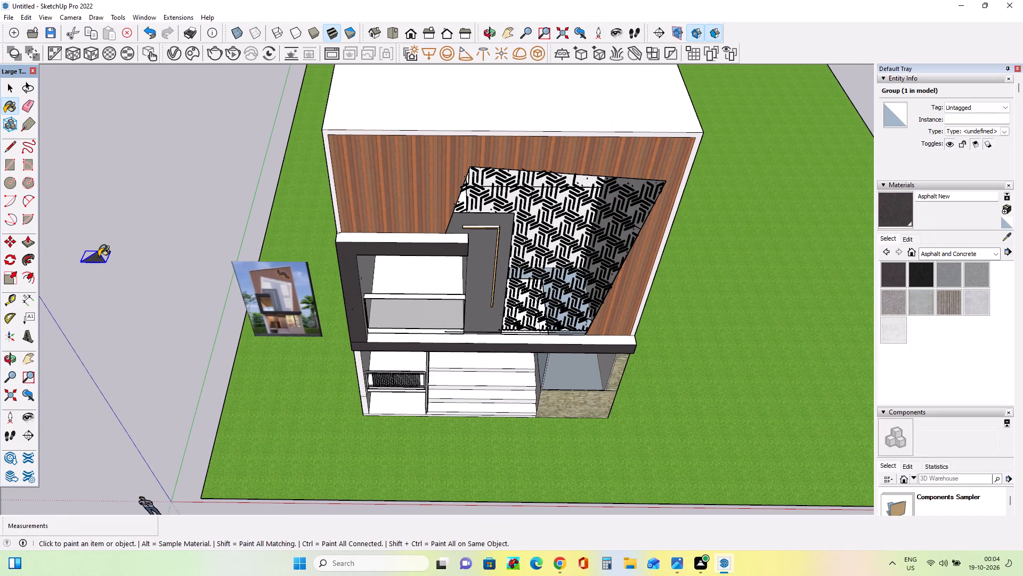
Copy the triangle group about 7' 2" sideways toward the house, checking the triangle motif in the reference image.
{"action": "left_click", "coordinate": [11, 86]}
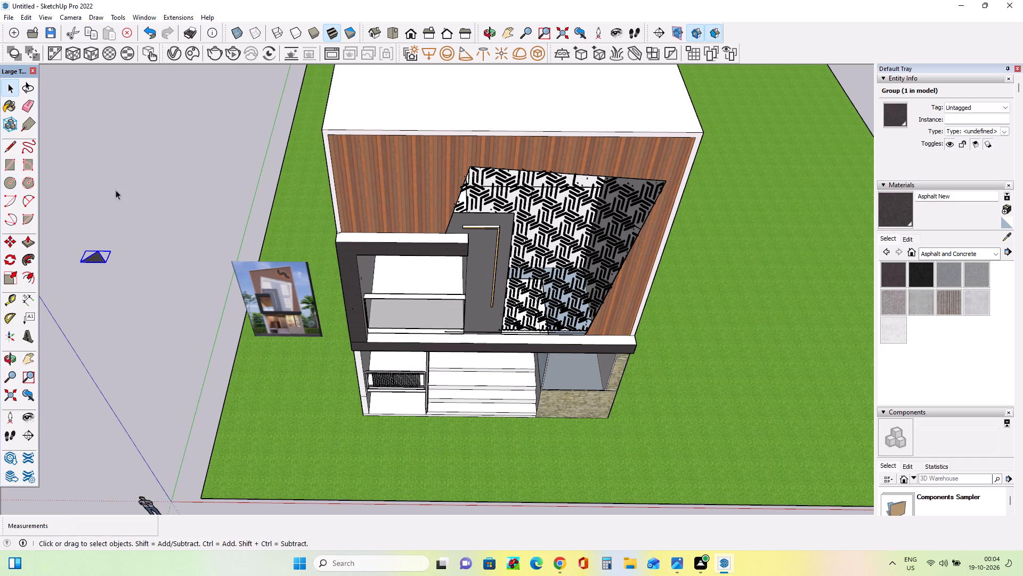
{"action": "left_click", "coordinate": [116, 190]}
{"action": "left_click", "coordinate": [98, 262]}
{"action": "left_click", "coordinate": [11, 241]}
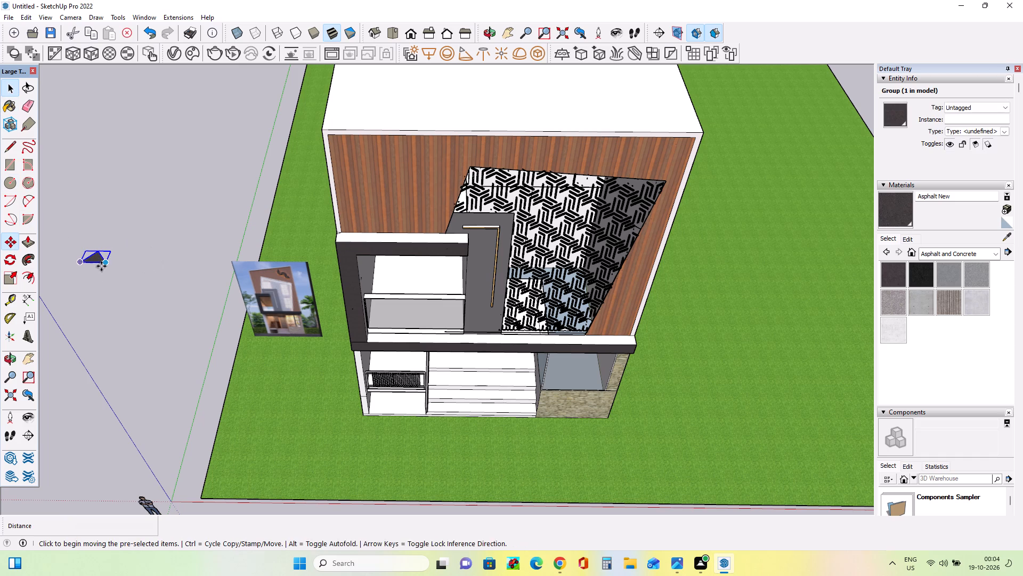
{"action": "left_click", "coordinate": [103, 266]}
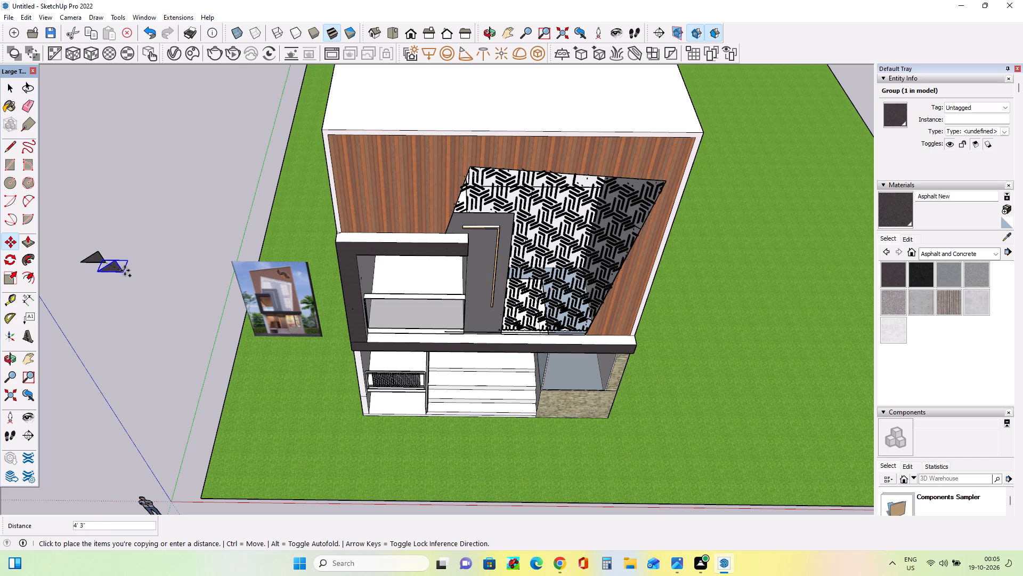
{"action": "scroll", "coordinate": [256, 336], "scroll_direction": "up", "scroll_amount": 4}
{"action": "scroll", "coordinate": [296, 319], "scroll_direction": "up", "scroll_amount": 6}
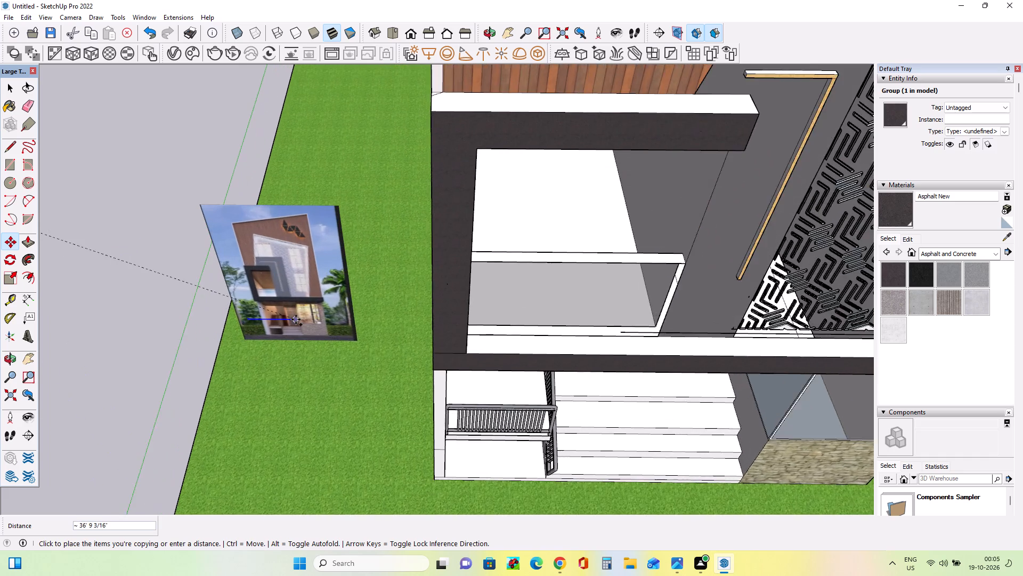
{"action": "scroll", "coordinate": [296, 319], "scroll_direction": "up", "scroll_amount": 1}
{"action": "scroll", "coordinate": [296, 319], "scroll_direction": "down", "scroll_amount": 1}
{"action": "scroll", "coordinate": [296, 319], "scroll_direction": "up", "scroll_amount": 5}
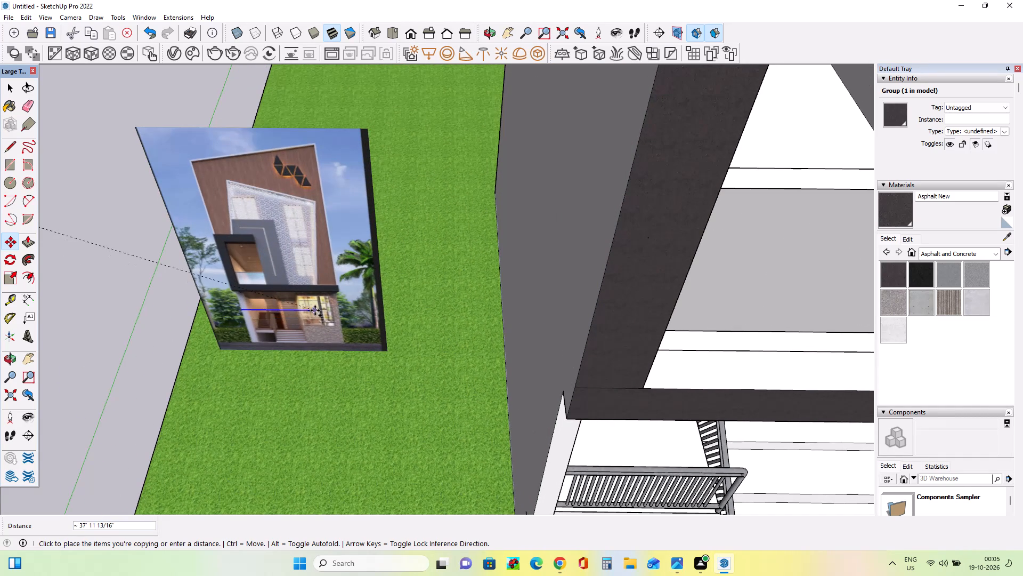
{"action": "scroll", "coordinate": [315, 310], "scroll_direction": "down", "scroll_amount": 3}
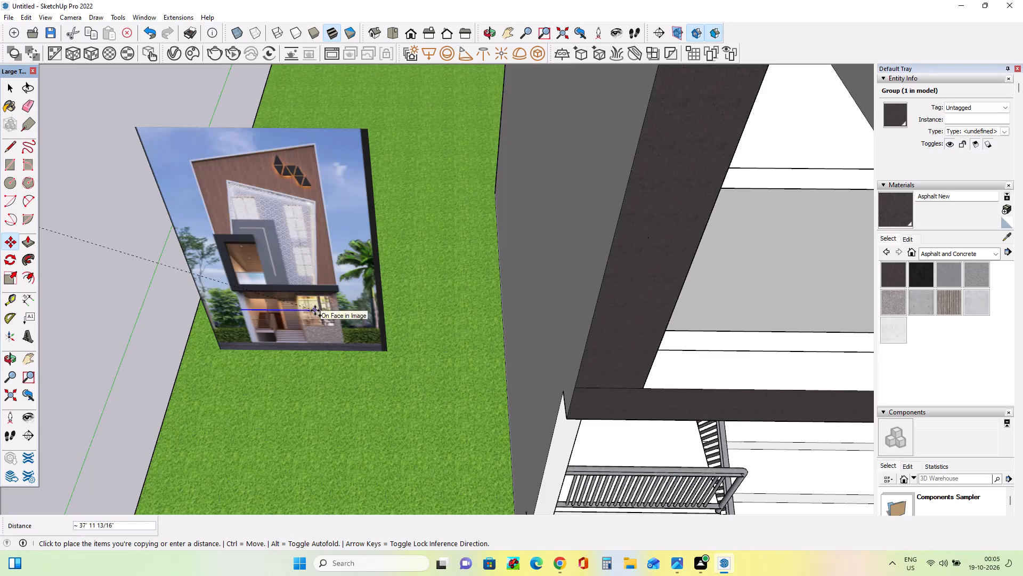
{"action": "scroll", "coordinate": [315, 310], "scroll_direction": "down", "scroll_amount": 17}
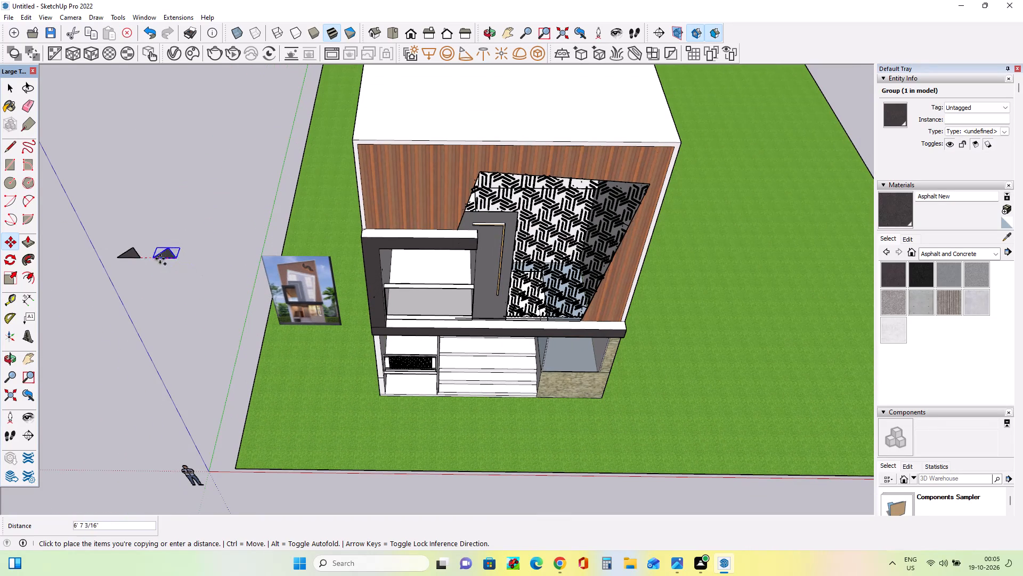
{"action": "scroll", "coordinate": [319, 317], "scroll_direction": "up", "scroll_amount": 3}
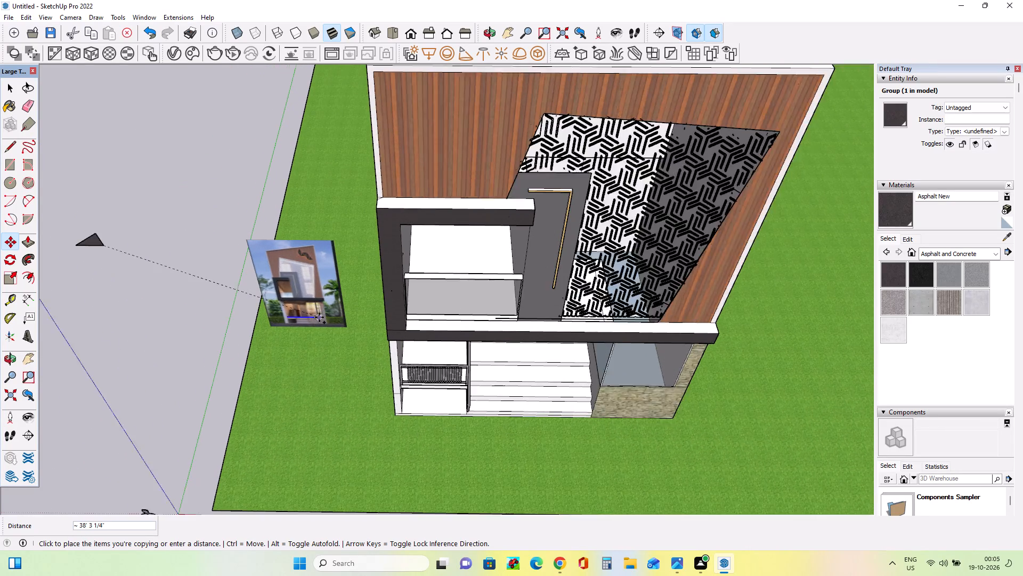
{"action": "scroll", "coordinate": [319, 317], "scroll_direction": "up", "scroll_amount": 10}
{"action": "scroll", "coordinate": [320, 315], "scroll_direction": "down", "scroll_amount": 3}
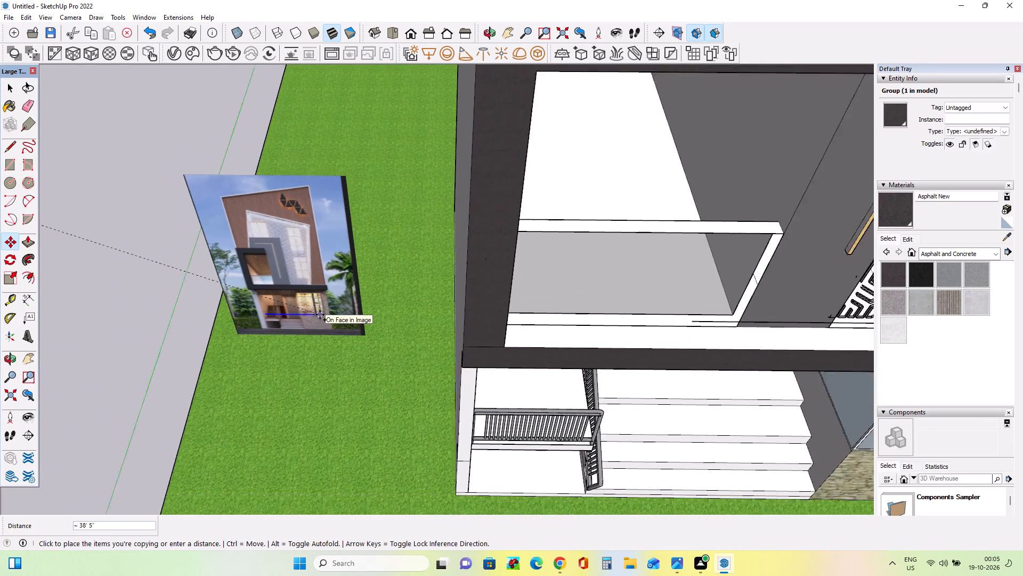
{"action": "scroll", "coordinate": [320, 315], "scroll_direction": "down", "scroll_amount": 13}
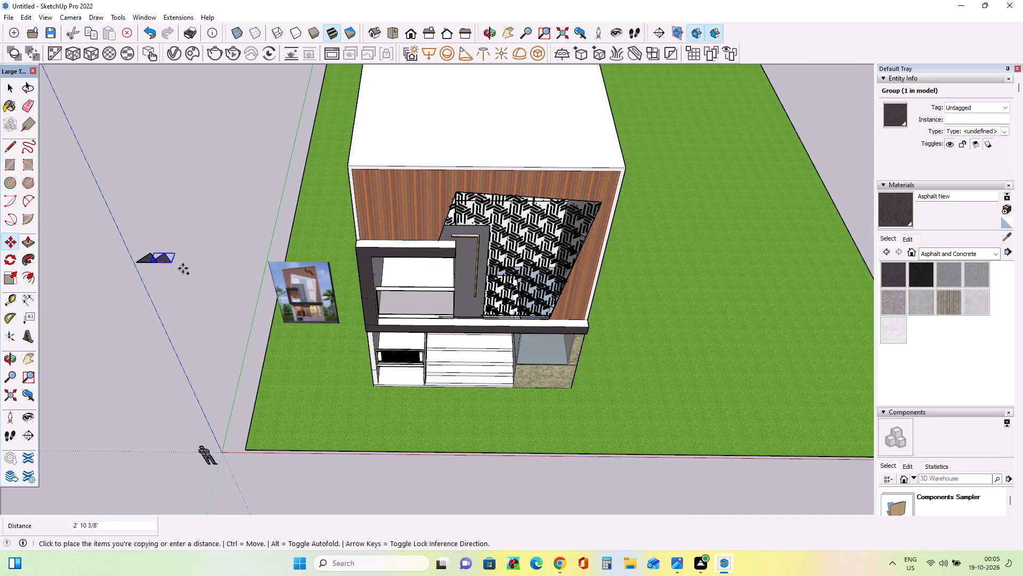
{"action": "left_click", "coordinate": [193, 268]}
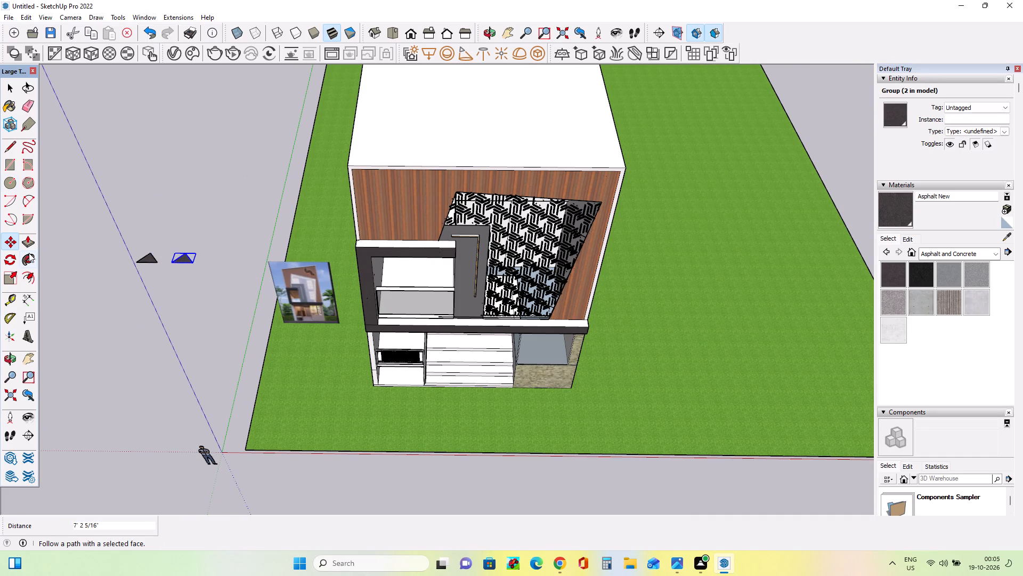
Rotate the copied triangle group 180 degrees on the ground plane so it points the opposite way.
{"action": "left_click", "coordinate": [0, 257]}
{"action": "left_click", "coordinate": [10, 264]}
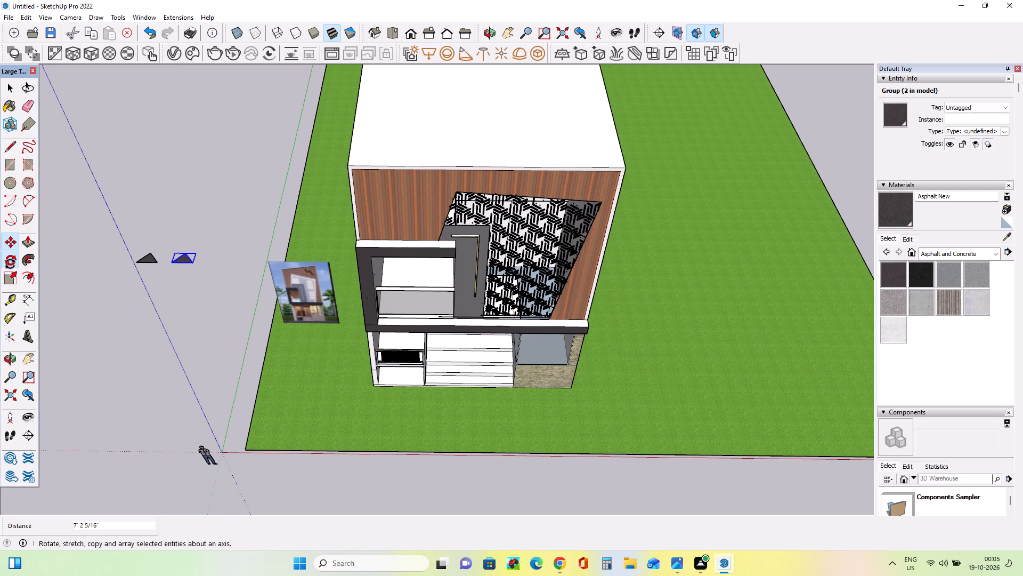
{"action": "left_click", "coordinate": [212, 312]}
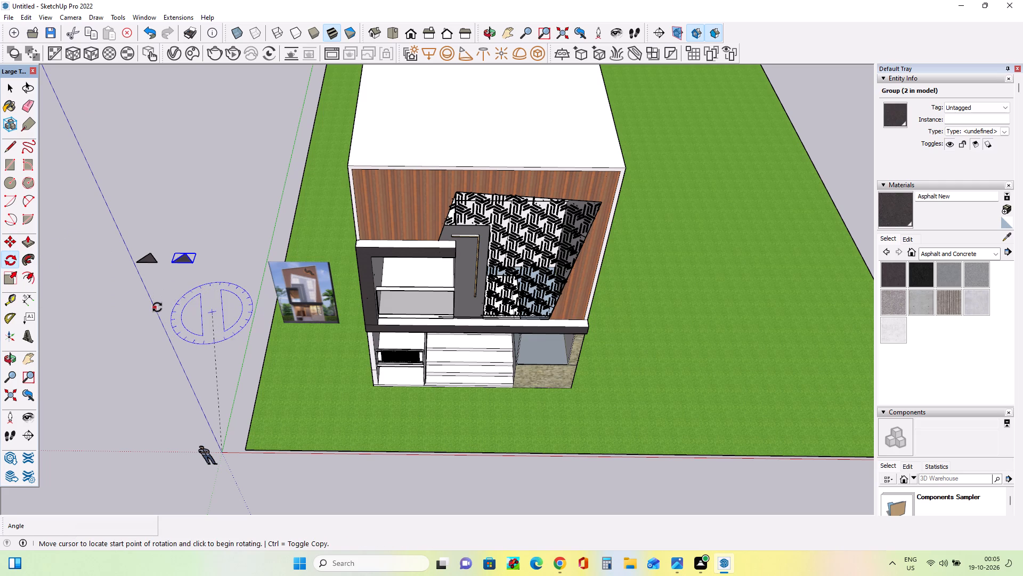
{"action": "left_click", "coordinate": [245, 315]}
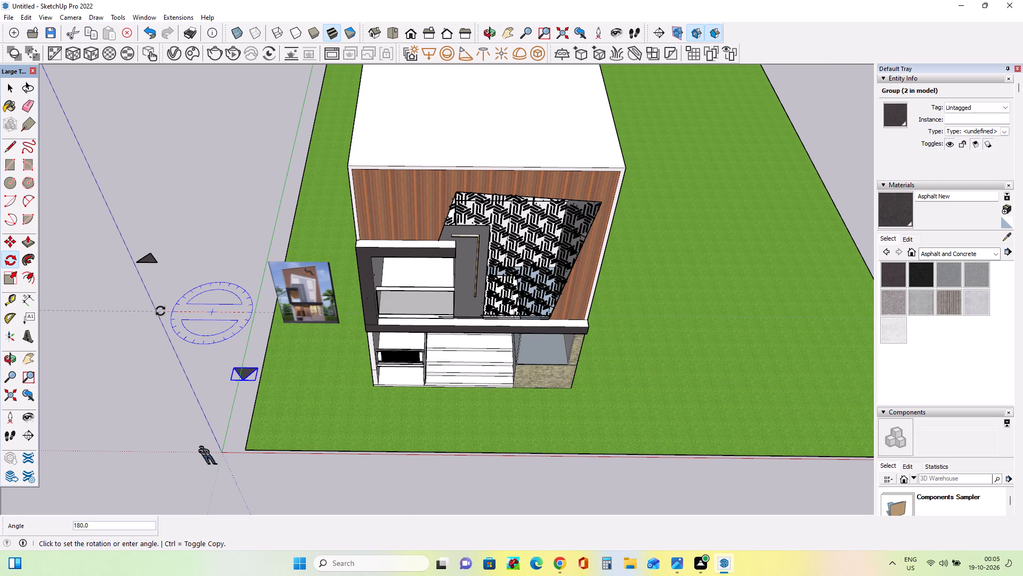
{"action": "left_click", "coordinate": [160, 311]}
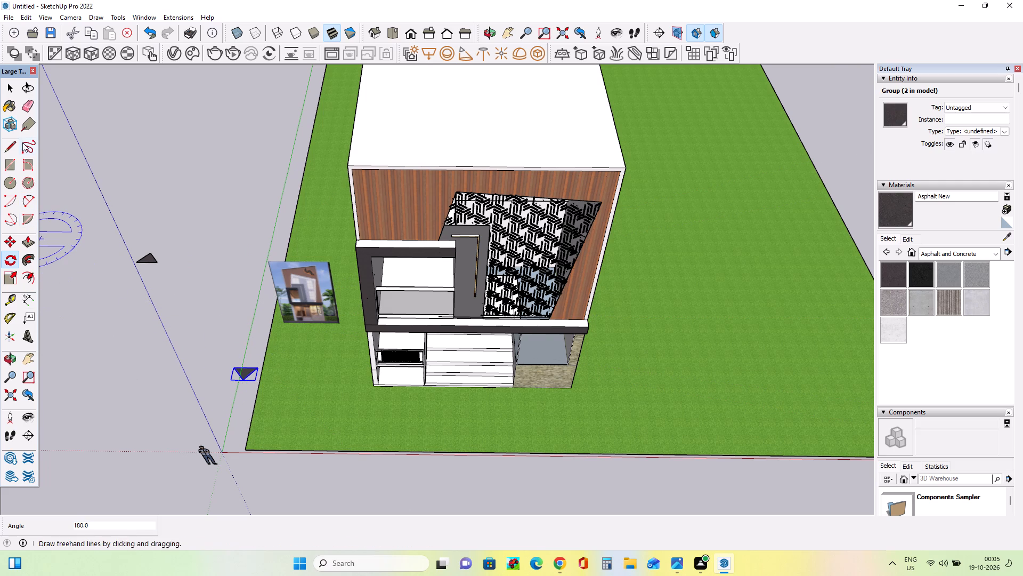
Move the rotated triangle about 34' 10" so it sits base to base just in front of the original triangle.
{"action": "left_click", "coordinate": [10, 242]}
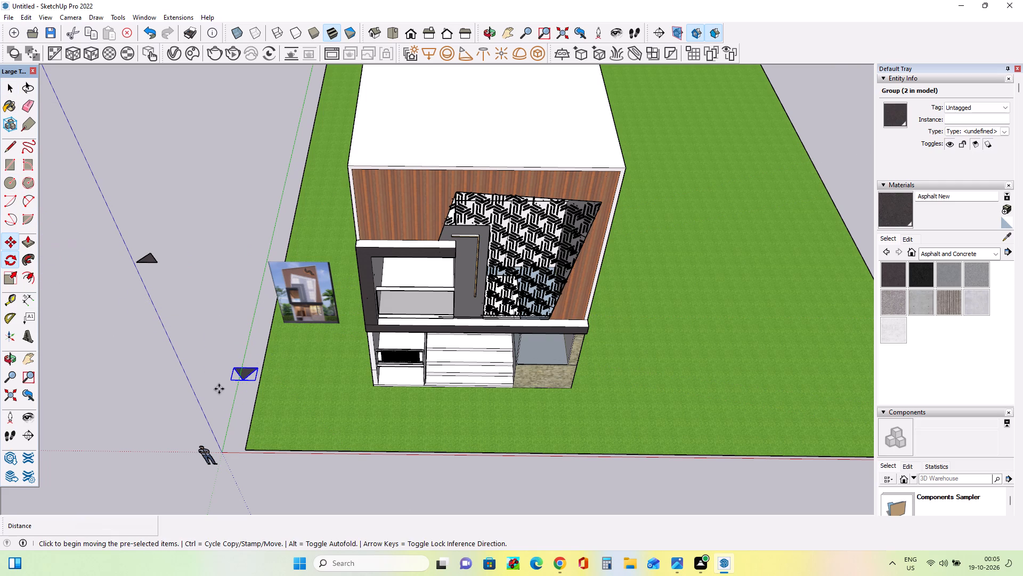
{"action": "left_click", "coordinate": [255, 369]}
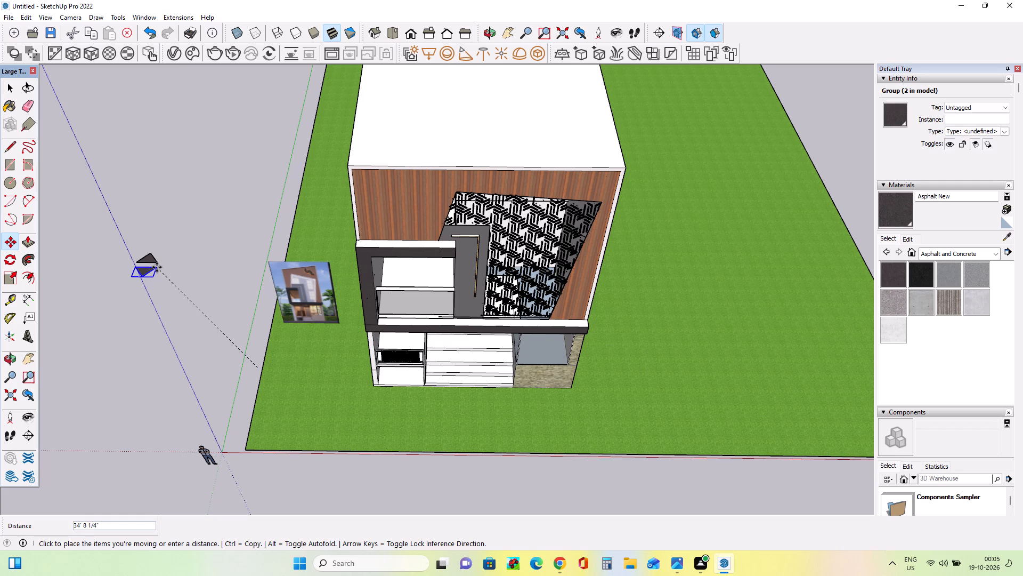
{"action": "left_click", "coordinate": [157, 267]}
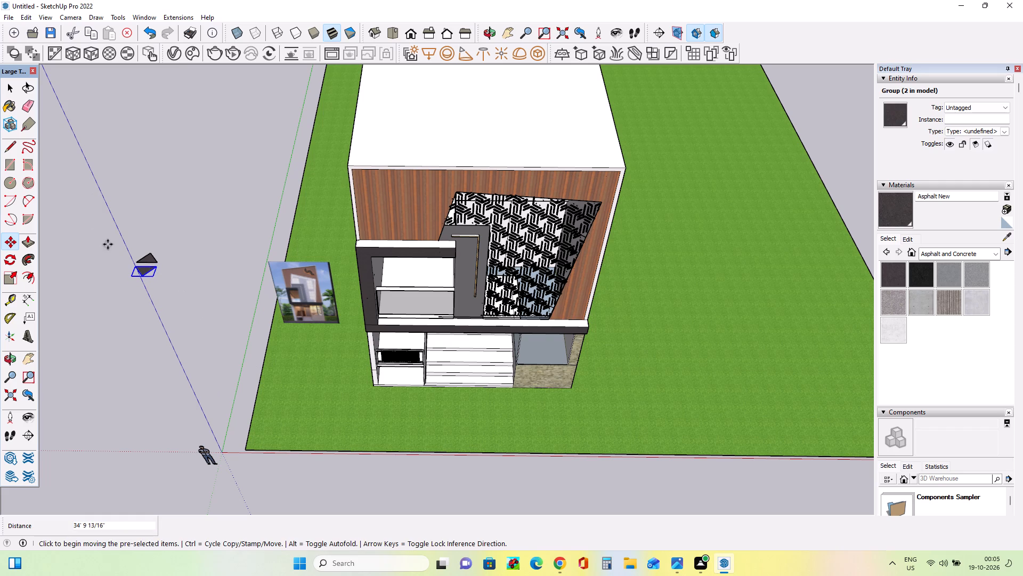
Copy the inverted triangle 5' 2" sideways toward the house.
{"action": "left_click", "coordinate": [158, 268]}
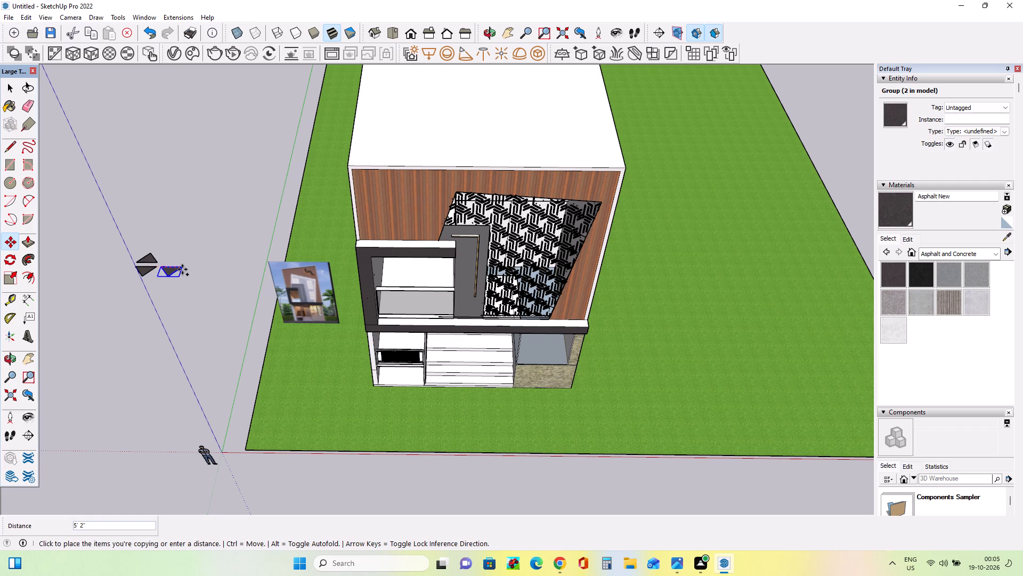
{"action": "left_click", "coordinate": [182, 269]}
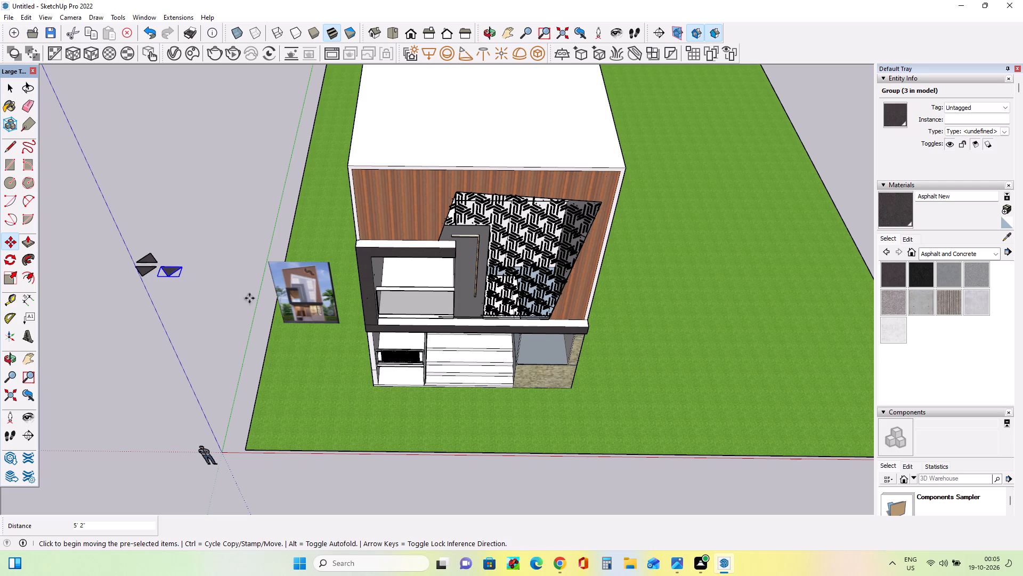
Examine the arrangement of the triangle motif at the top of the facade in the reference image.
{"action": "scroll", "coordinate": [319, 305], "scroll_direction": "up", "scroll_amount": 16}
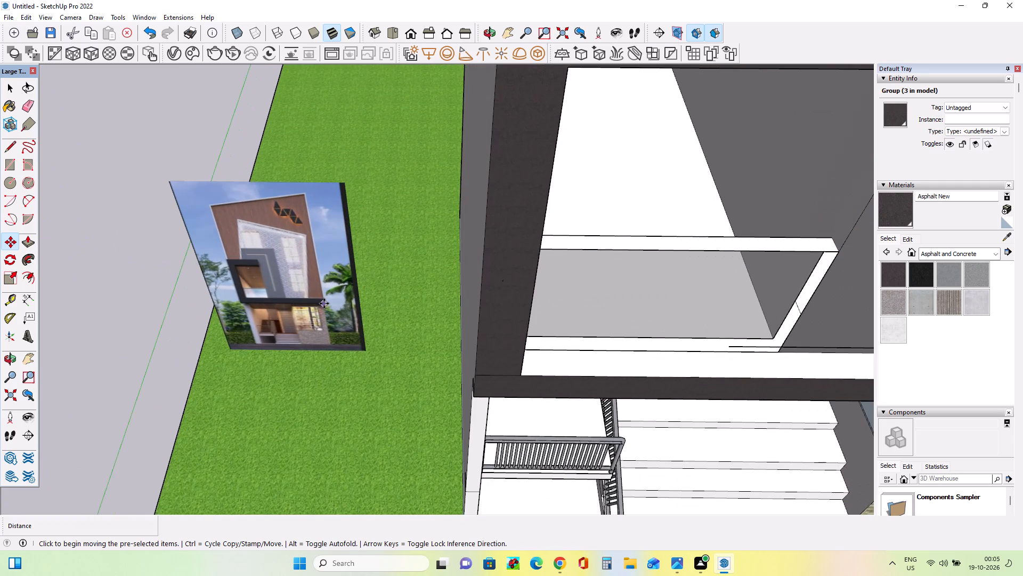
{"action": "scroll", "coordinate": [324, 303], "scroll_direction": "down", "scroll_amount": 5}
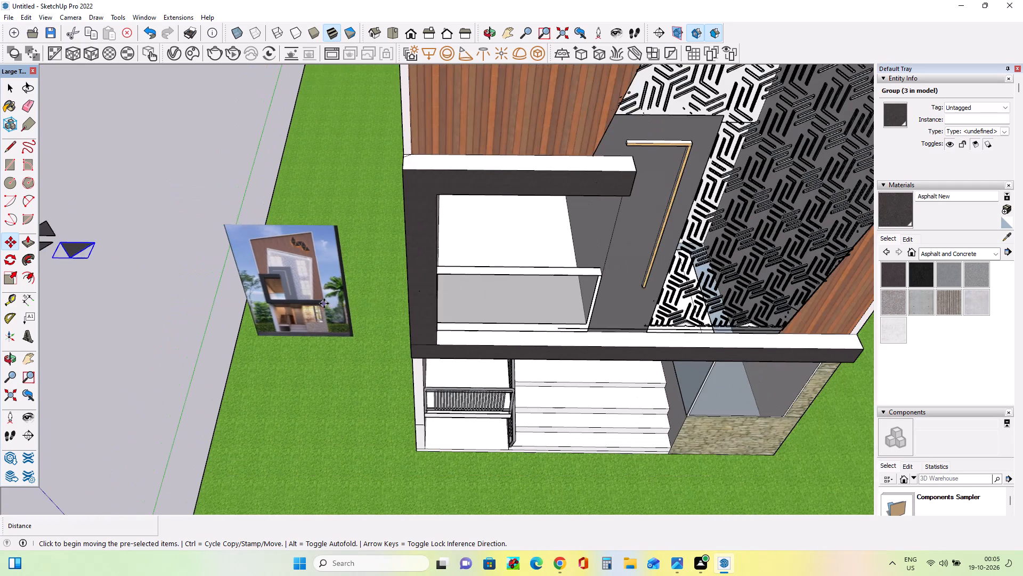
{"action": "scroll", "coordinate": [324, 303], "scroll_direction": "up", "scroll_amount": 5}
{"action": "scroll", "coordinate": [324, 303], "scroll_direction": "down", "scroll_amount": 2}
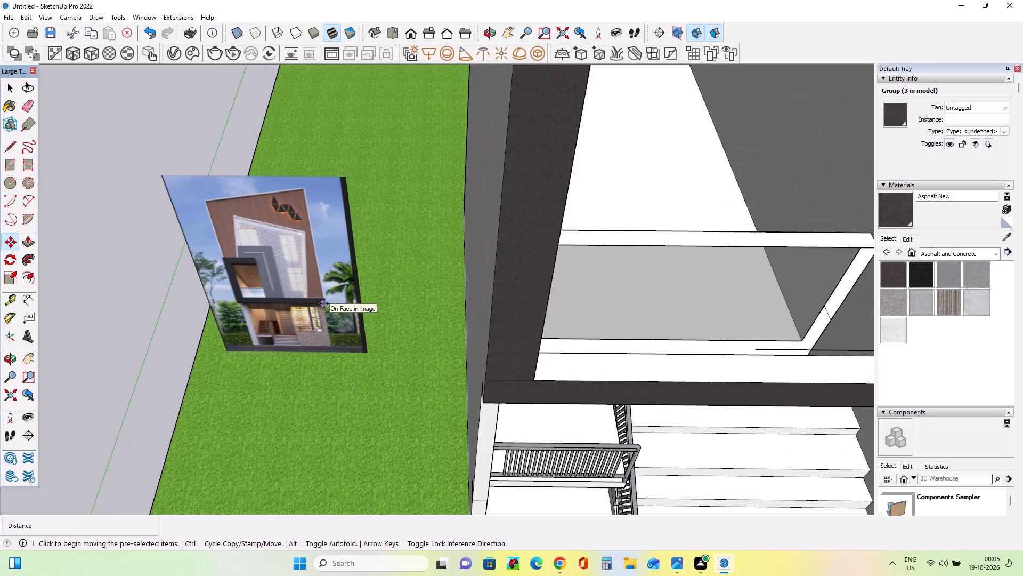
{"action": "scroll", "coordinate": [324, 303], "scroll_direction": "down", "scroll_amount": 7}
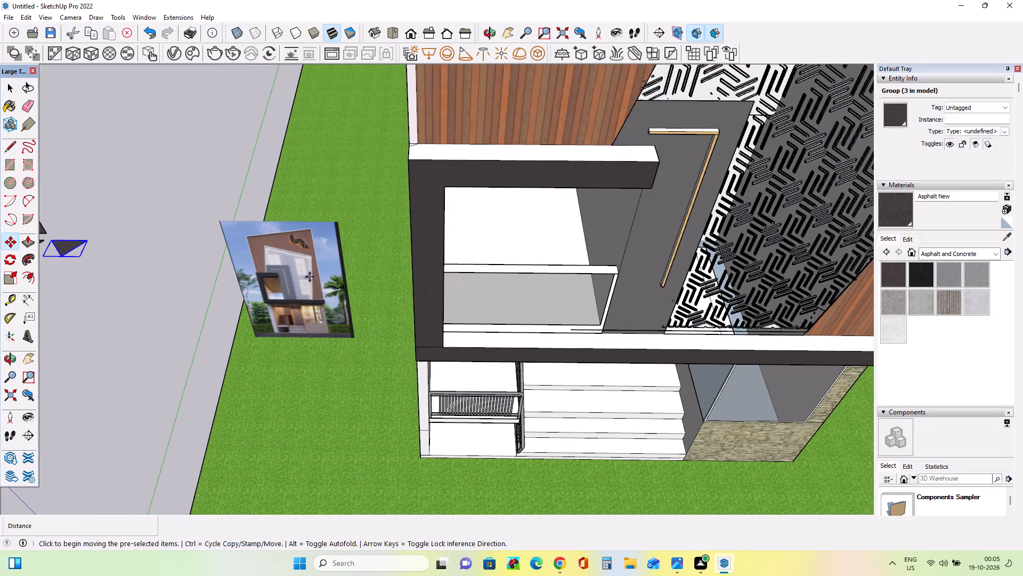
{"action": "scroll", "coordinate": [309, 274], "scroll_direction": "up", "scroll_amount": 15}
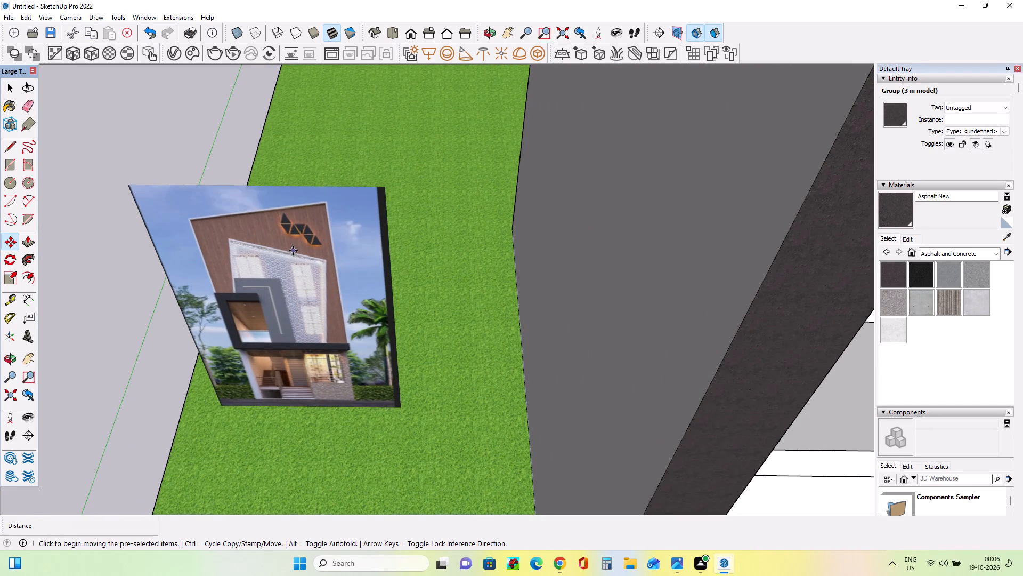
{"action": "scroll", "coordinate": [293, 251], "scroll_direction": "down", "scroll_amount": 15}
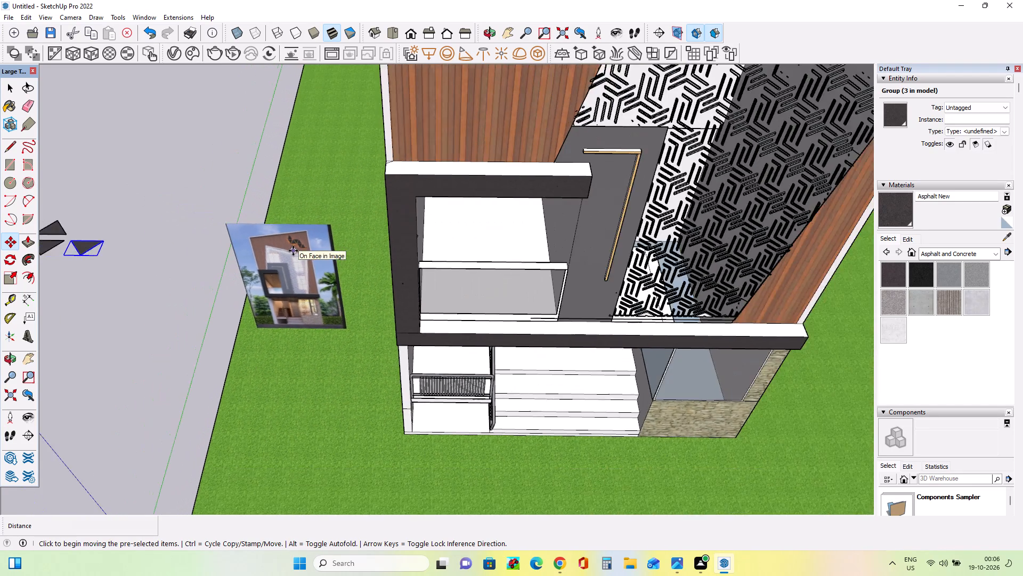
{"action": "scroll", "coordinate": [293, 251], "scroll_direction": "down", "scroll_amount": 3}
Move the newly copied inverted triangle about 5' 2" farther toward the house to leave a gap between the two inverted triangles.
{"action": "left_click", "coordinate": [139, 259]}
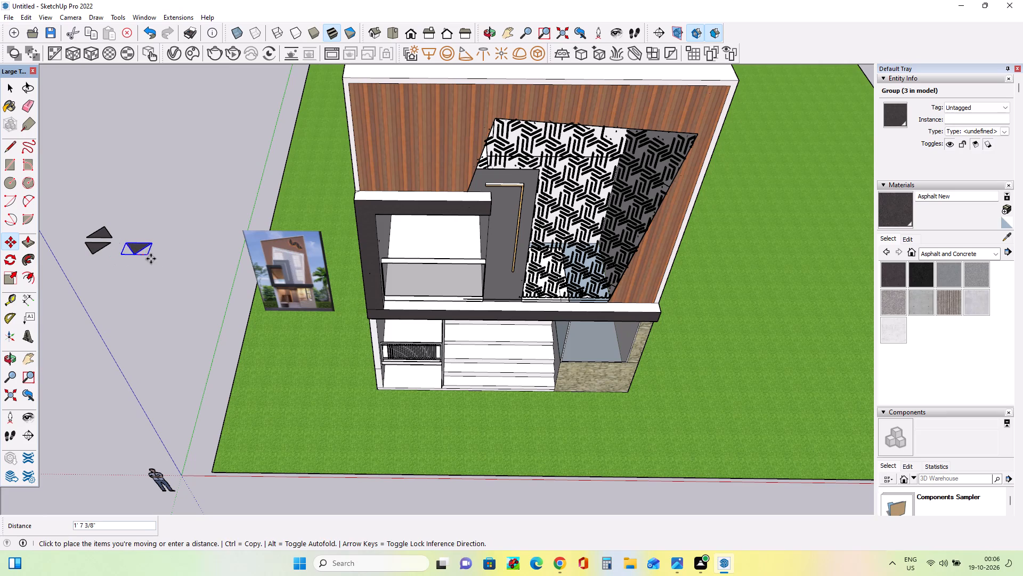
{"action": "left_click", "coordinate": [169, 260]}
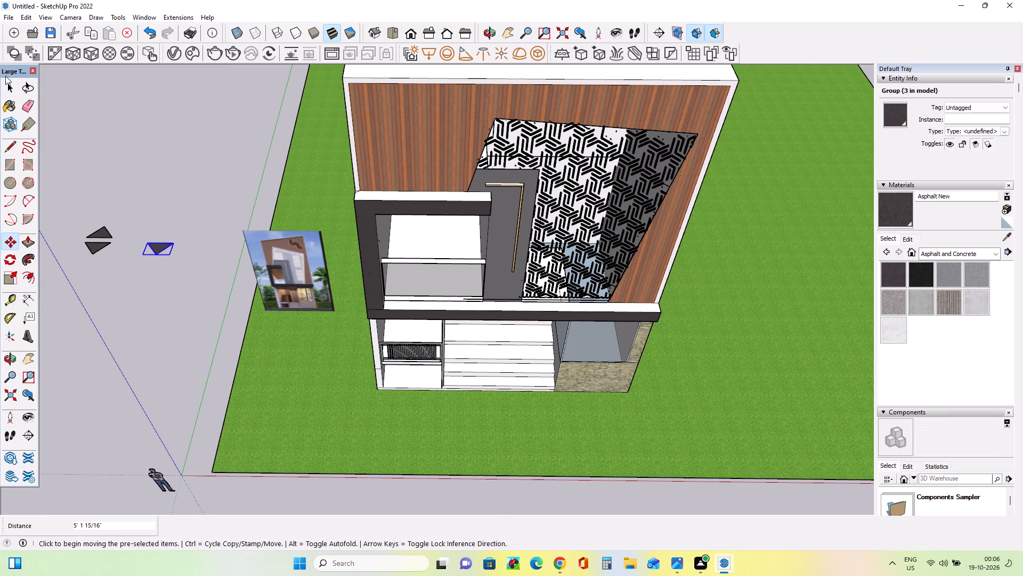
Copy the original upright triangle about 6' 2" diagonally into the gap between the two inverted triangles.
{"action": "left_click", "coordinate": [13, 83]}
{"action": "left_click", "coordinate": [104, 230]}
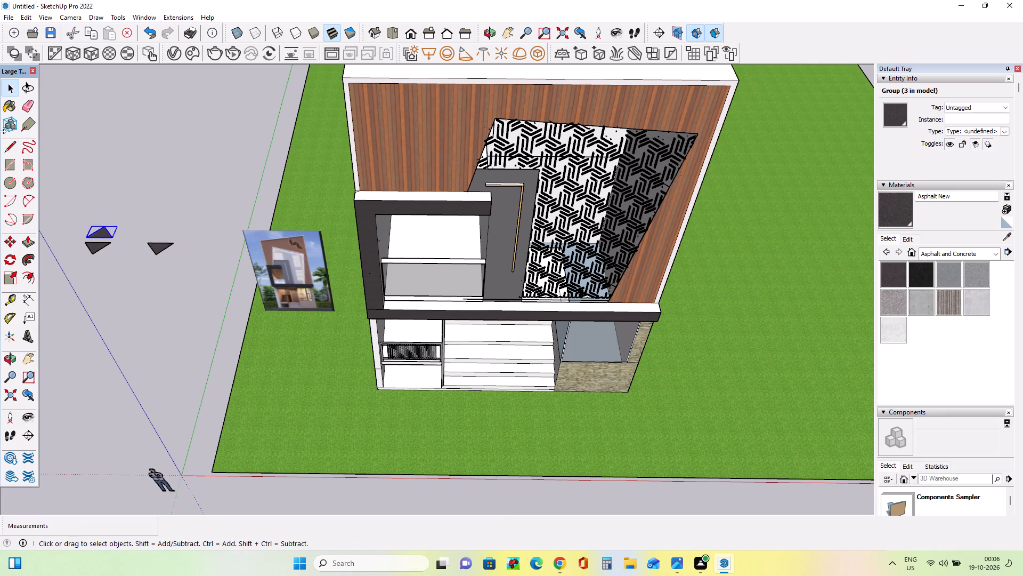
{"action": "left_click", "coordinate": [10, 243]}
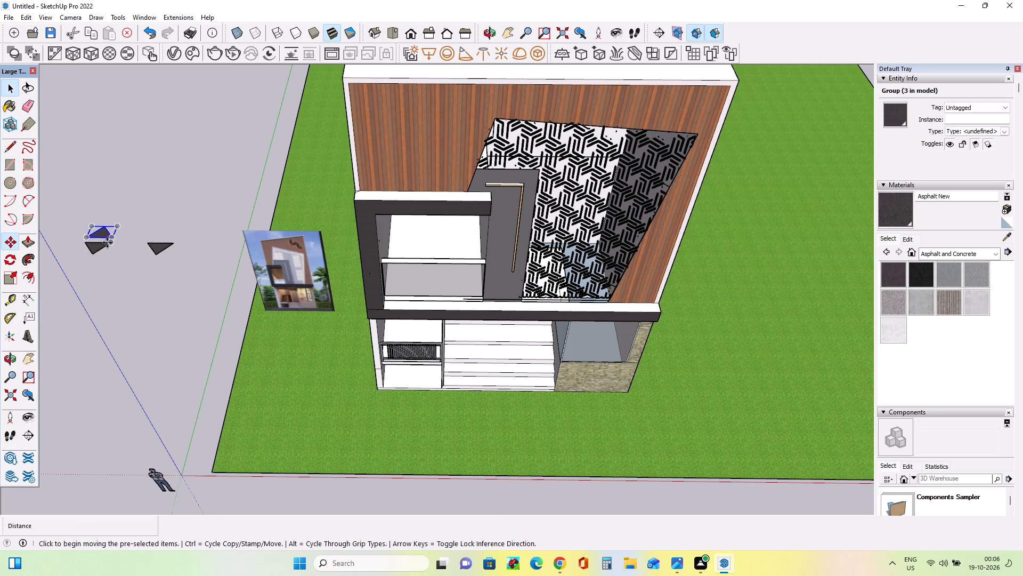
{"action": "left_click", "coordinate": [112, 242]}
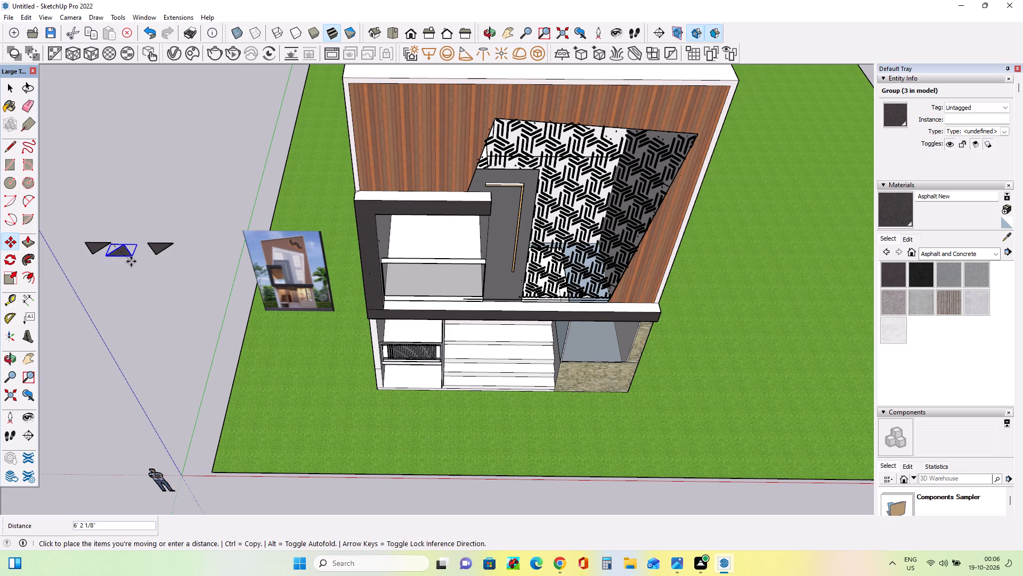
{"action": "left_click", "coordinate": [131, 261]}
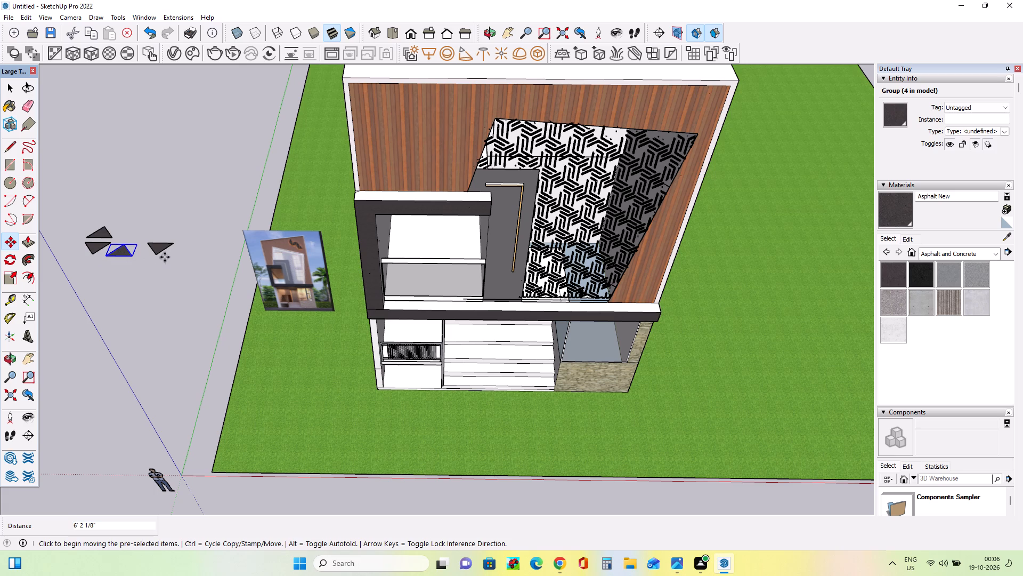
Examine the spacing and orientation of the motif's triangles in the reference image again.
{"action": "scroll", "coordinate": [299, 253], "scroll_direction": "up", "scroll_amount": 7}
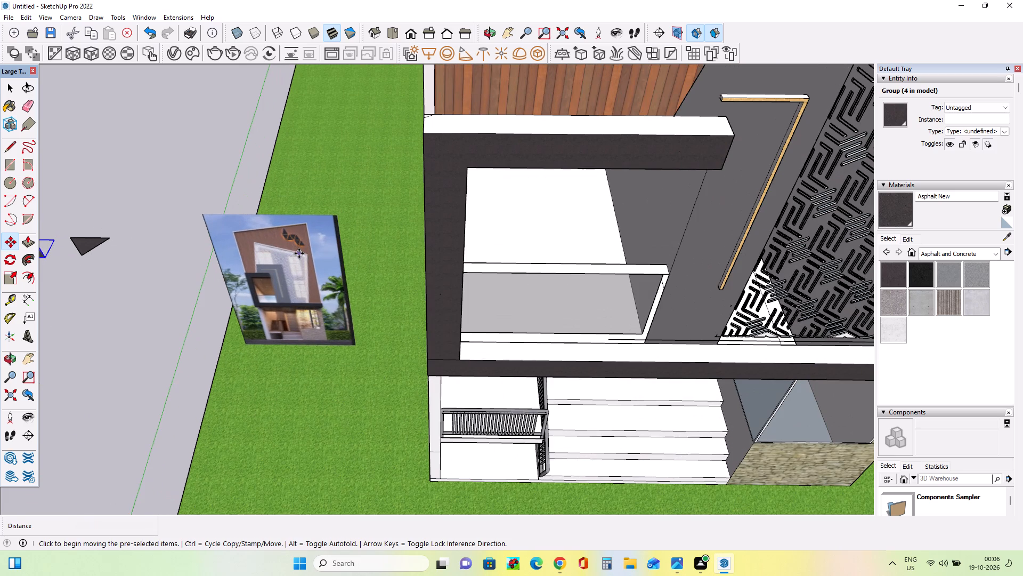
{"action": "scroll", "coordinate": [299, 253], "scroll_direction": "up", "scroll_amount": 7}
{"action": "scroll", "coordinate": [299, 253], "scroll_direction": "down", "scroll_amount": 4}
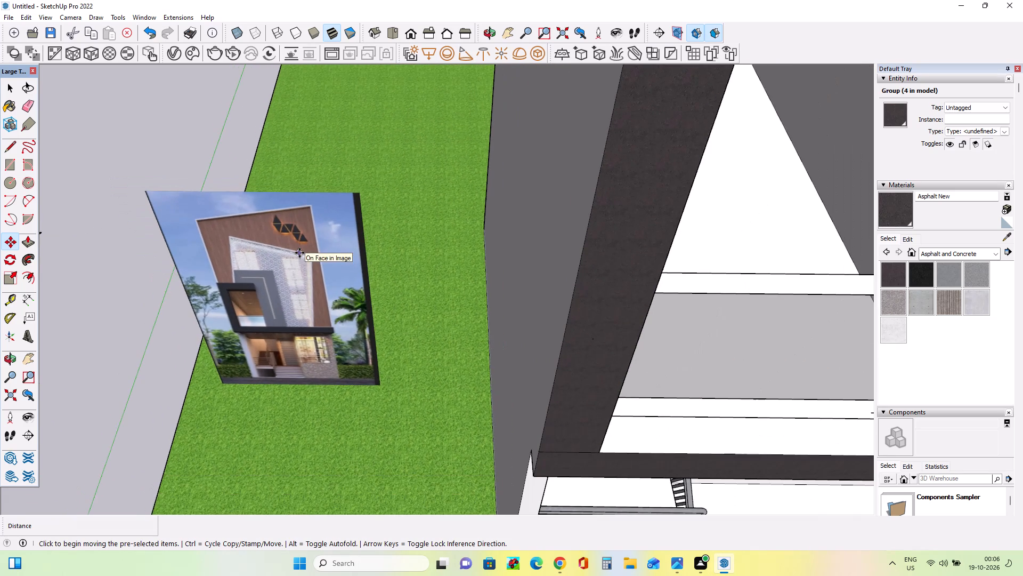
{"action": "scroll", "coordinate": [299, 253], "scroll_direction": "down", "scroll_amount": 13}
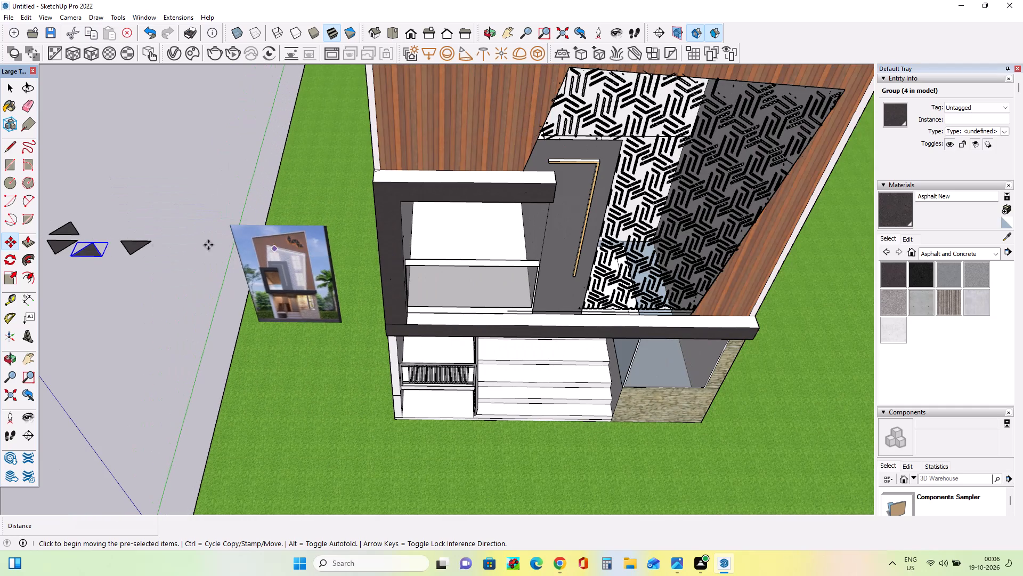
Move the inverted triangle nearest the house about 3' 4 1/2" back against the upright copy, leaving a narrow gap.
{"action": "left_click", "coordinate": [9, 90]}
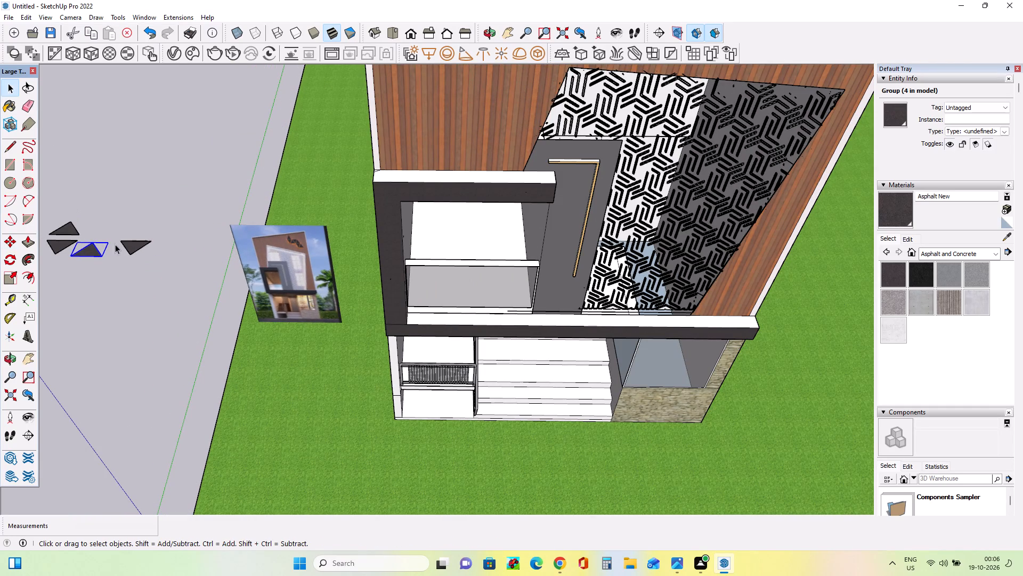
{"action": "left_click", "coordinate": [128, 253]}
{"action": "left_click", "coordinate": [7, 242]}
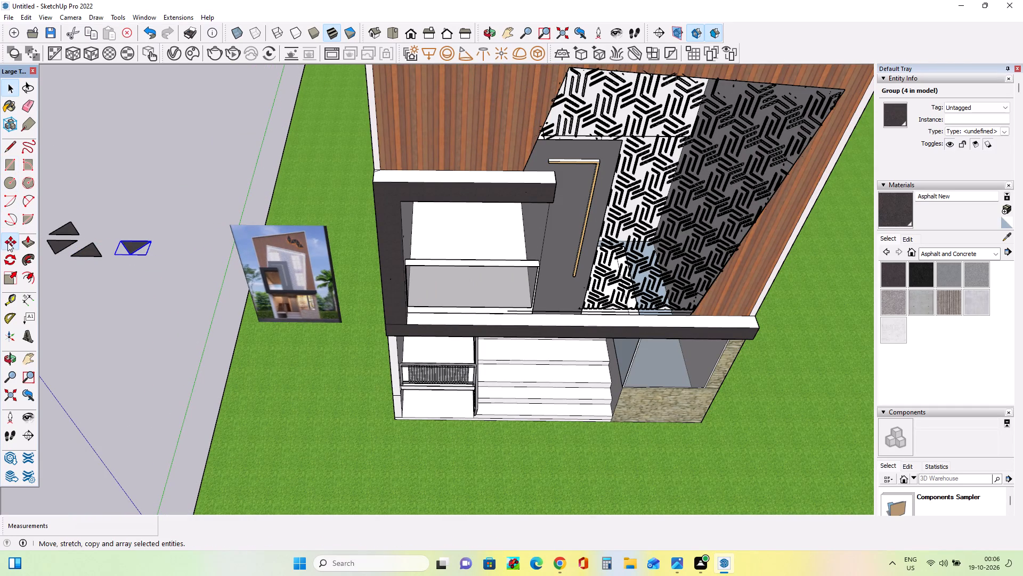
{"action": "left_click", "coordinate": [151, 243]}
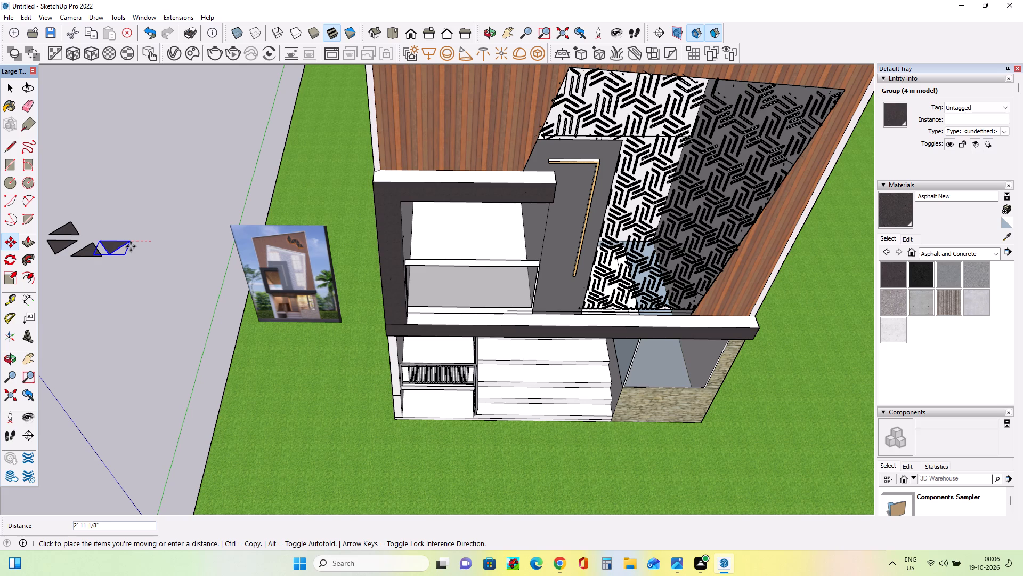
{"action": "left_click", "coordinate": [127, 246]}
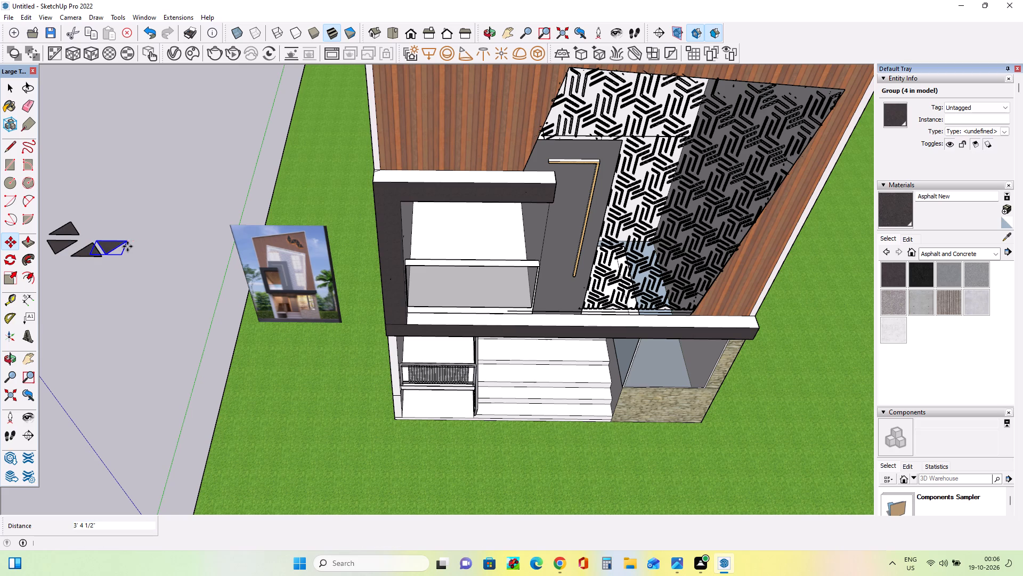
Move the original upright triangle about 9 1/2" toward the inverted one, aligning their bases with a narrow gap.
{"action": "scroll", "coordinate": [68, 258], "scroll_direction": "up", "scroll_amount": 5}
{"action": "scroll", "coordinate": [98, 271], "scroll_direction": "down", "scroll_amount": 3}
{"action": "scroll", "coordinate": [246, 293], "scroll_direction": "down", "scroll_amount": 3}
{"action": "scroll", "coordinate": [272, 293], "scroll_direction": "up", "scroll_amount": 1}
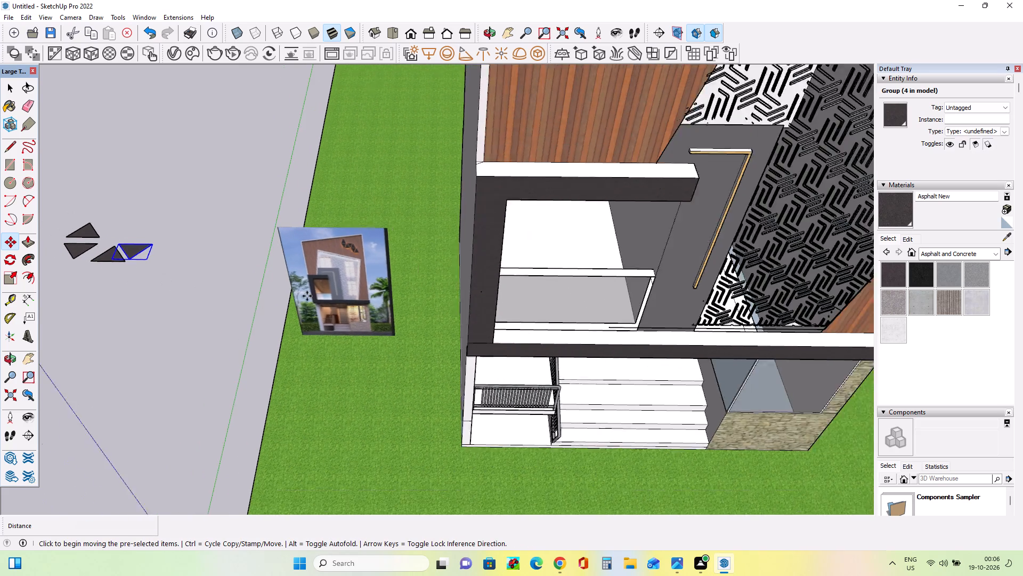
{"action": "scroll", "coordinate": [340, 296], "scroll_direction": "down", "scroll_amount": 5}
{"action": "scroll", "coordinate": [160, 278], "scroll_direction": "up", "scroll_amount": 13}
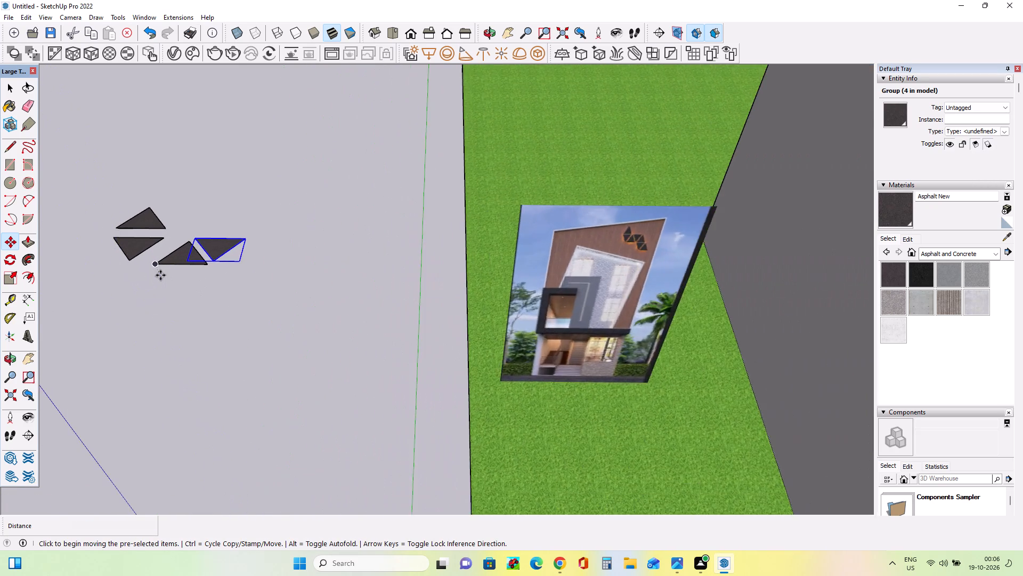
{"action": "scroll", "coordinate": [160, 275], "scroll_direction": "up", "scroll_amount": 2}
{"action": "left_click", "coordinate": [12, 89]}
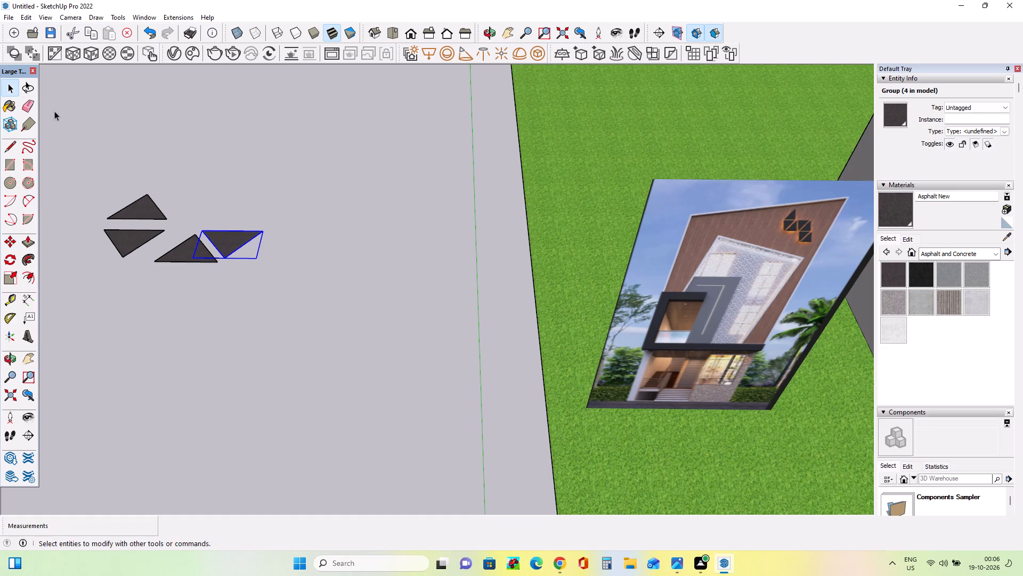
{"action": "left_click", "coordinate": [151, 214]}
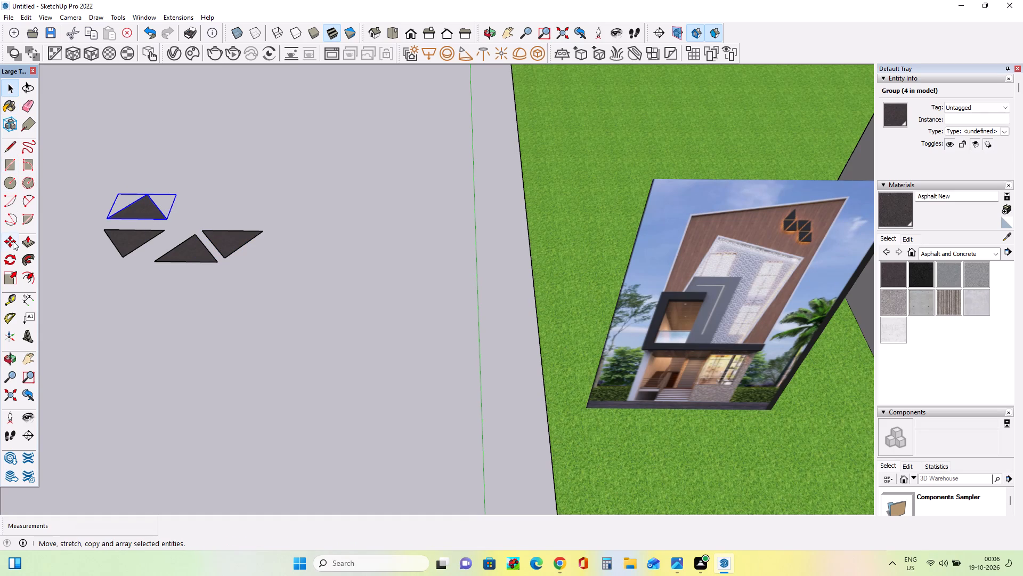
{"action": "left_click", "coordinate": [10, 247]}
{"action": "left_click", "coordinate": [167, 222]}
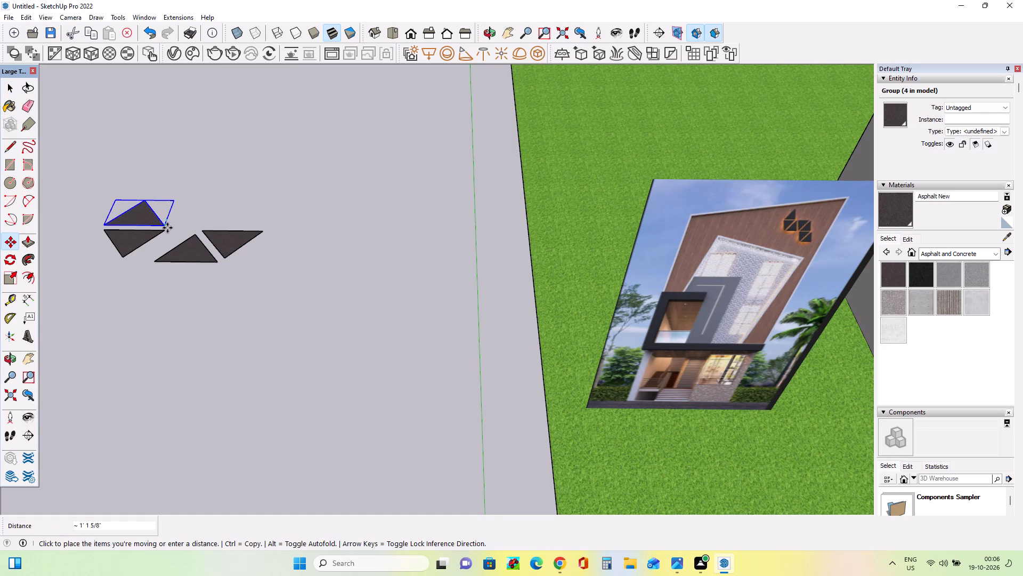
{"action": "scroll", "coordinate": [168, 225], "scroll_direction": "up", "scroll_amount": 6}
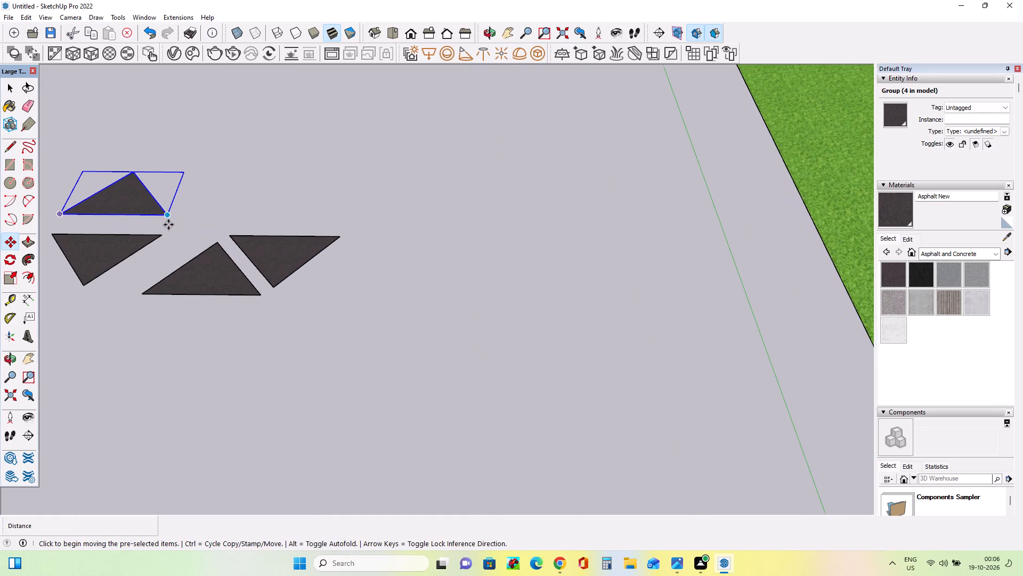
{"action": "left_click_drag", "start_coordinate": [169, 220], "coordinate": [169, 231]}
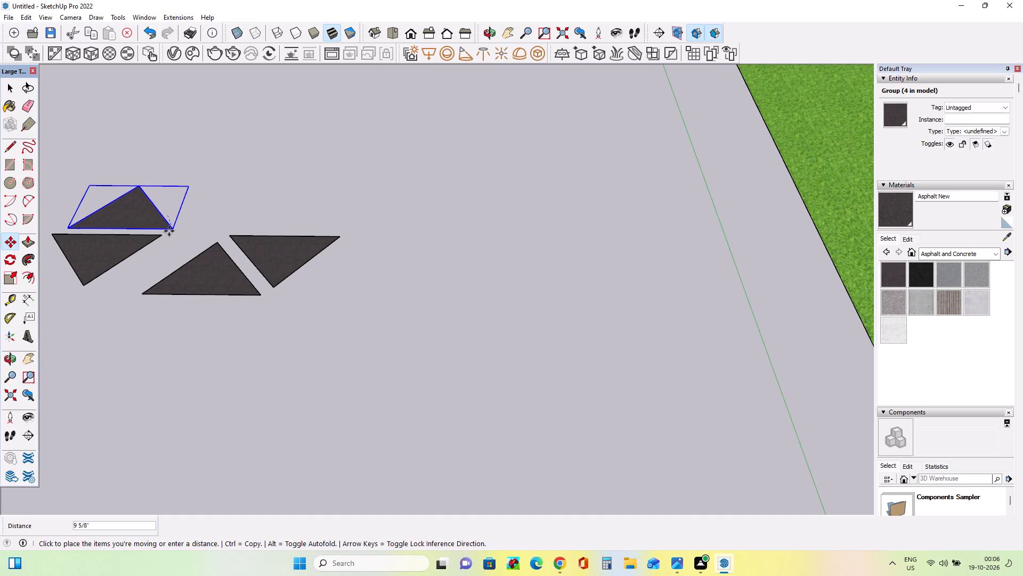
{"action": "left_click_drag", "start_coordinate": [169, 231], "coordinate": [162, 229]}
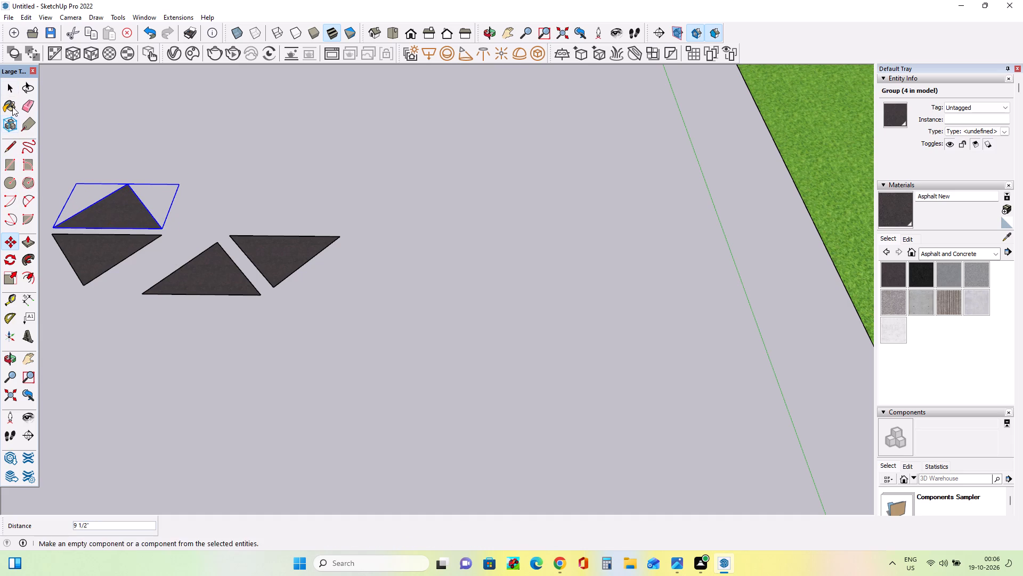
Move the upright and inverted triangles nearest the house together about 2' toward the other pair, leaving a narrow gap.
{"action": "left_click", "coordinate": [11, 92]}
{"action": "left_click_drag", "start_coordinate": [378, 229], "coordinate": [193, 283]}
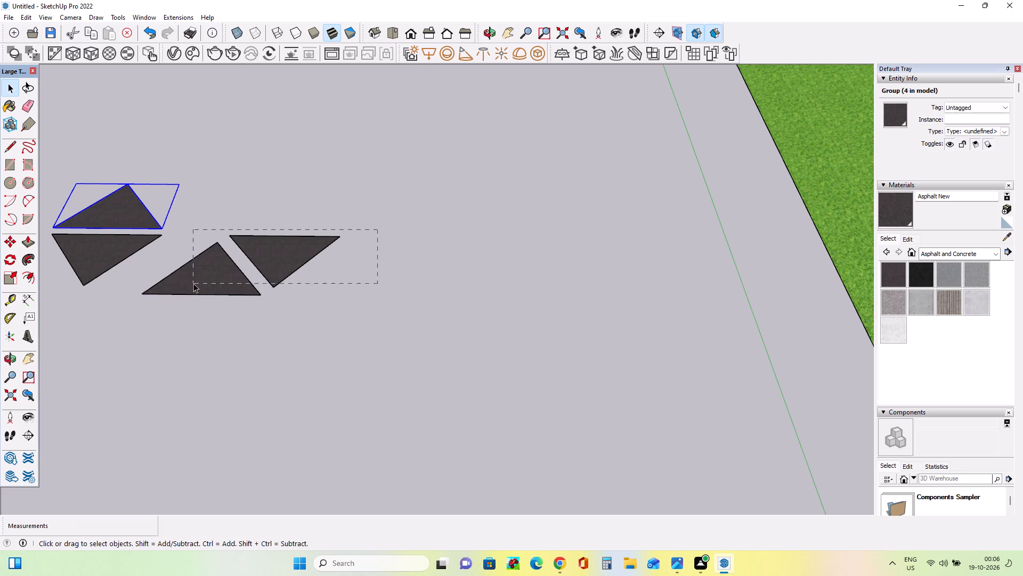
{"action": "left_click_drag", "start_coordinate": [193, 283], "coordinate": [192, 290]}
{"action": "left_click", "coordinate": [10, 238]}
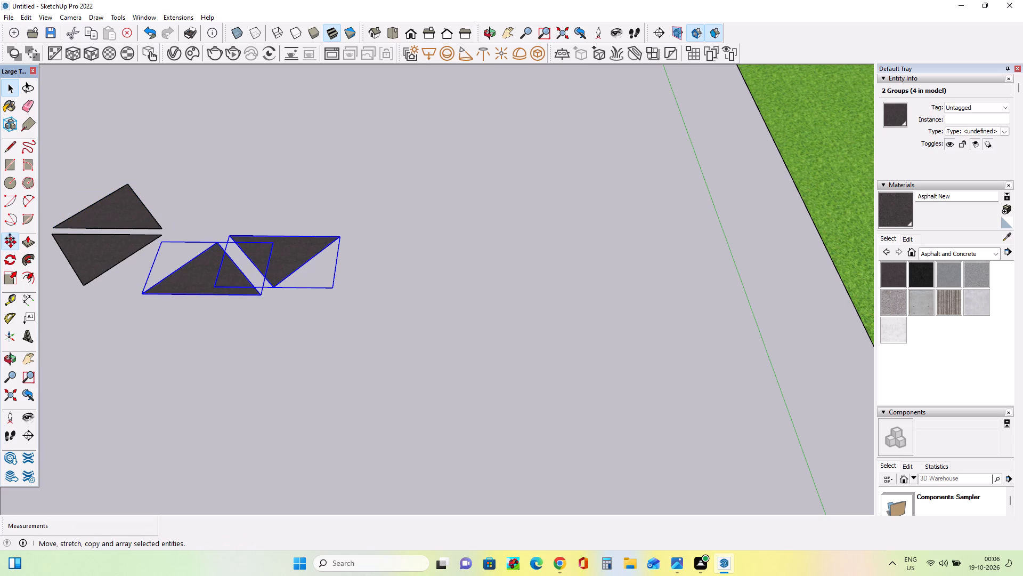
{"action": "left_click_drag", "start_coordinate": [145, 298], "coordinate": [102, 291]}
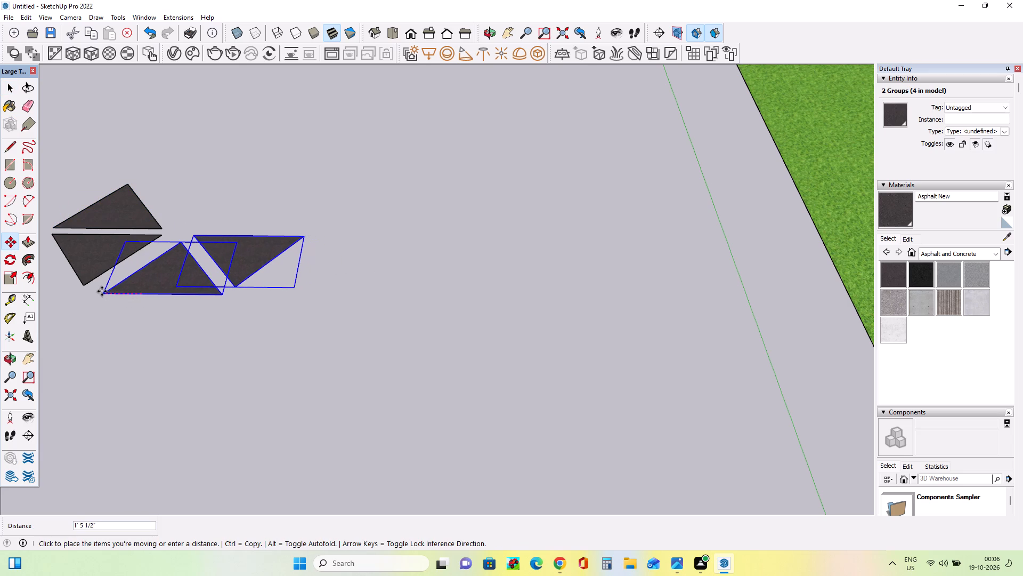
{"action": "left_click_drag", "start_coordinate": [102, 291], "coordinate": [91, 289]}
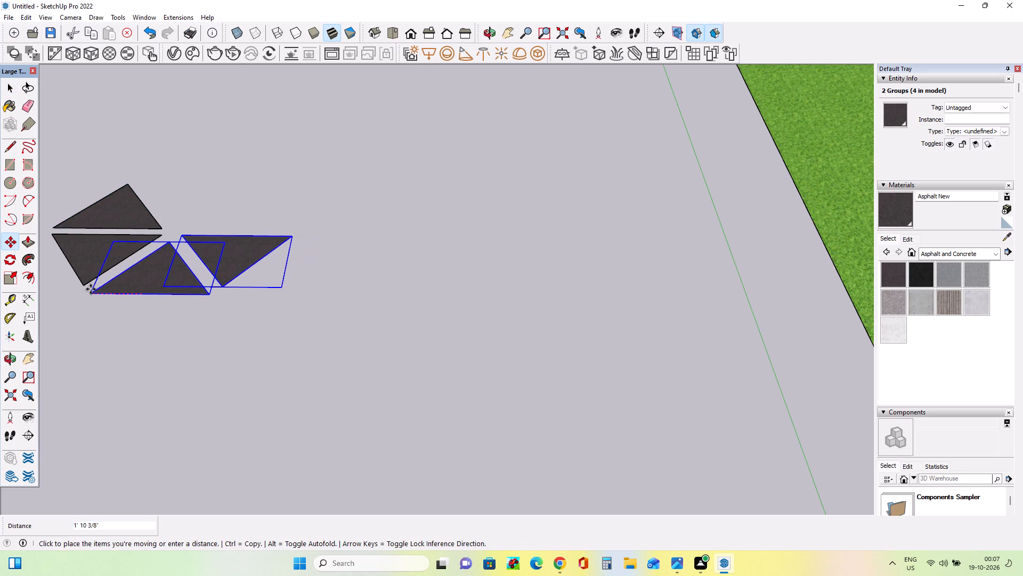
{"action": "left_click_drag", "start_coordinate": [91, 289], "coordinate": [92, 290]}
{"action": "left_click", "coordinate": [213, 187]}
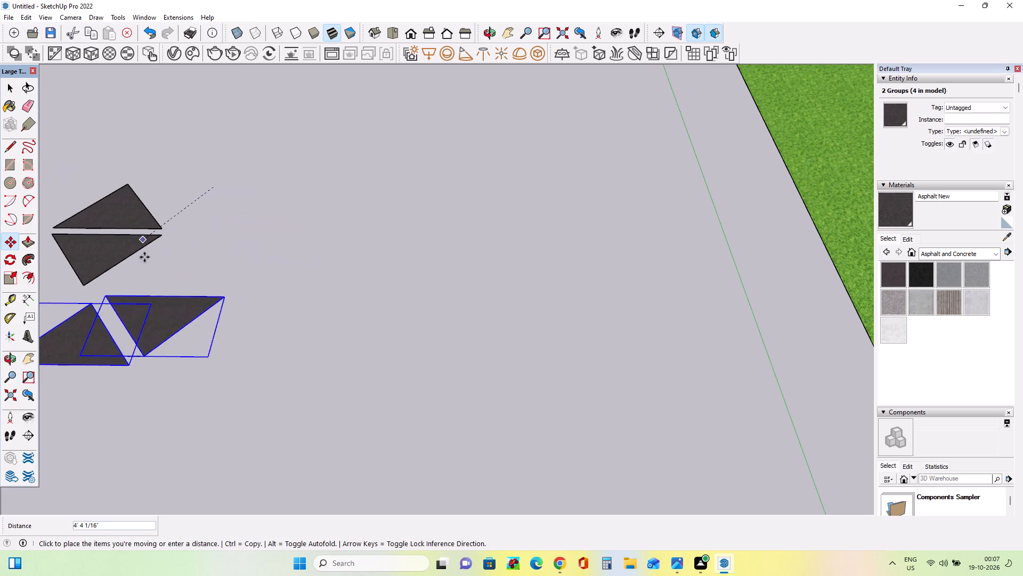
{"action": "left_click", "coordinate": [209, 187]}
{"action": "left_click", "coordinate": [19, 89]}
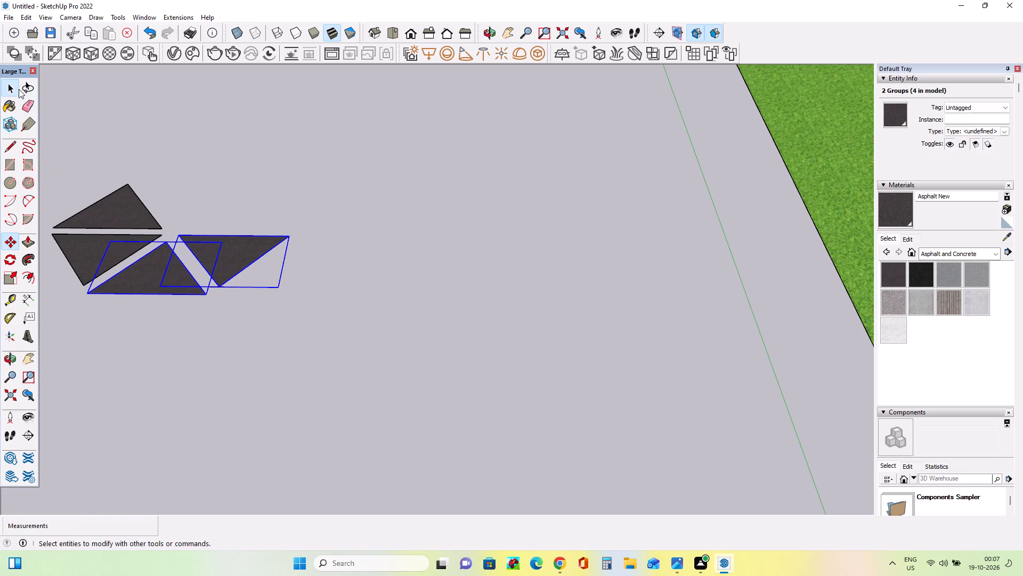
{"action": "left_click", "coordinate": [120, 99]}
Move the inverted triangle nearest the house about 6" diagonally against the adjacent upright triangle, narrowing the gap between their slanted edges.
{"action": "left_click", "coordinate": [225, 245]}
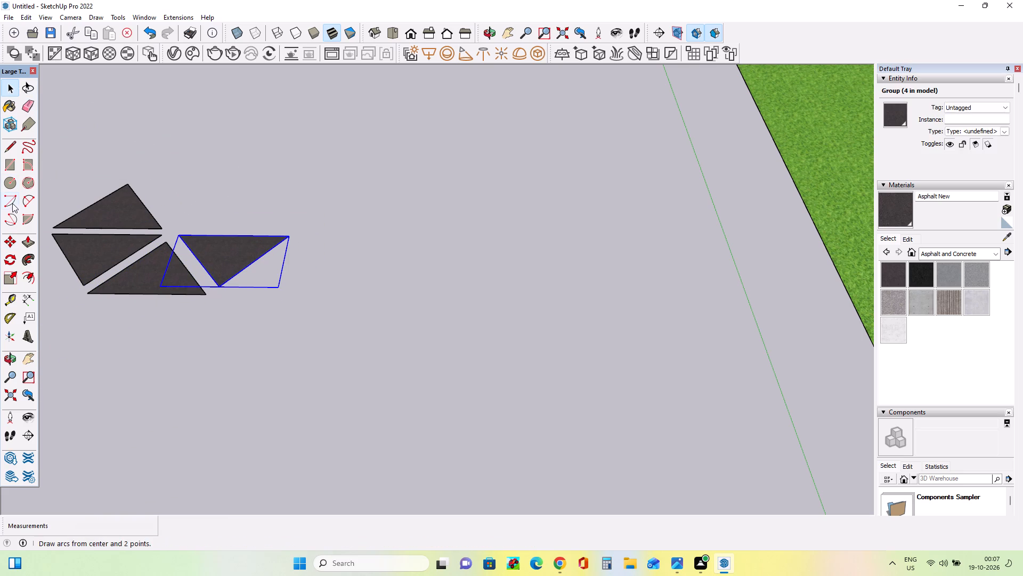
{"action": "left_click", "coordinate": [6, 238]}
{"action": "left_click_drag", "start_coordinate": [234, 273], "coordinate": [234, 281]}
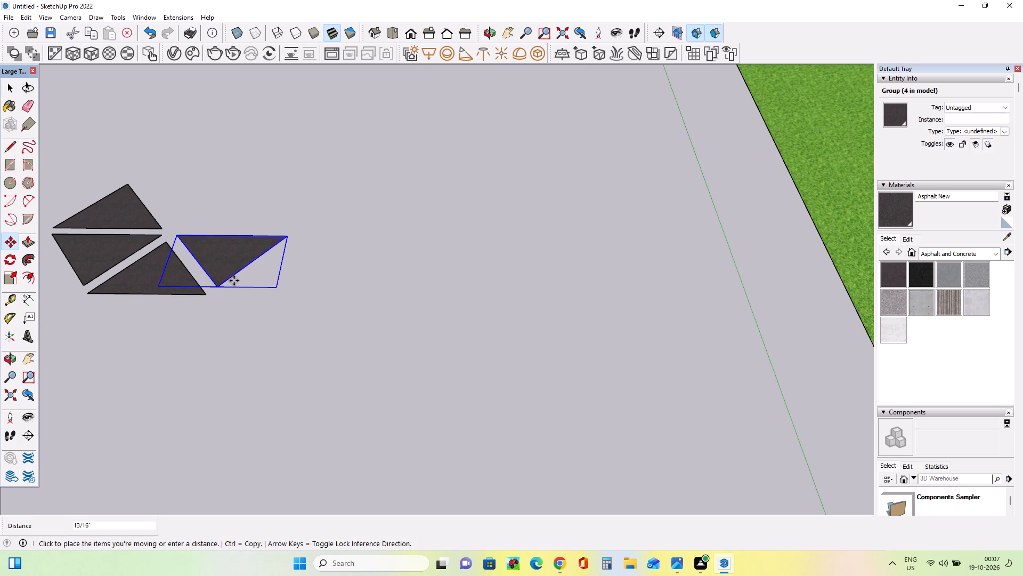
{"action": "left_click_drag", "start_coordinate": [234, 281], "coordinate": [233, 285]}
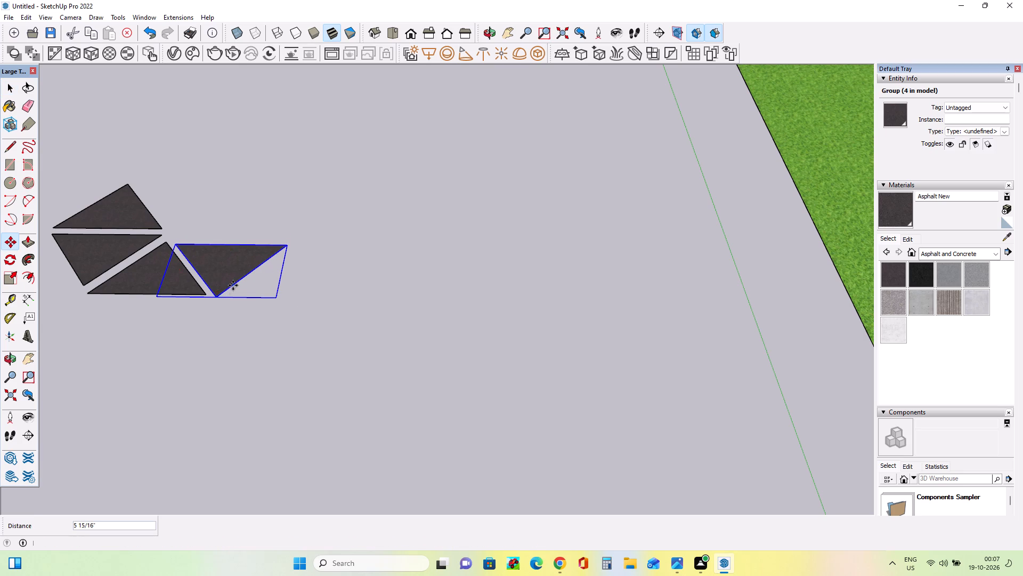
{"action": "scroll", "coordinate": [239, 338], "scroll_direction": "down", "scroll_amount": 6}
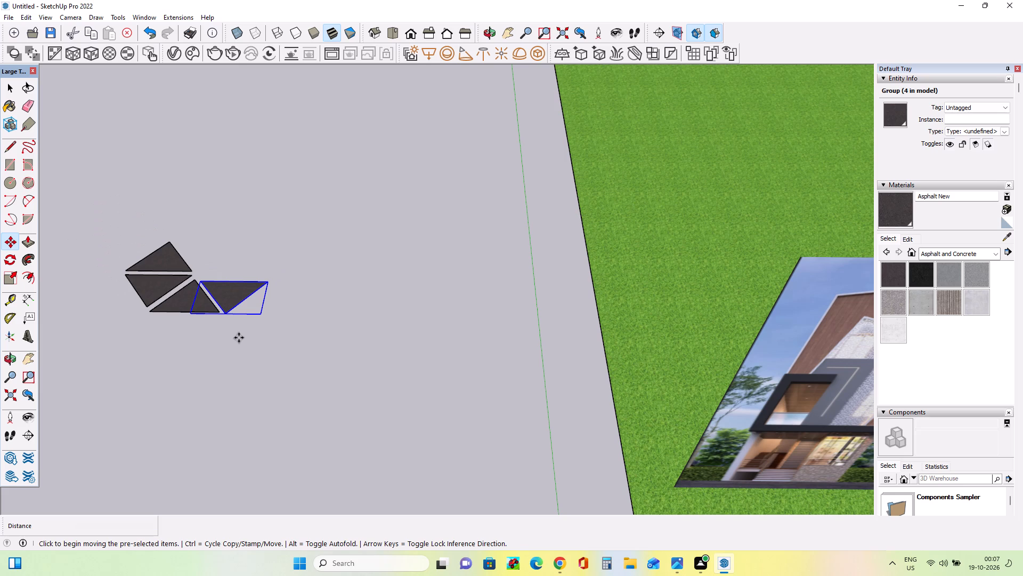
{"action": "left_click", "coordinate": [4, 85]}
{"action": "left_click", "coordinate": [112, 159]}
Examine the facade's triangular motif in the reference image and compare it with the four-triangle arrangement.
{"action": "scroll", "coordinate": [193, 244], "scroll_direction": "down", "scroll_amount": 4}
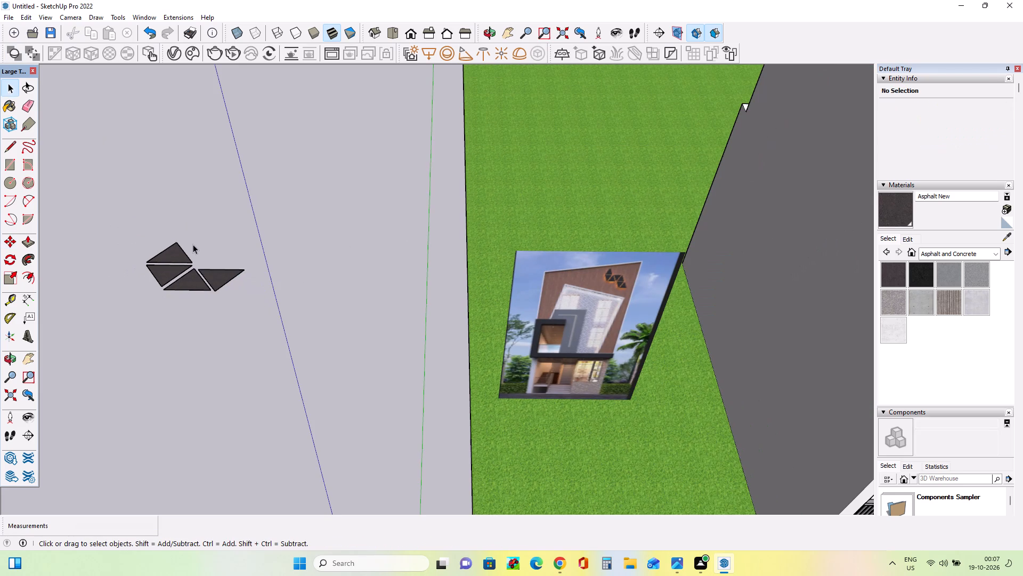
{"action": "scroll", "coordinate": [150, 281], "scroll_direction": "down", "scroll_amount": 3}
{"action": "scroll", "coordinate": [524, 268], "scroll_direction": "up", "scroll_amount": 3}
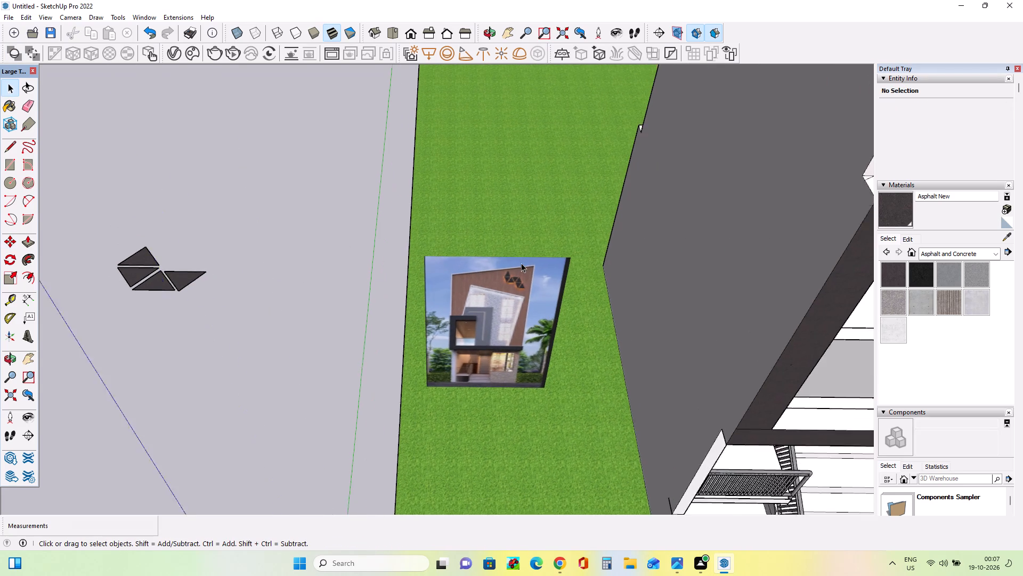
{"action": "scroll", "coordinate": [515, 263], "scroll_direction": "up", "scroll_amount": 12}
{"action": "scroll", "coordinate": [532, 299], "scroll_direction": "down", "scroll_amount": 3}
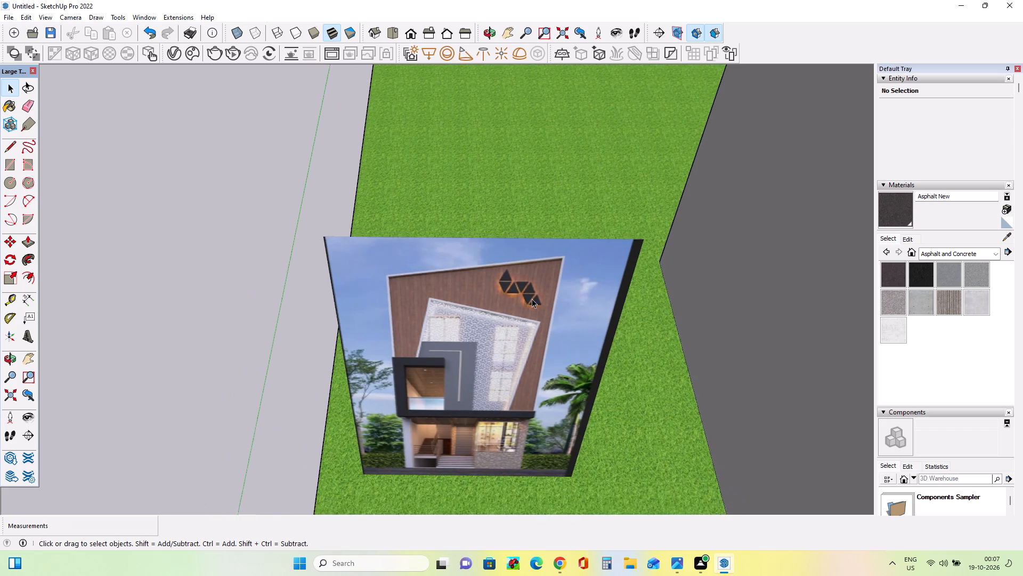
{"action": "scroll", "coordinate": [532, 299], "scroll_direction": "down", "scroll_amount": 15}
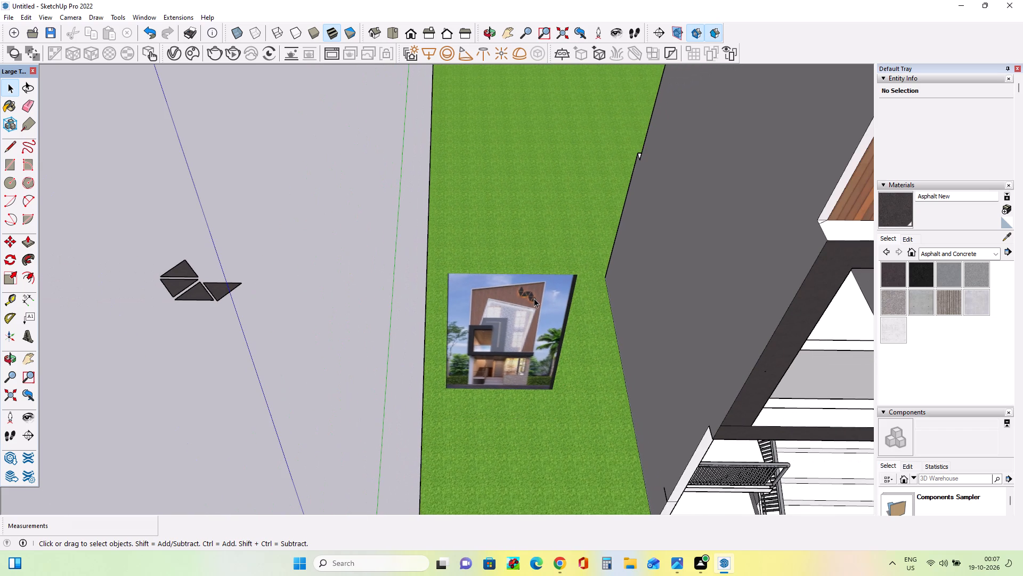
{"action": "scroll", "coordinate": [541, 299], "scroll_direction": "up", "scroll_amount": 18}
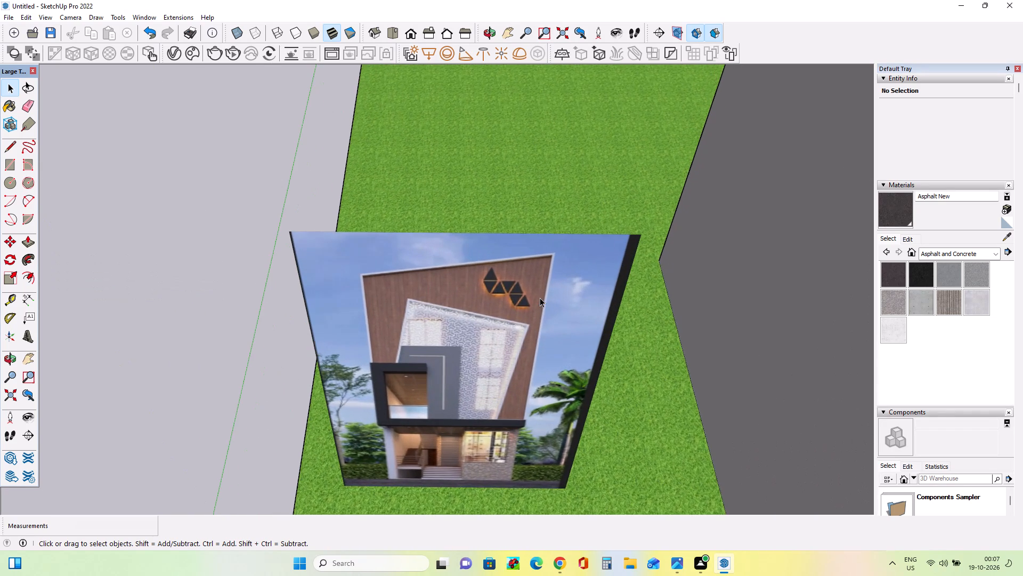
{"action": "scroll", "coordinate": [530, 293], "scroll_direction": "up", "scroll_amount": 1}
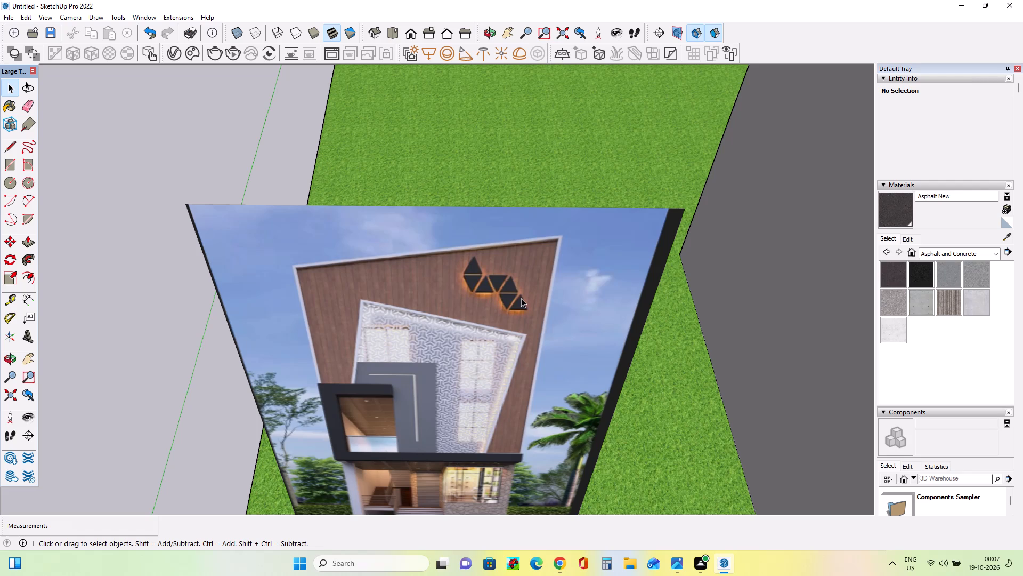
{"action": "scroll", "coordinate": [521, 298], "scroll_direction": "down", "scroll_amount": 2}
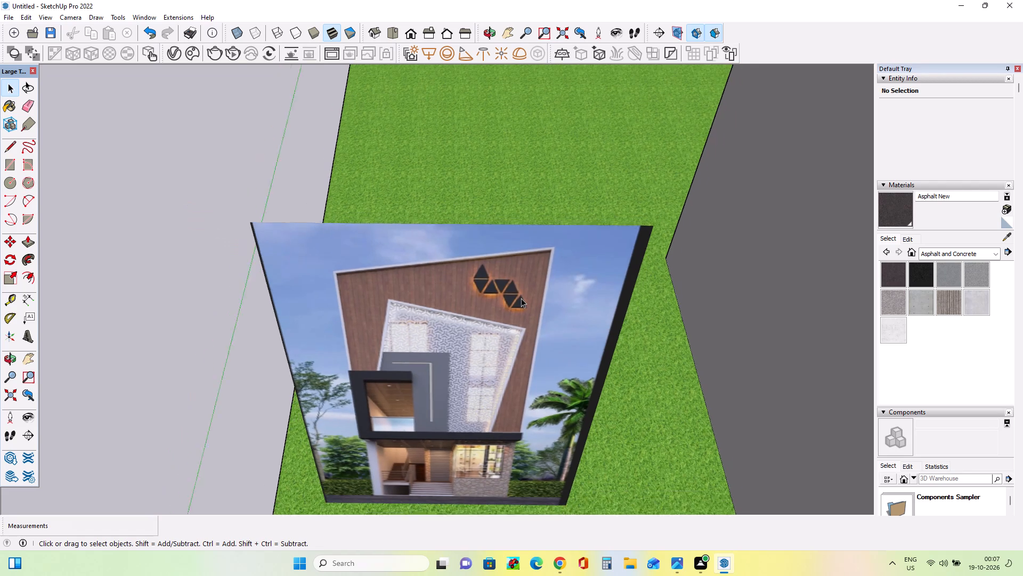
{"action": "scroll", "coordinate": [521, 298], "scroll_direction": "down", "scroll_amount": 15}
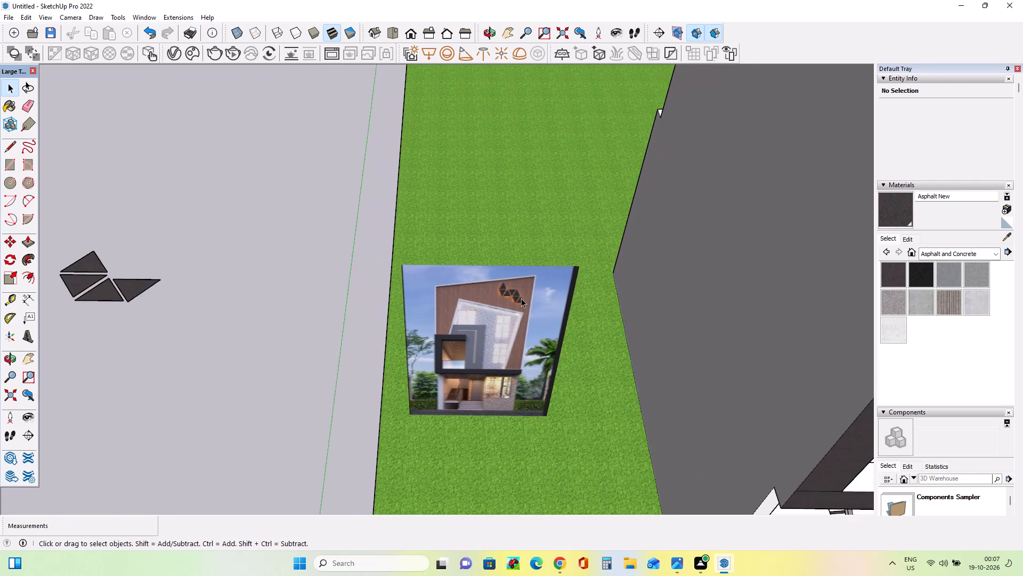
{"action": "scroll", "coordinate": [521, 298], "scroll_direction": "down", "scroll_amount": 5}
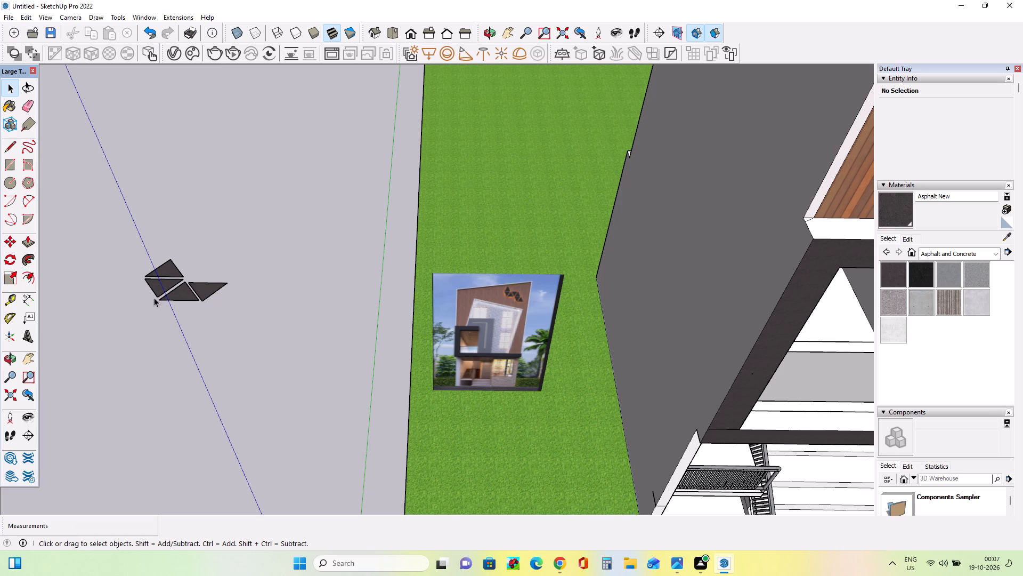
Copy the inverted triangle nearest the house about 4' 7" outward along the row toward the grass.
{"action": "left_click", "coordinate": [199, 292]}
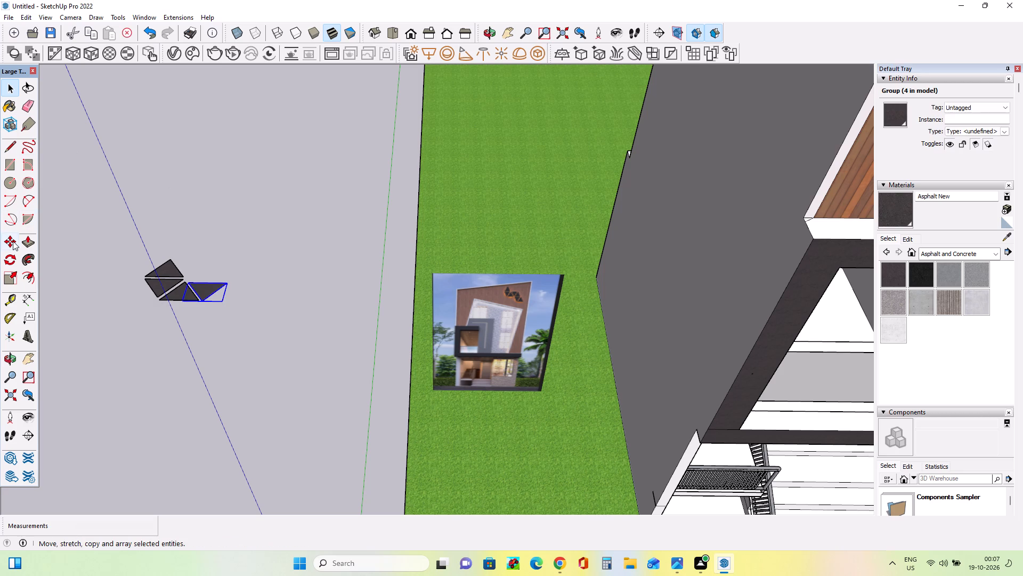
{"action": "left_click", "coordinate": [13, 241]}
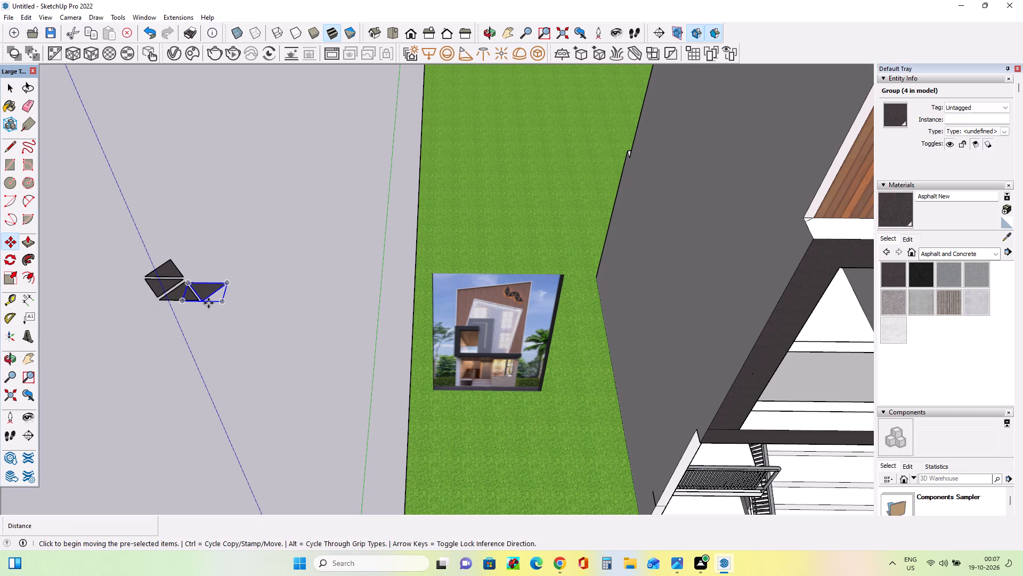
{"action": "left_click", "coordinate": [208, 303]}
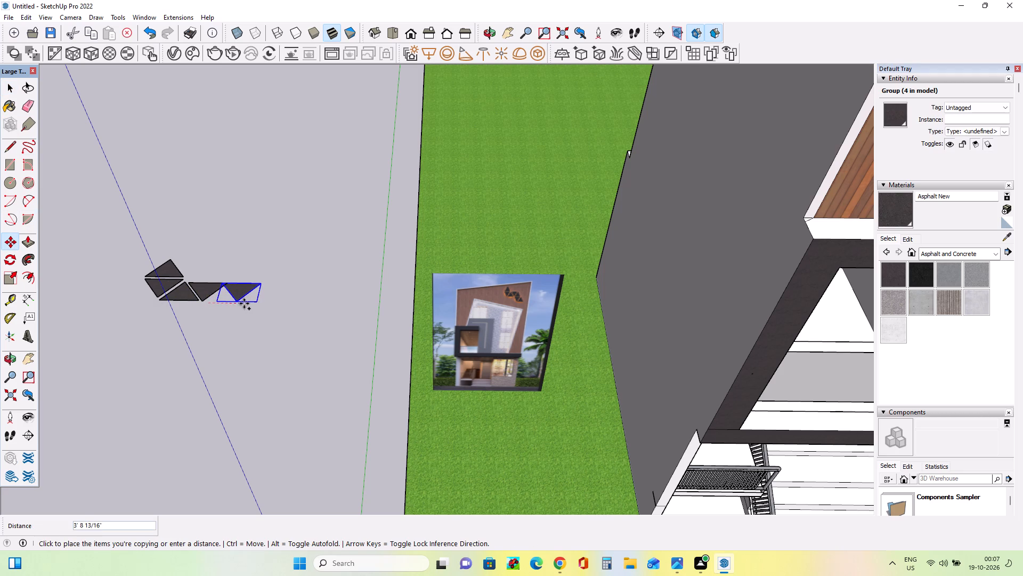
{"action": "left_click", "coordinate": [251, 303]}
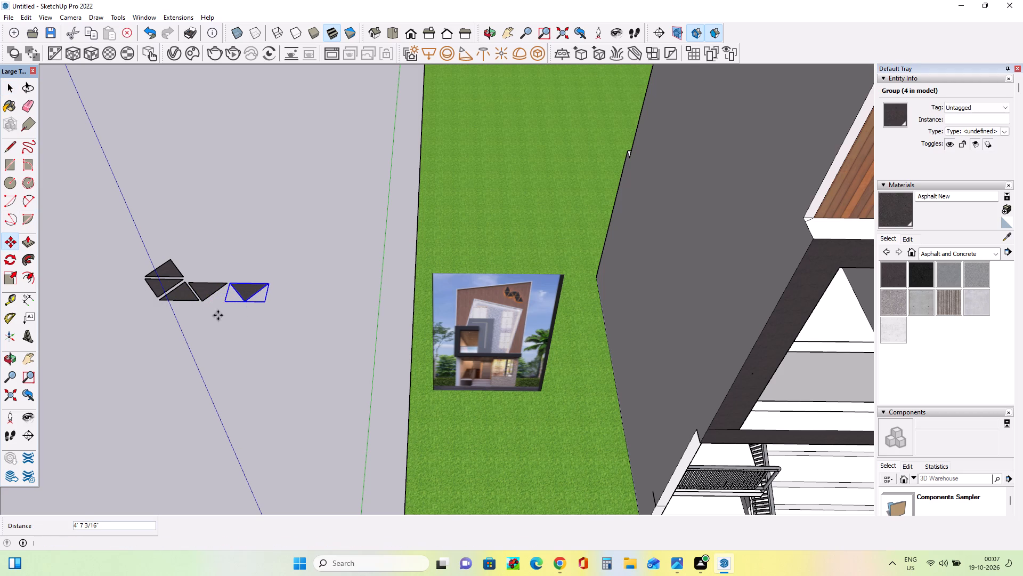
Rotate the new triangle copy 90 degrees on the ground plane.
{"action": "left_click", "coordinate": [10, 256]}
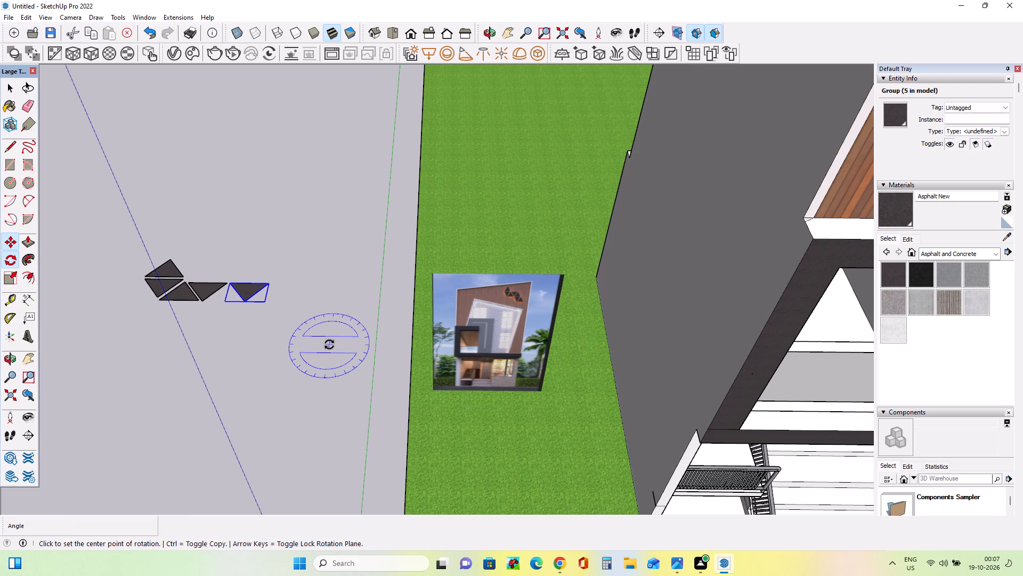
{"action": "left_click", "coordinate": [329, 345]}
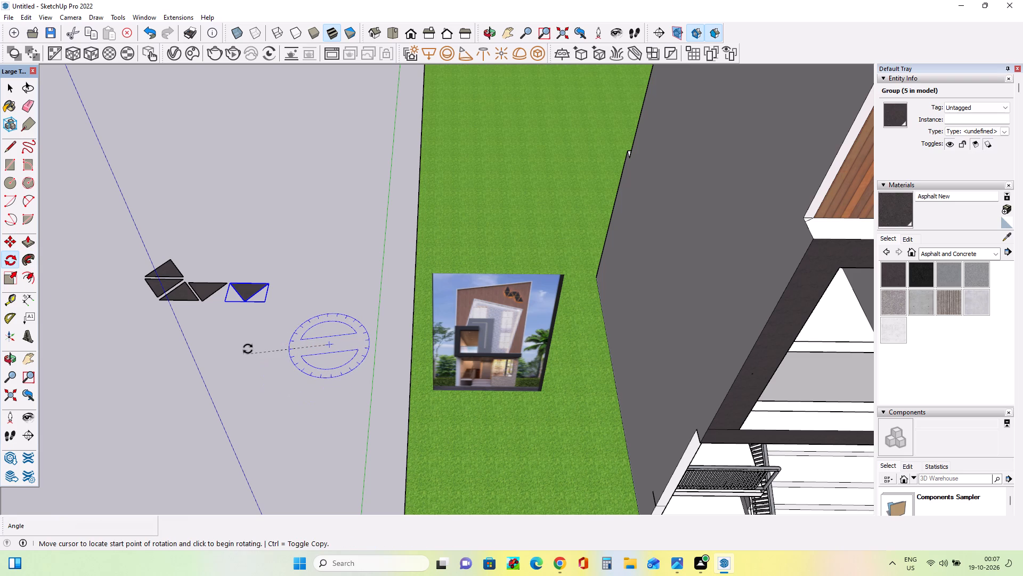
{"action": "left_click", "coordinate": [250, 347]}
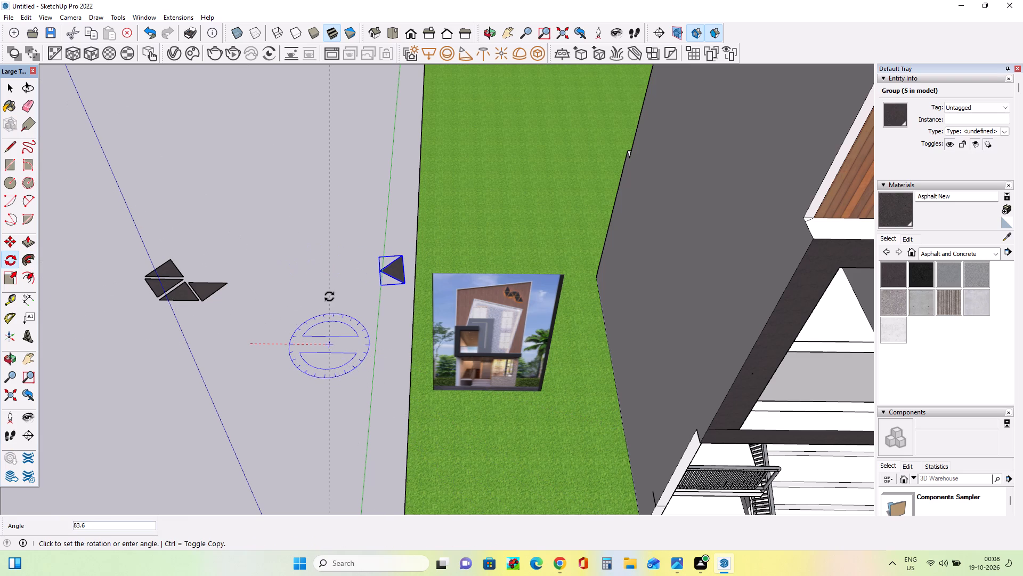
{"action": "scroll", "coordinate": [328, 297], "scroll_direction": "up", "scroll_amount": 5}
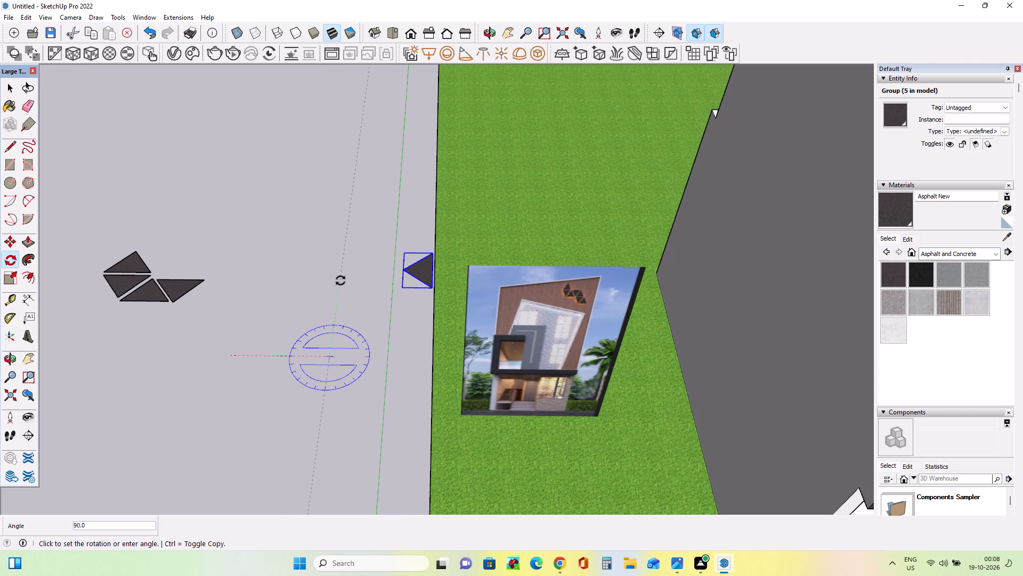
{"action": "left_click", "coordinate": [340, 281]}
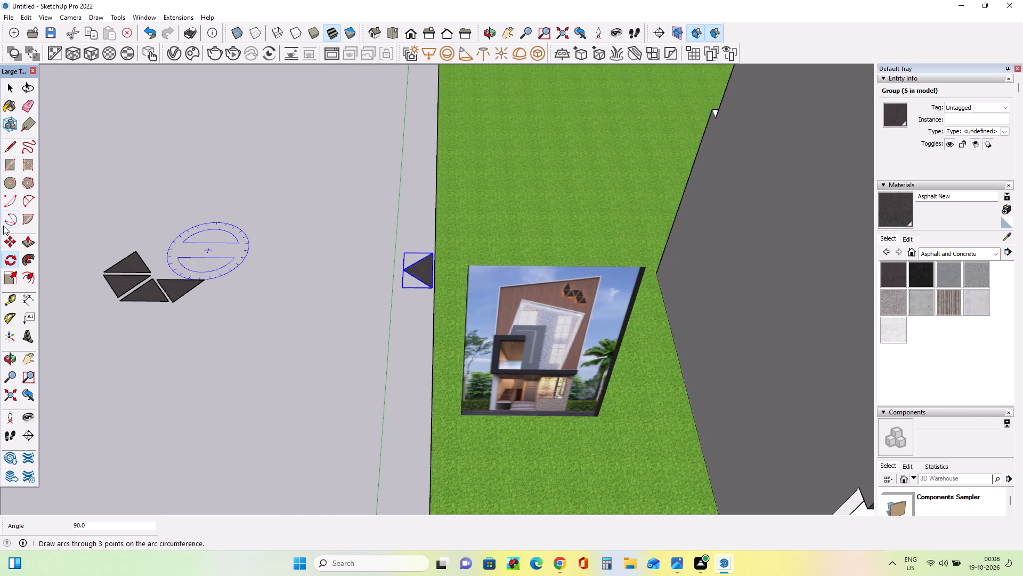
Move the rotated copy about 19' 11" back beside the slanted edge of the inverted triangle ending the row.
{"action": "left_click", "coordinate": [8, 242]}
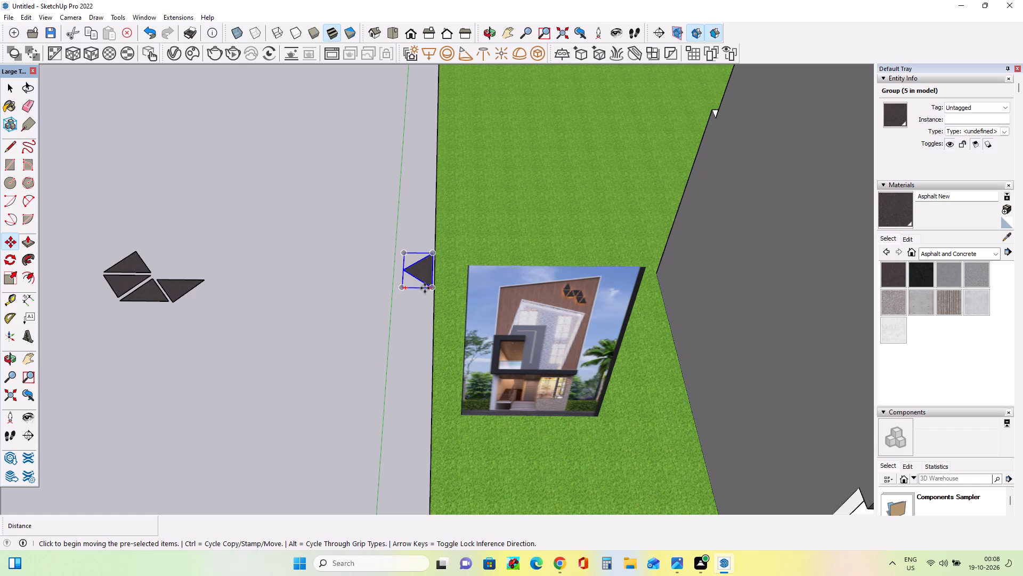
{"action": "left_click", "coordinate": [425, 288]}
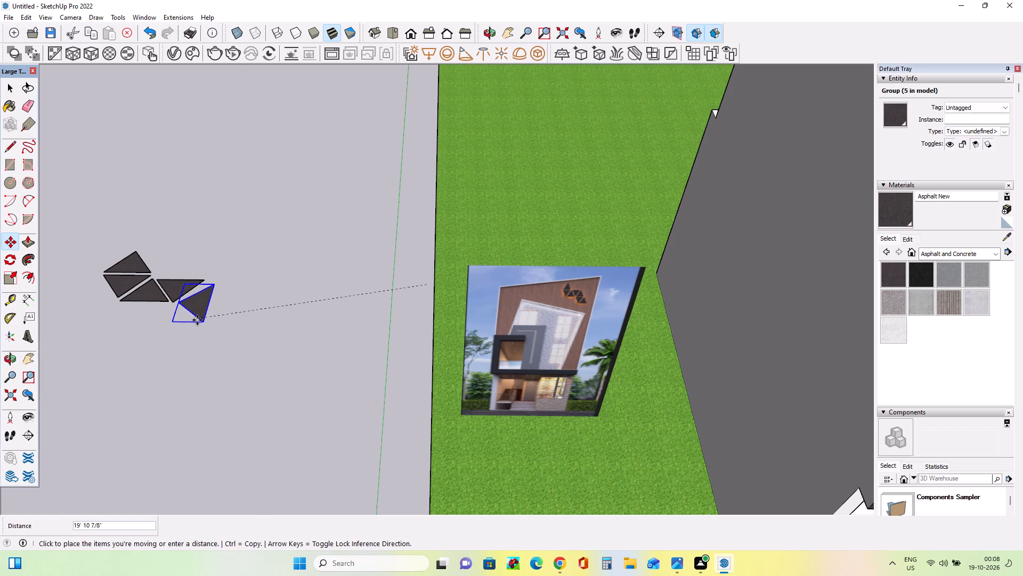
{"action": "left_click", "coordinate": [197, 320]}
Nudge the rotated copy about 1 9/16" away from the inverted triangle's slanted edge and compare the arrangement with the reference image.
{"action": "scroll", "coordinate": [196, 333], "scroll_direction": "up", "scroll_amount": 3}
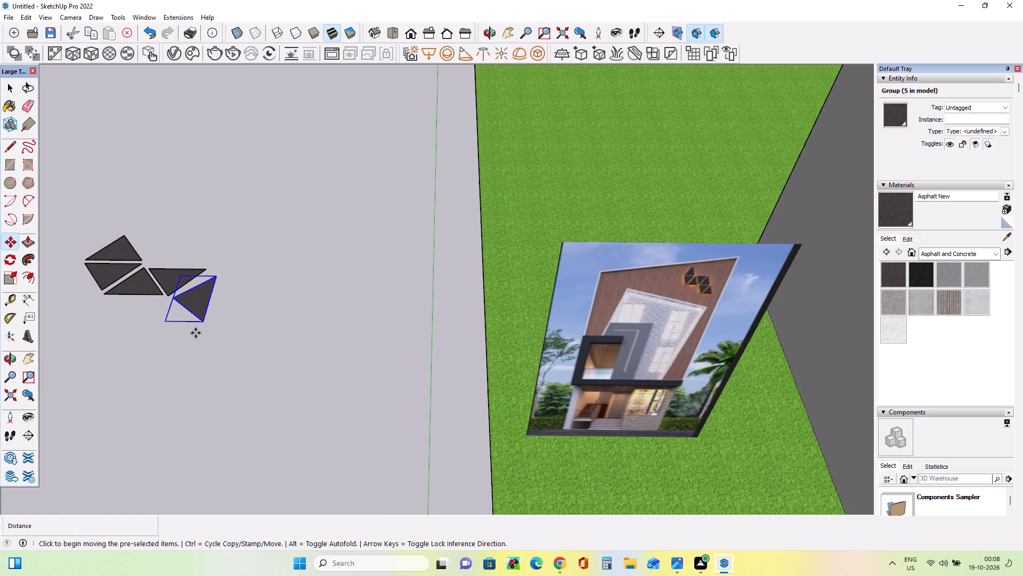
{"action": "scroll", "coordinate": [186, 322], "scroll_direction": "up", "scroll_amount": 3}
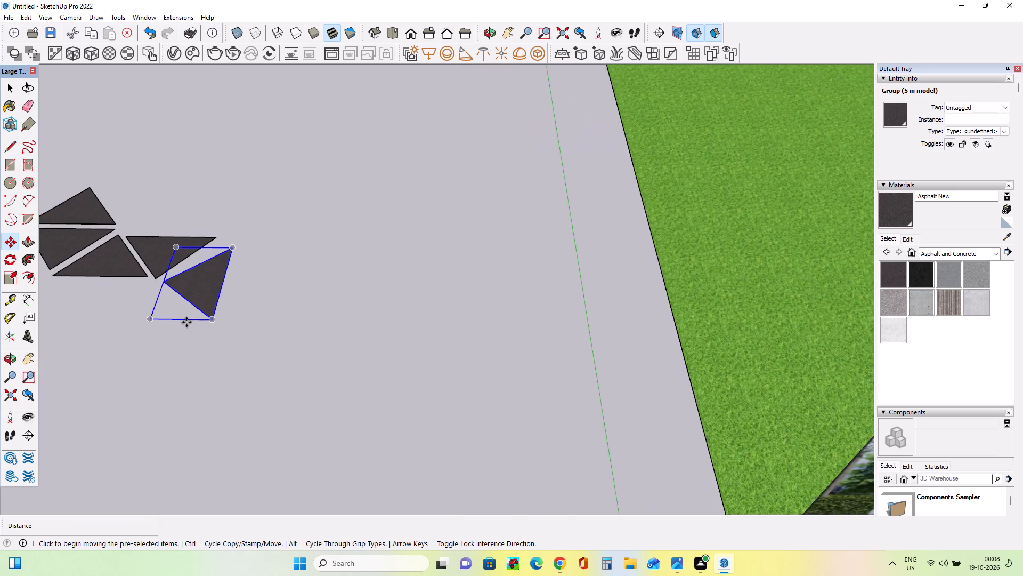
{"action": "scroll", "coordinate": [186, 322], "scroll_direction": "up", "scroll_amount": 5}
{"action": "left_click_drag", "start_coordinate": [227, 275], "coordinate": [221, 269]}
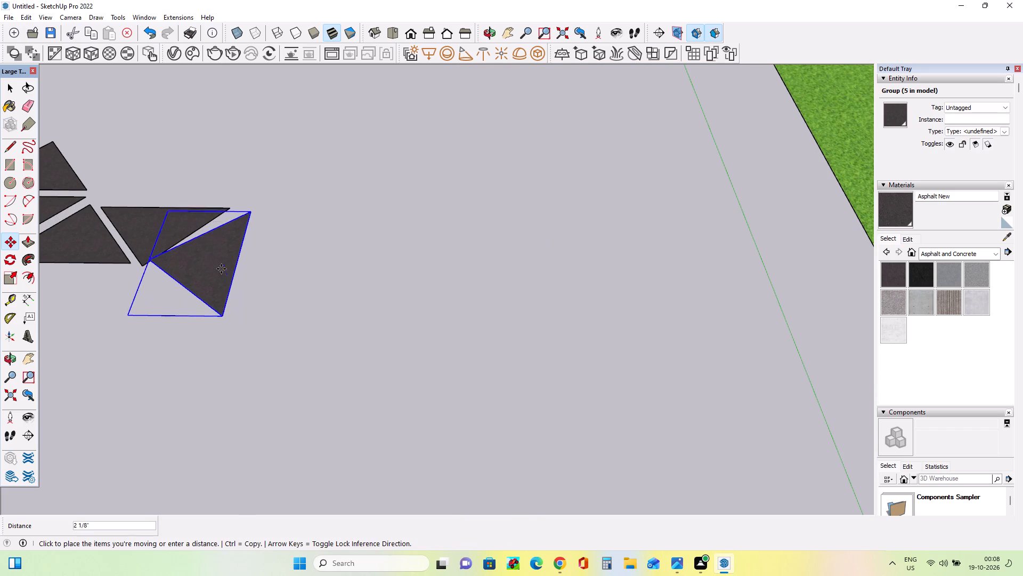
{"action": "left_click_drag", "start_coordinate": [221, 269], "coordinate": [223, 270]}
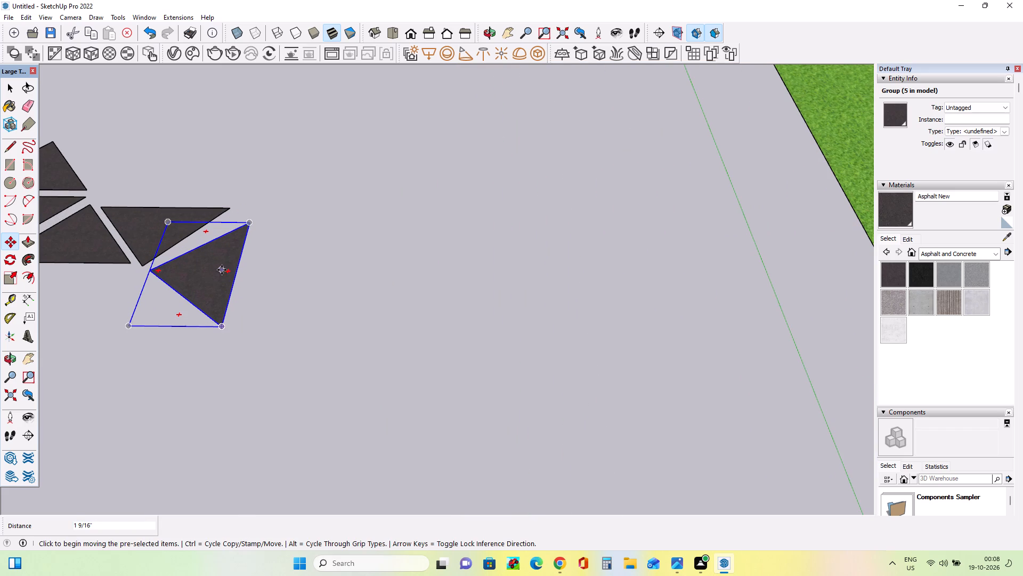
{"action": "scroll", "coordinate": [222, 268], "scroll_direction": "down", "scroll_amount": 12}
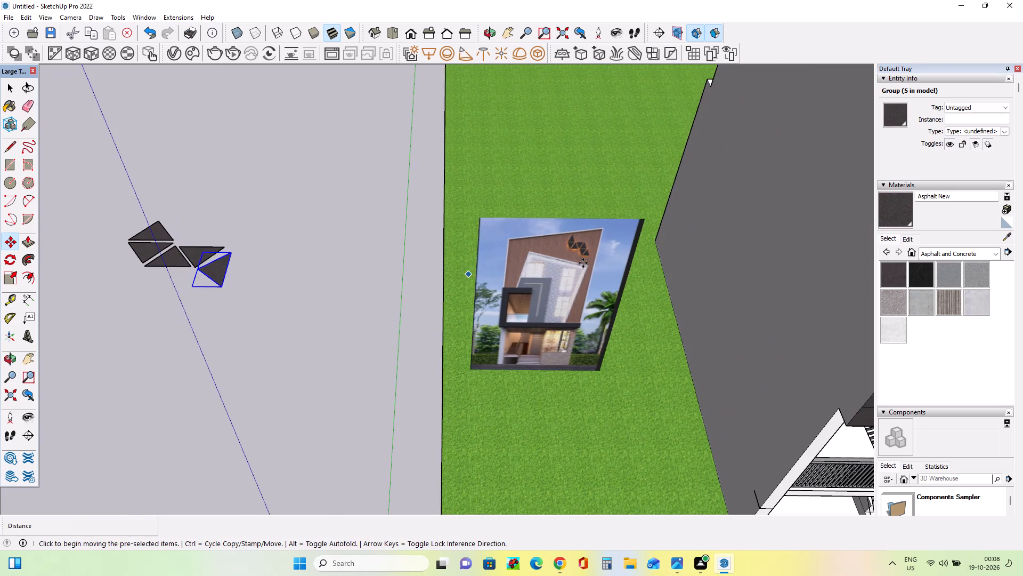
Examine the arrangement of the dark triangular motif on the facade in the reference image.
{"action": "scroll", "coordinate": [583, 262], "scroll_direction": "up", "scroll_amount": 9}
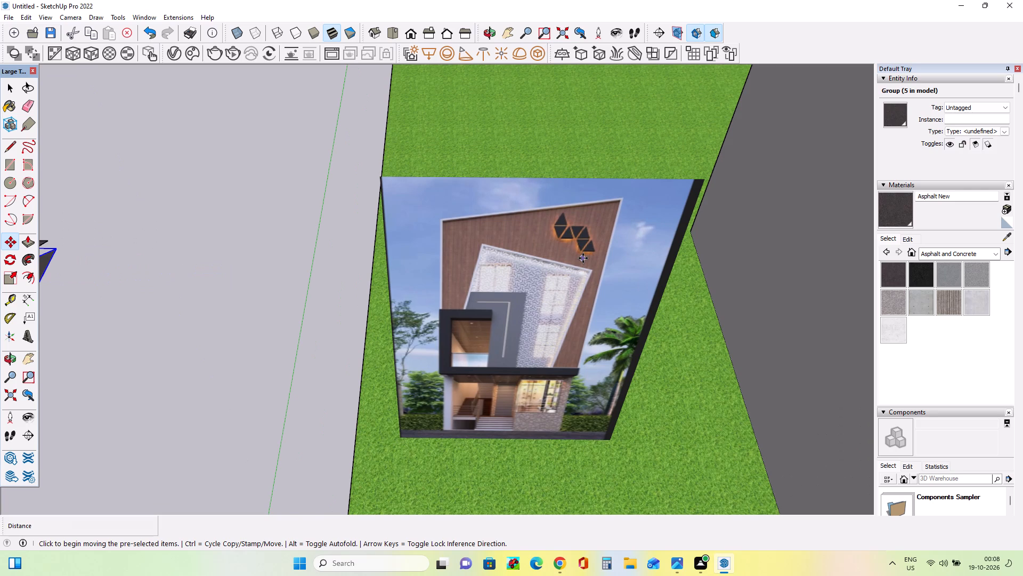
{"action": "scroll", "coordinate": [583, 258], "scroll_direction": "down", "scroll_amount": 10}
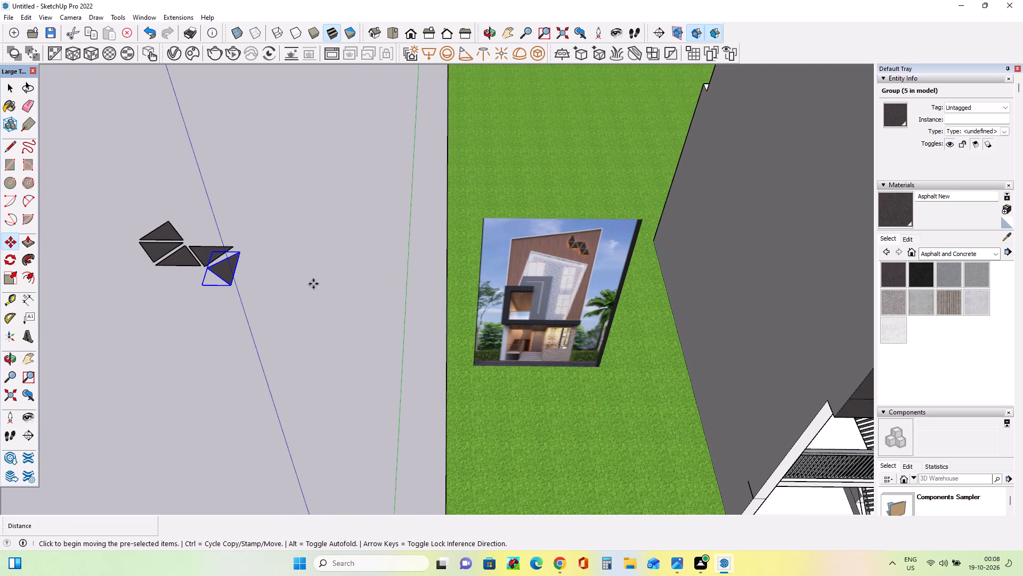
{"action": "scroll", "coordinate": [595, 254], "scroll_direction": "up", "scroll_amount": 8}
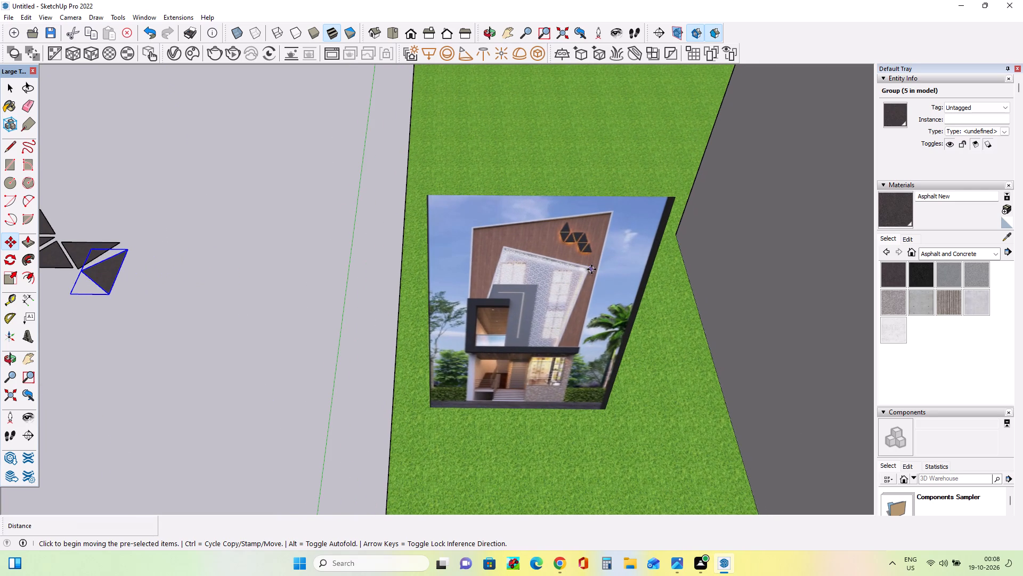
{"action": "scroll", "coordinate": [580, 252], "scroll_direction": "up", "scroll_amount": 3}
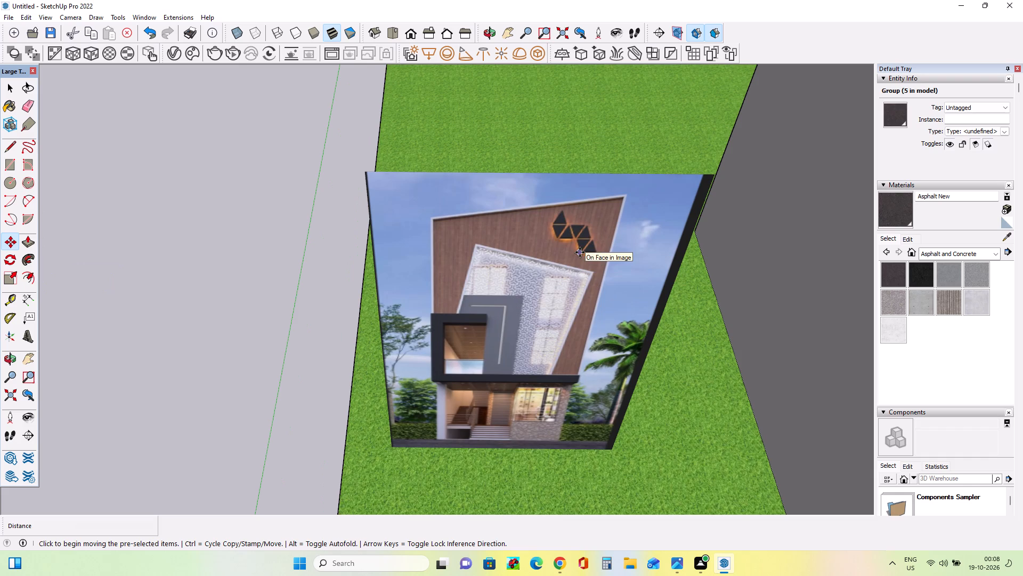
{"action": "scroll", "coordinate": [580, 252], "scroll_direction": "down", "scroll_amount": 3}
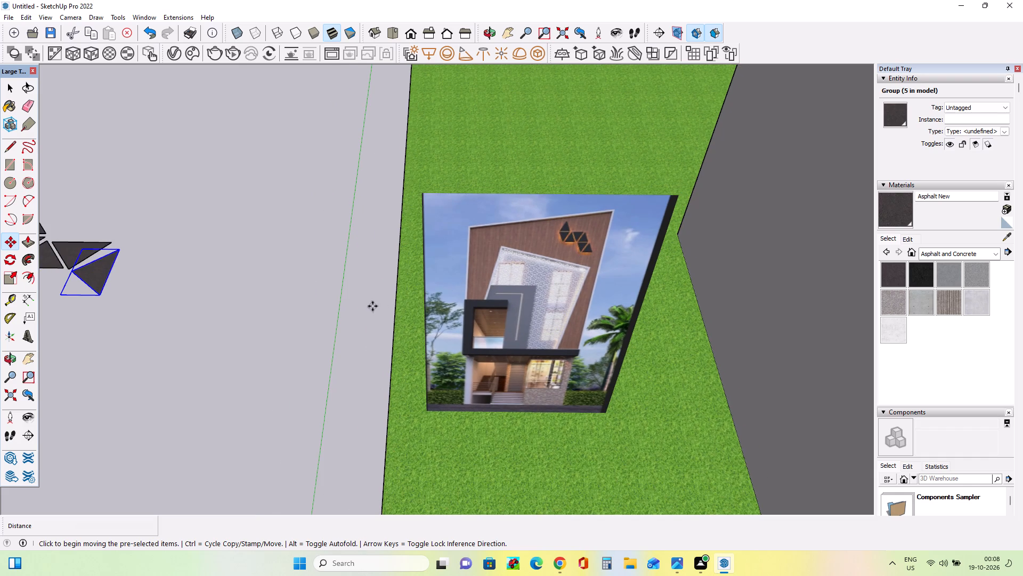
Rotate the outermost triangle copy about 6.7 degrees counterclockwise on the ground plane.
{"action": "left_click", "coordinate": [13, 254]}
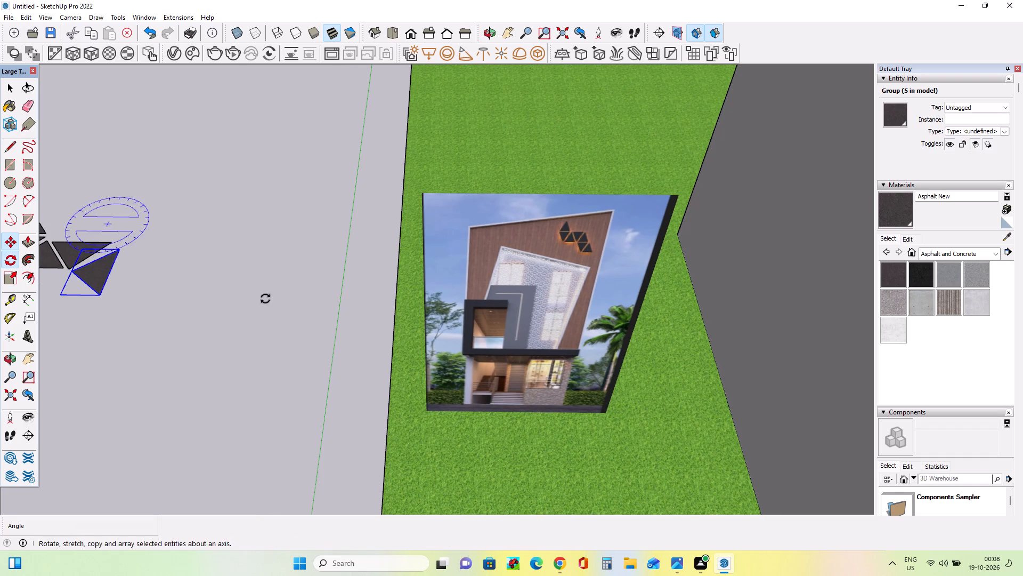
{"action": "left_click", "coordinate": [301, 300]}
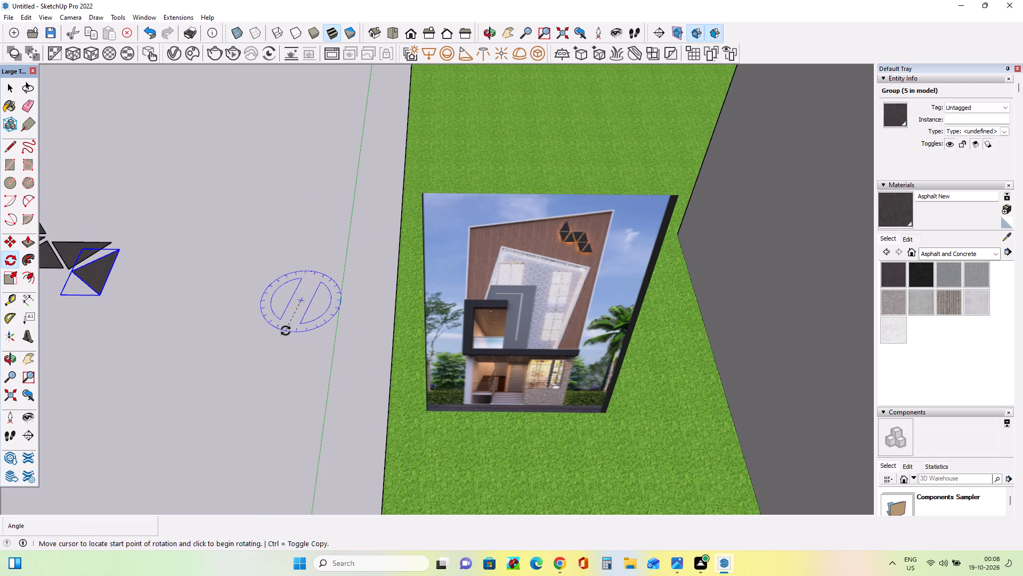
{"action": "left_click", "coordinate": [286, 331]}
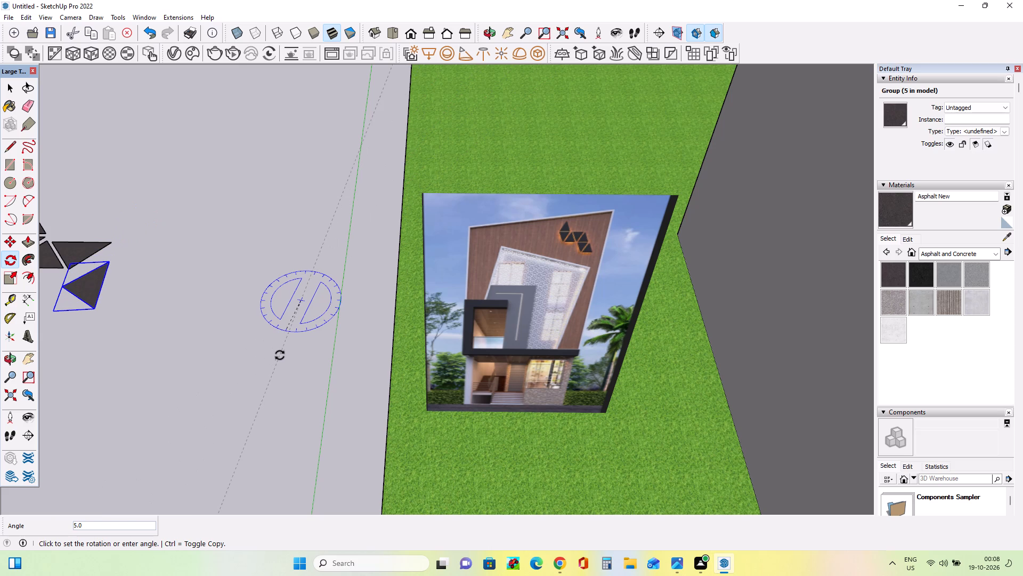
{"action": "left_click", "coordinate": [281, 358]}
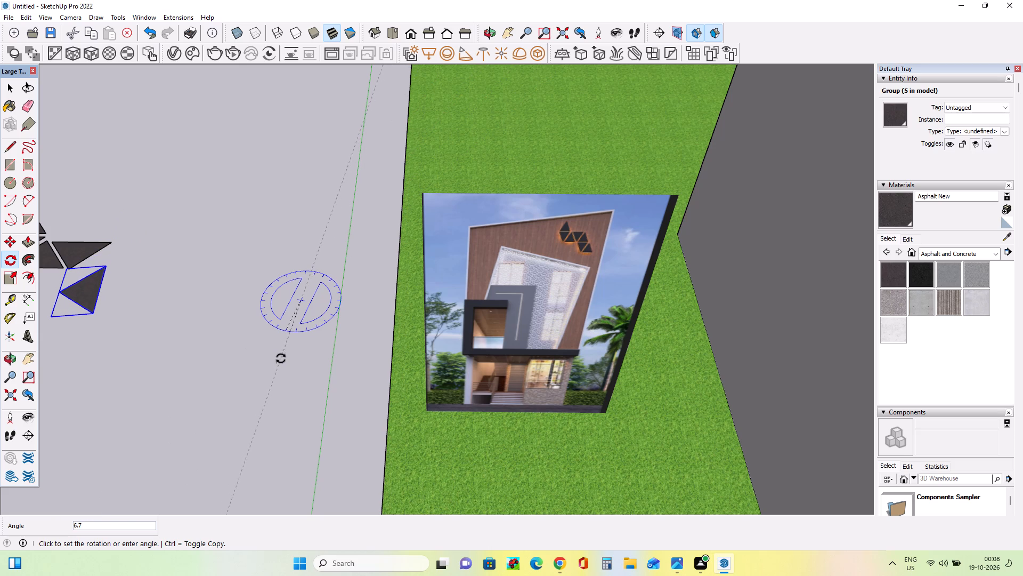
Move the rotated copy about 2' 7/16" back beside the slanted edge of the inverted triangle ending the row.
{"action": "left_click", "coordinate": [16, 238]}
{"action": "left_click_drag", "start_coordinate": [105, 276], "coordinate": [119, 257]}
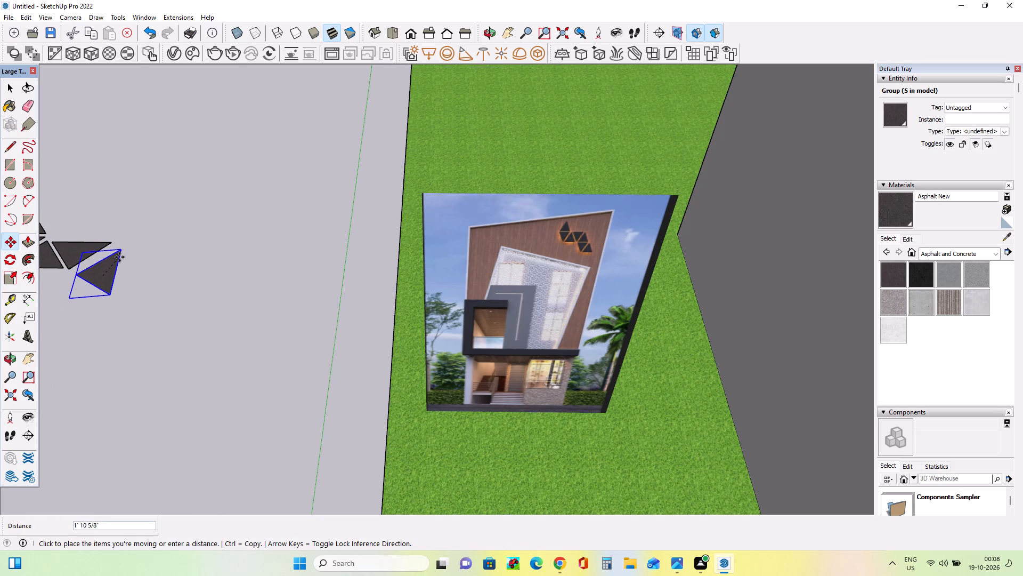
{"action": "left_click_drag", "start_coordinate": [119, 257], "coordinate": [116, 256]}
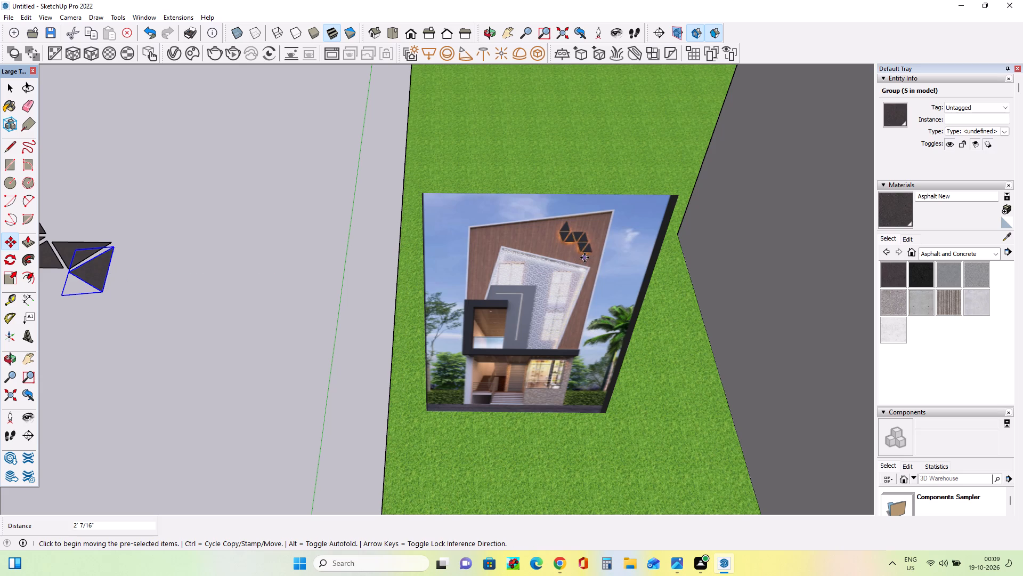
Compare the row with the reference image and rotate the outermost triangle copy 90 degrees counterclockwise on the ground plane.
{"action": "scroll", "coordinate": [589, 264], "scroll_direction": "down", "scroll_amount": 1}
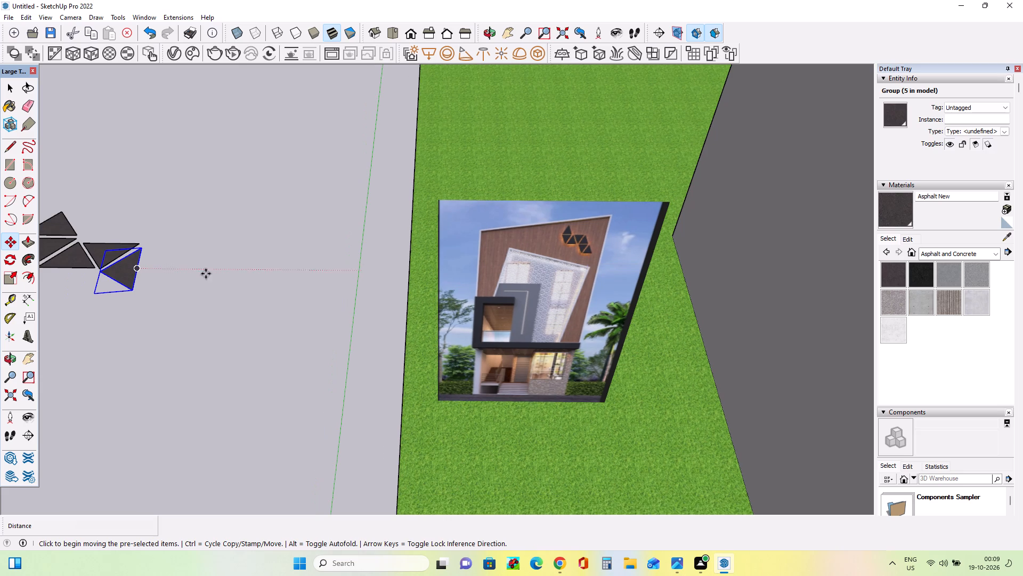
{"action": "scroll", "coordinate": [196, 277], "scroll_direction": "down", "scroll_amount": 4}
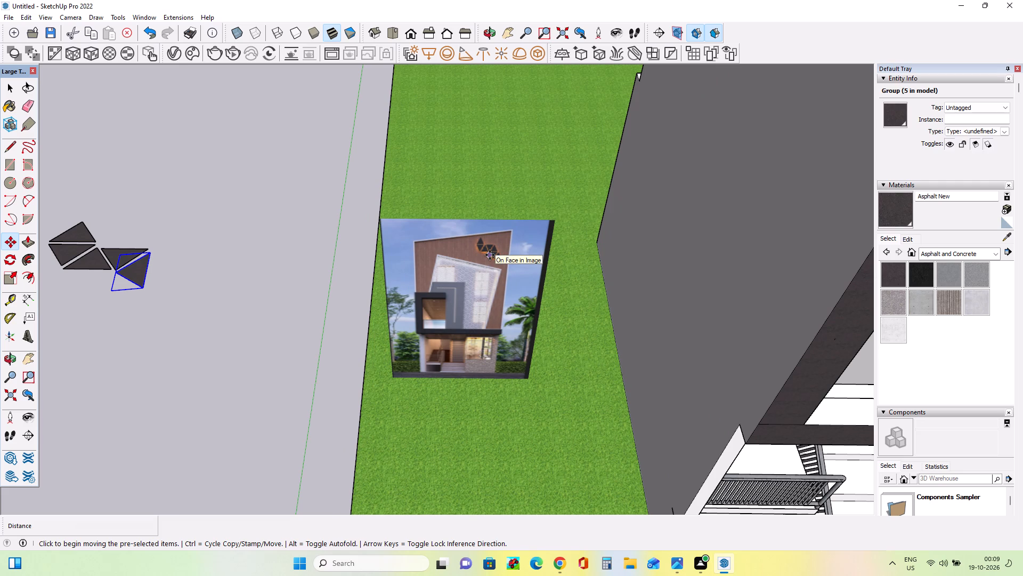
{"action": "scroll", "coordinate": [493, 258], "scroll_direction": "up", "scroll_amount": 3}
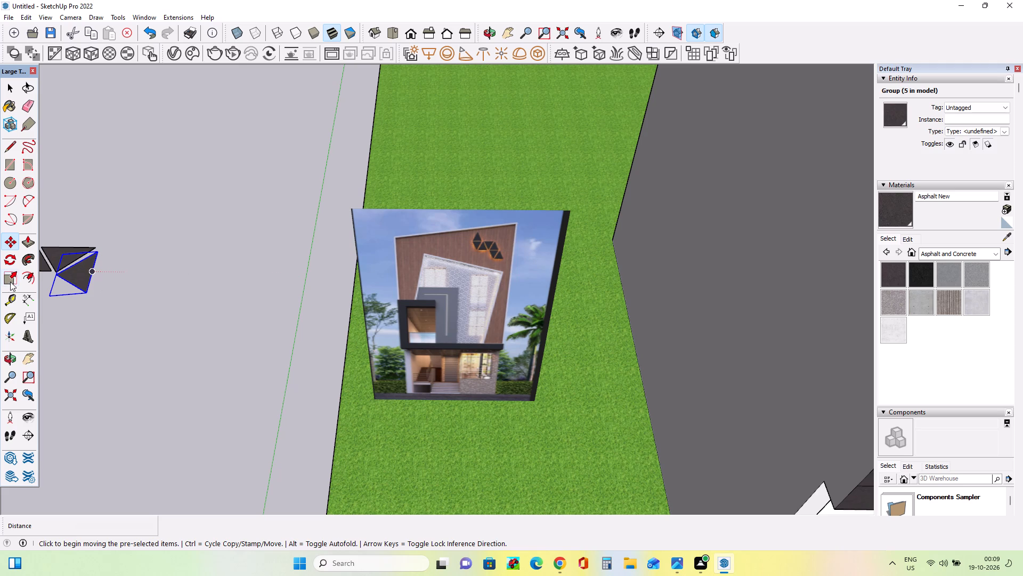
{"action": "left_click", "coordinate": [15, 258]}
{"action": "left_click_drag", "start_coordinate": [243, 304], "coordinate": [236, 333]}
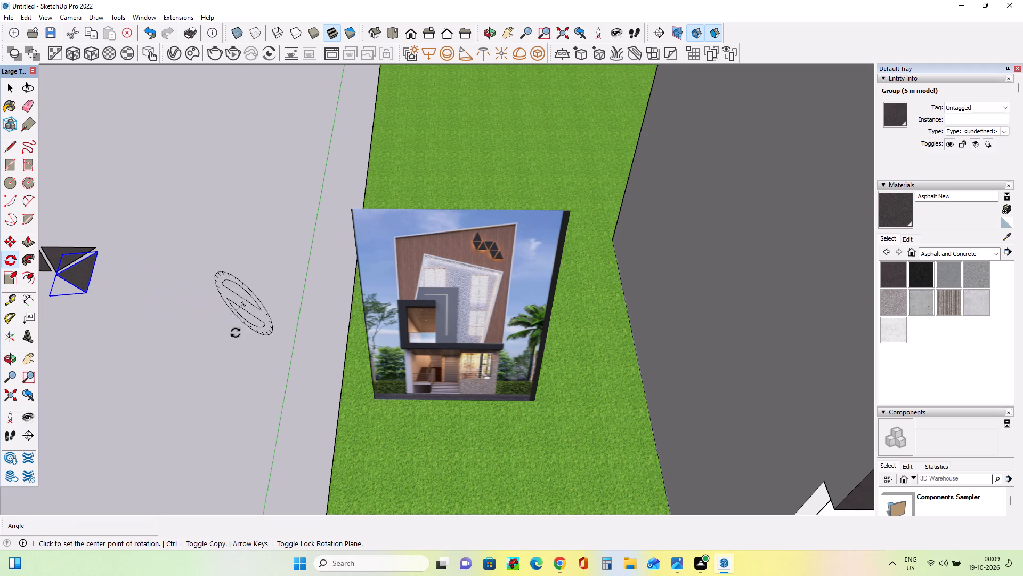
{"action": "left_click_drag", "start_coordinate": [236, 333], "coordinate": [236, 333]}
{"action": "key", "text": "Escape"}
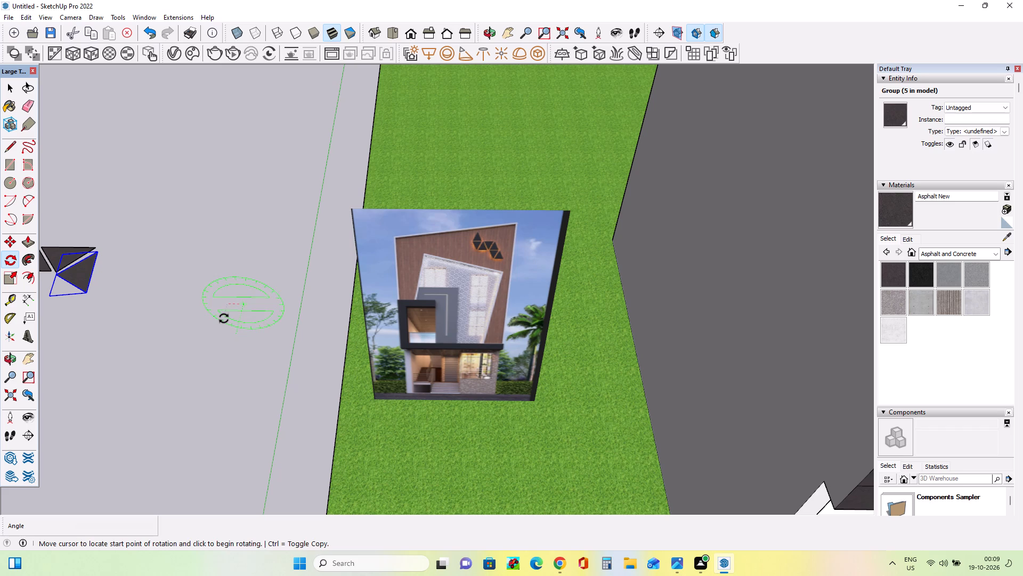
{"action": "left_click", "coordinate": [230, 287]}
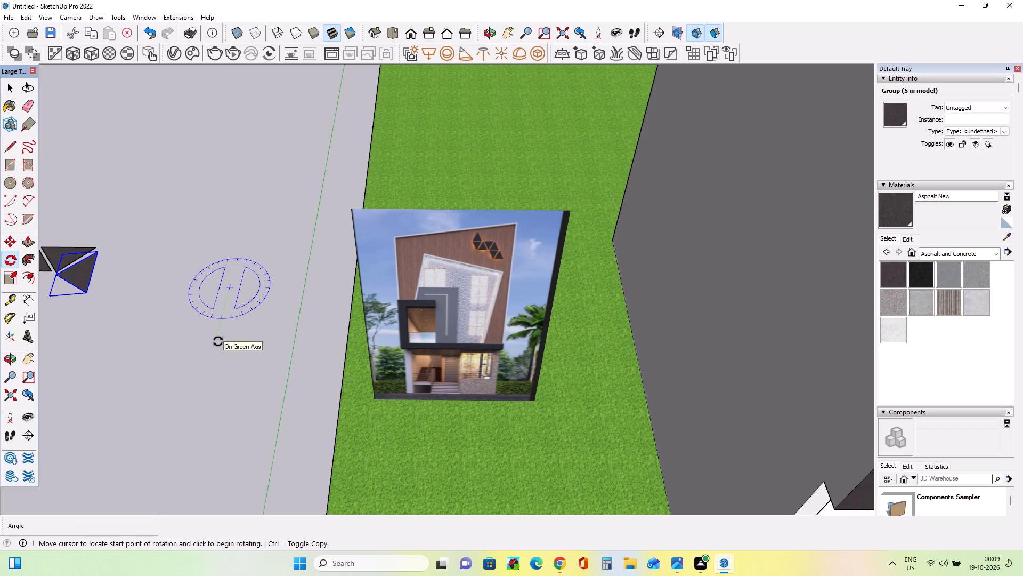
{"action": "left_click", "coordinate": [218, 341]}
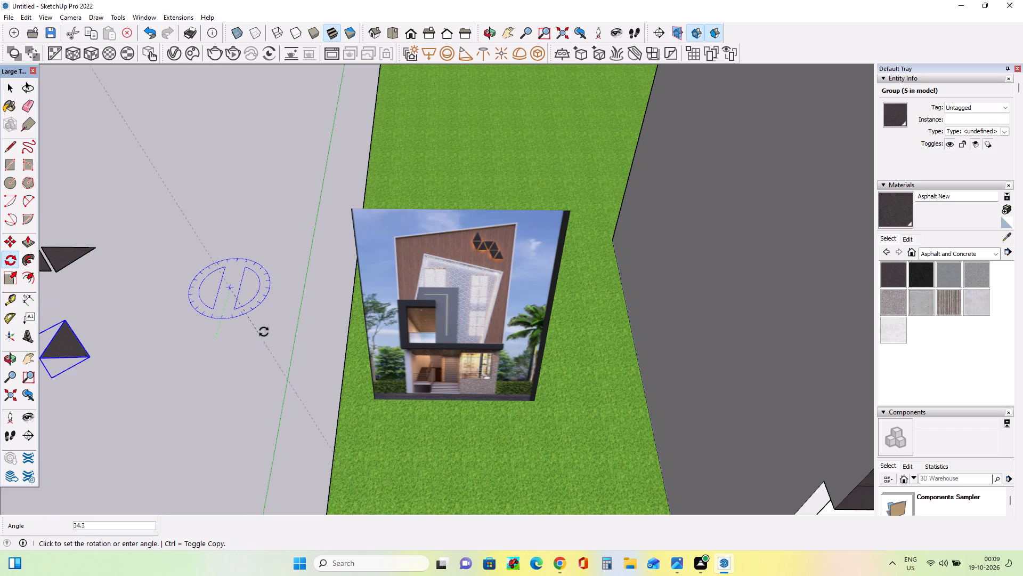
{"action": "left_click", "coordinate": [279, 290]}
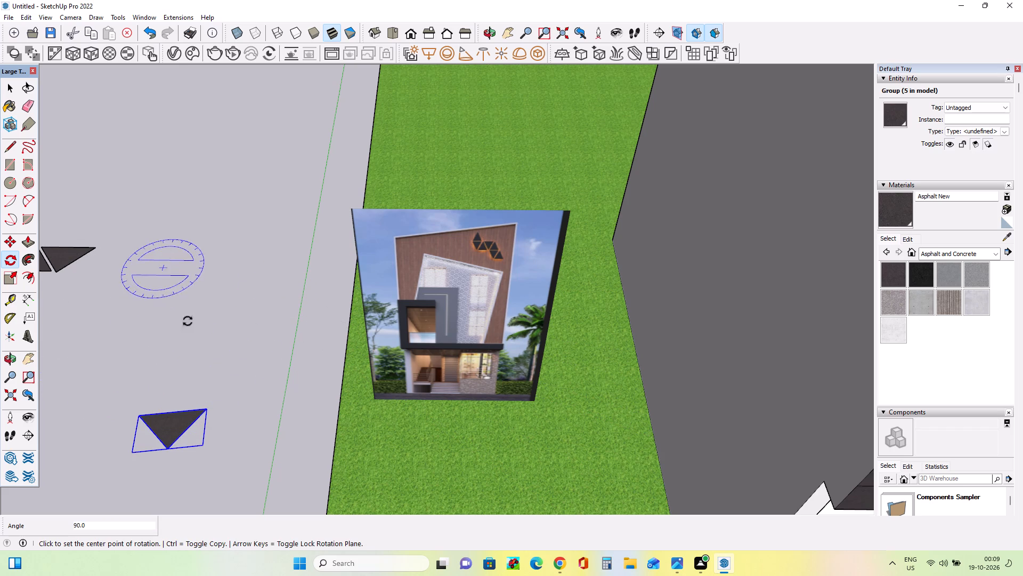
Move the rotated copy about 17' 1/16" so its corner meets the outer corner of the inverted triangle in the row.
{"action": "left_click", "coordinate": [10, 238]}
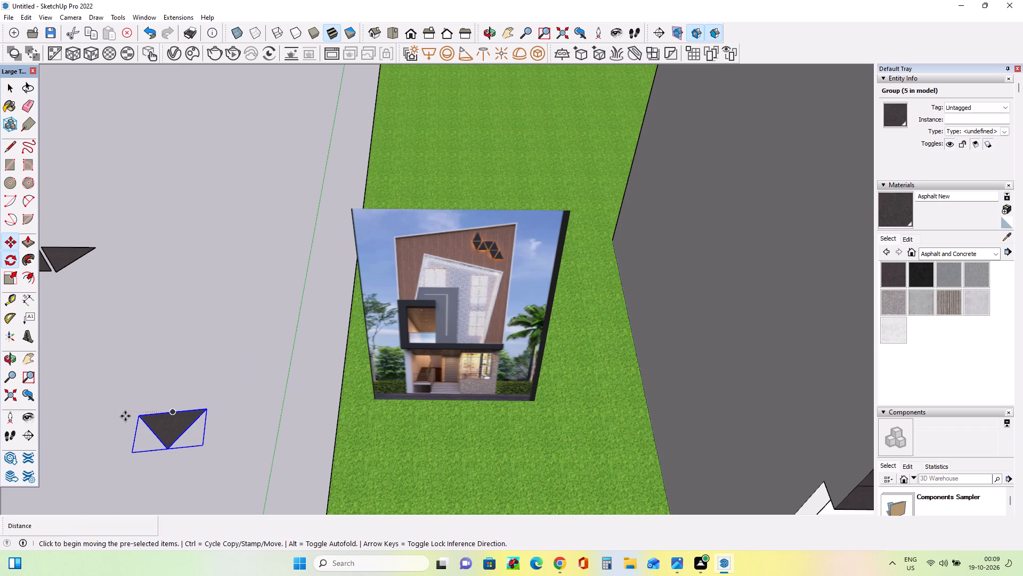
{"action": "left_click", "coordinate": [134, 419]}
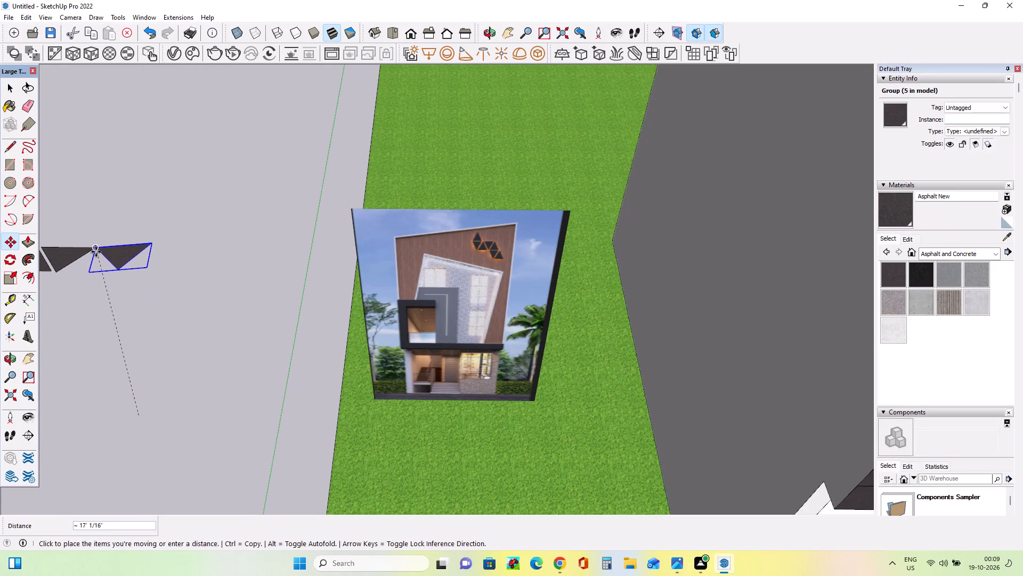
{"action": "left_click", "coordinate": [96, 252]}
Rotate the outermost triangle copy clockwise on the ground plane to tilt its apex toward the upright orientation.
{"action": "left_click", "coordinate": [7, 261]}
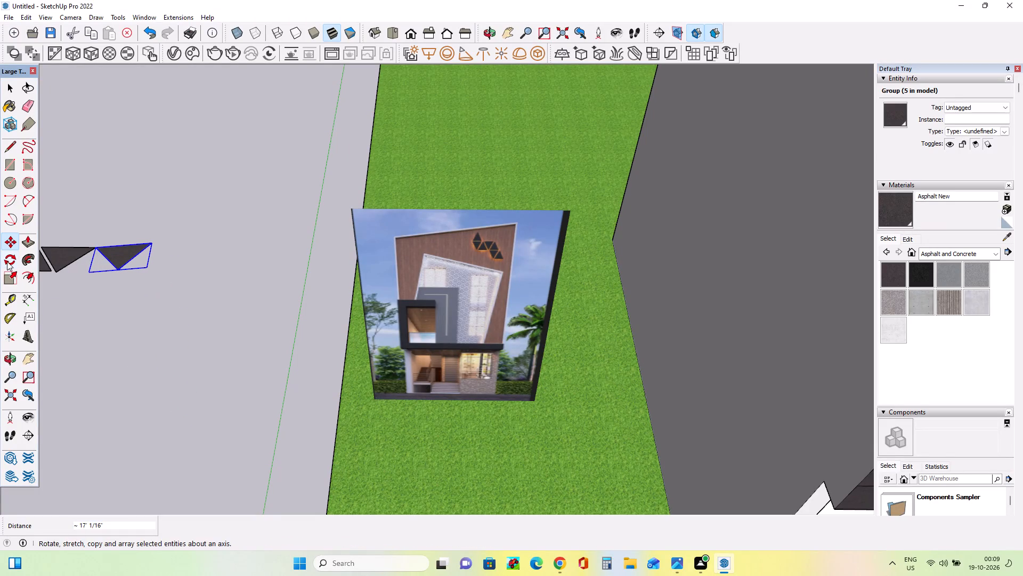
{"action": "left_click", "coordinate": [284, 253]}
{"action": "left_click", "coordinate": [278, 290]}
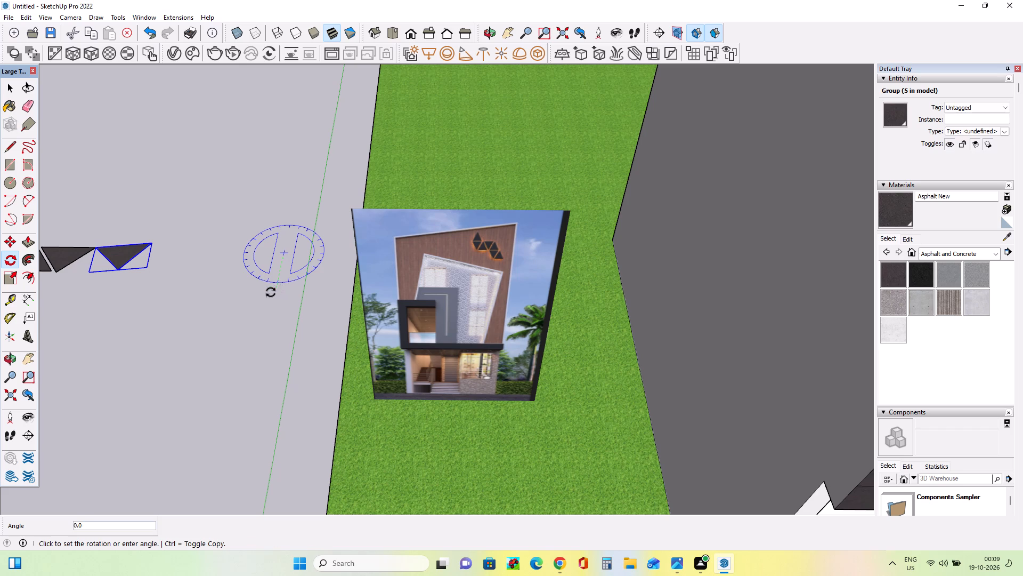
{"action": "left_click", "coordinate": [232, 291]}
Move the tilted triangle copy about 11' 6 3/16" back to the outer corner of the inverted triangle.
{"action": "left_click", "coordinate": [12, 245]}
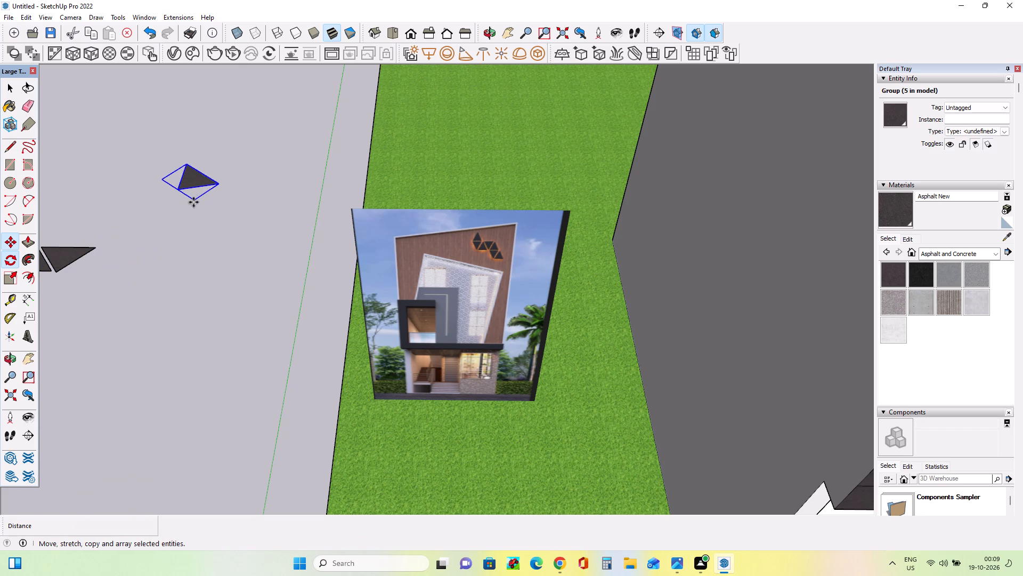
{"action": "left_click_drag", "start_coordinate": [202, 182], "coordinate": [108, 273]}
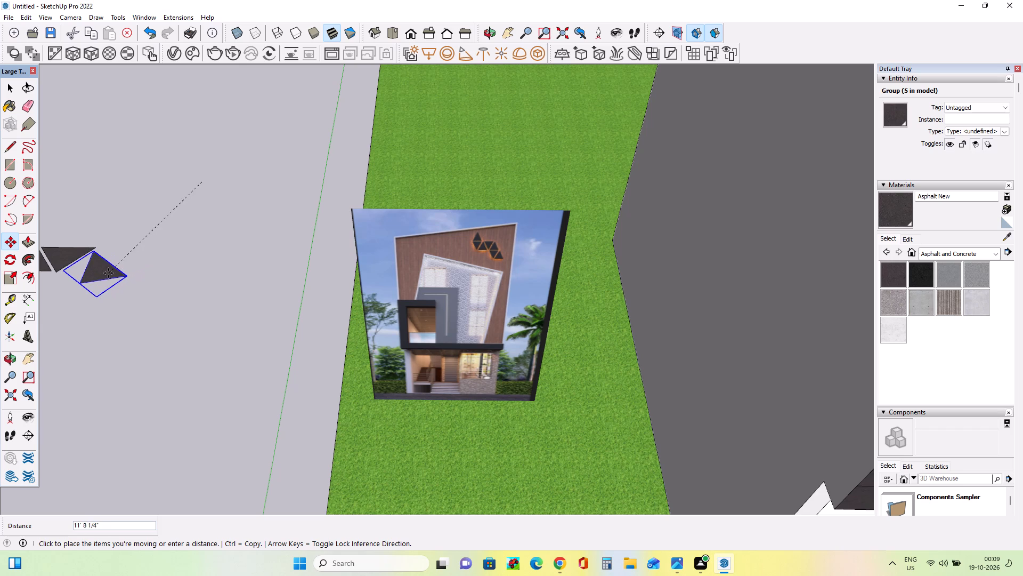
{"action": "left_click_drag", "start_coordinate": [108, 273], "coordinate": [112, 273]}
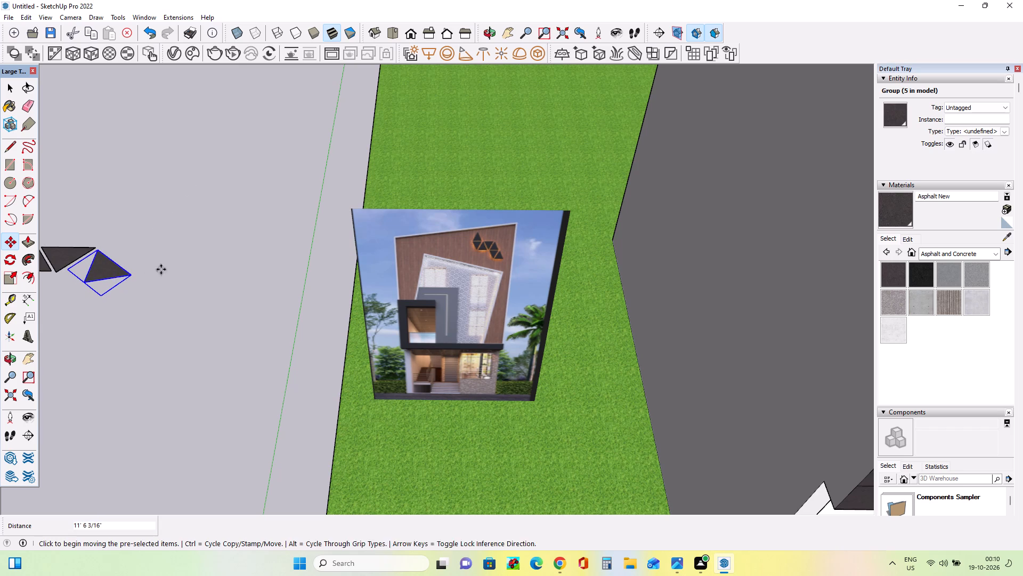
Rotate the tilted triangle copy a further 15 degrees clockwise on the ground plane so its base lies along the row.
{"action": "left_click", "coordinate": [11, 263]}
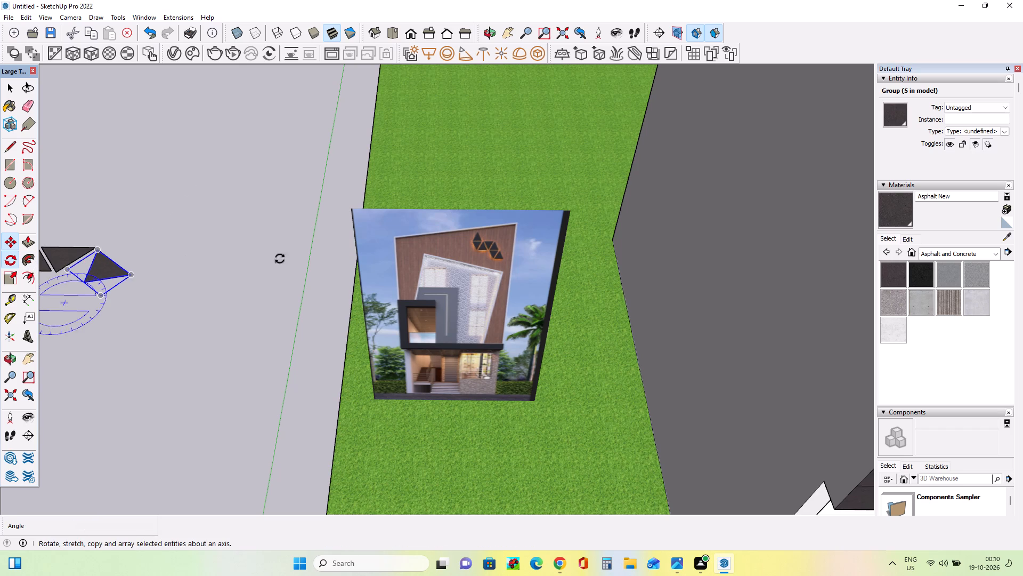
{"action": "left_click_drag", "start_coordinate": [292, 273], "coordinate": [291, 283]}
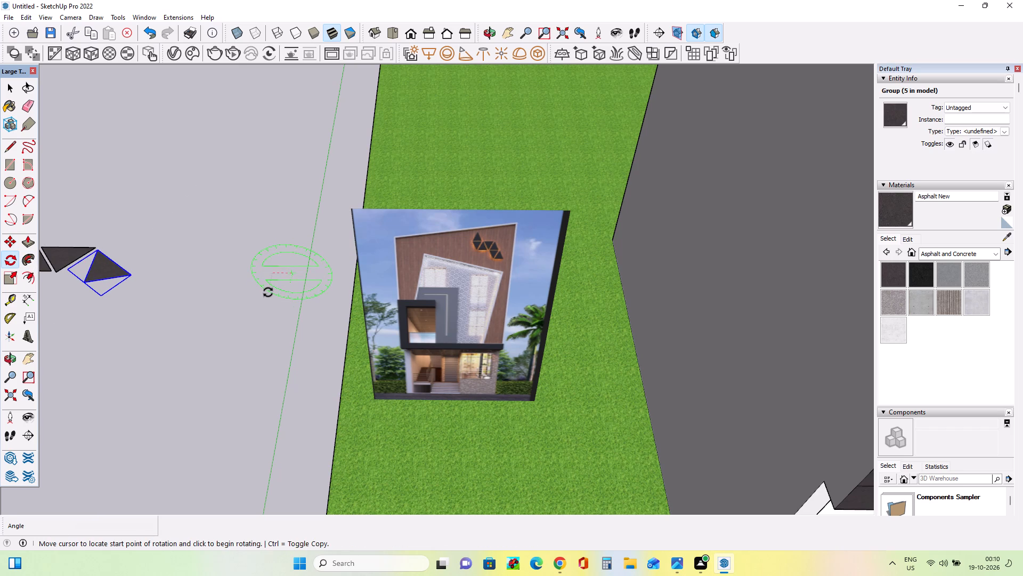
{"action": "key", "text": "Escape"}
{"action": "left_click", "coordinate": [268, 292]}
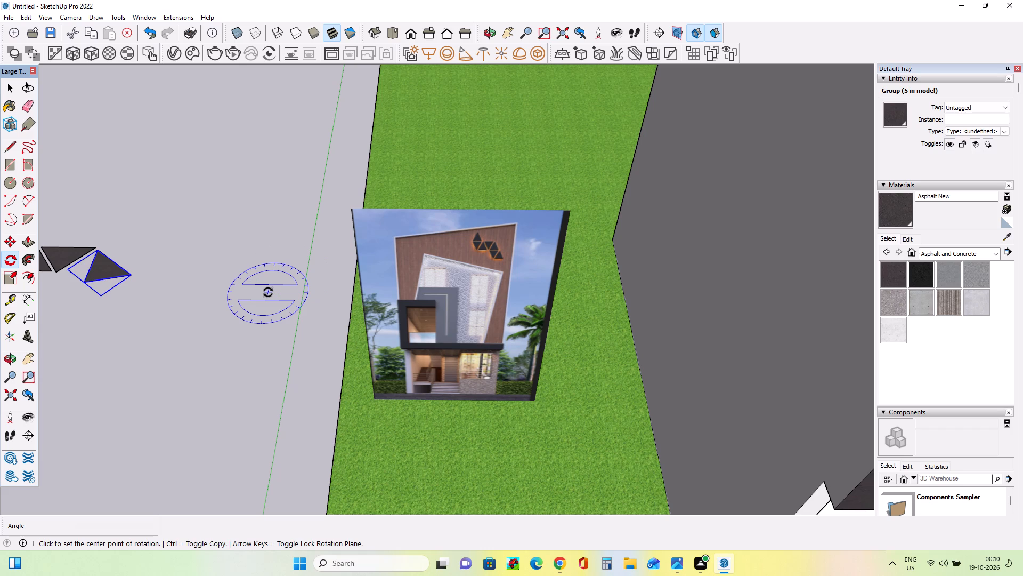
{"action": "left_click", "coordinate": [246, 378]}
{"action": "left_click", "coordinate": [221, 374]}
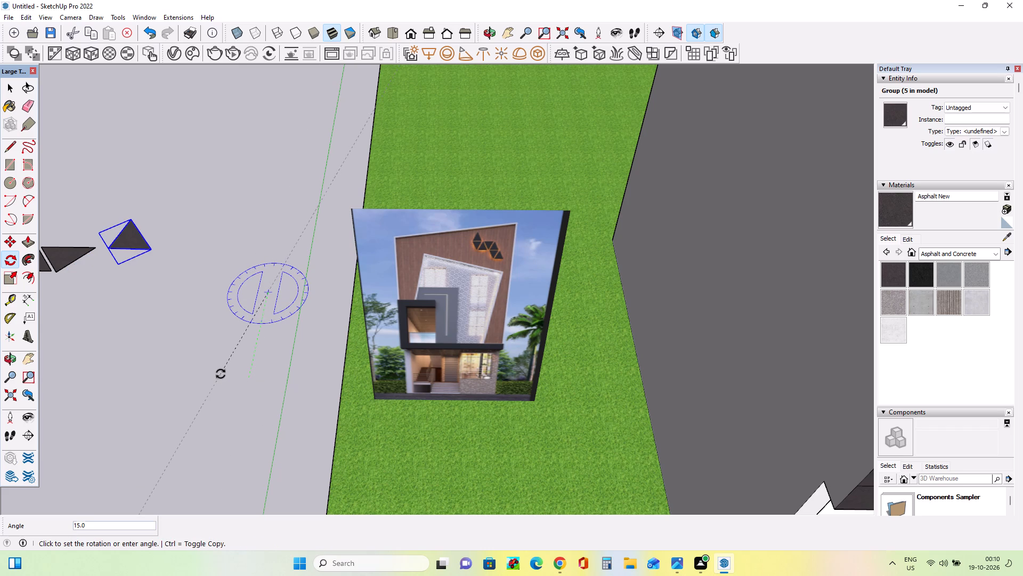
Move the upright triangle copy about 4' back beside the slanted edge of the inverted triangle and clear the selection.
{"action": "left_click", "coordinate": [8, 247]}
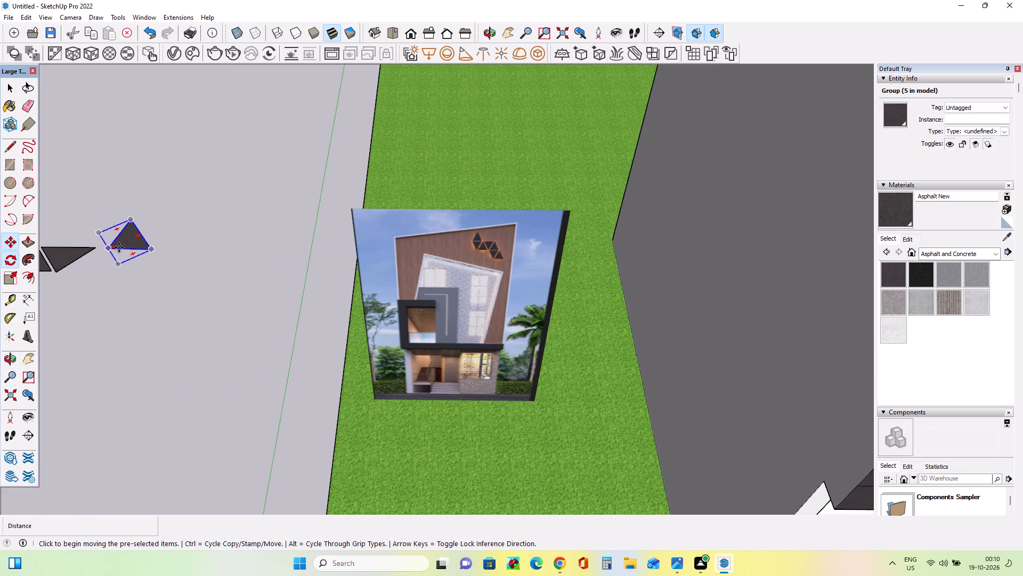
{"action": "left_click_drag", "start_coordinate": [119, 247], "coordinate": [88, 285]}
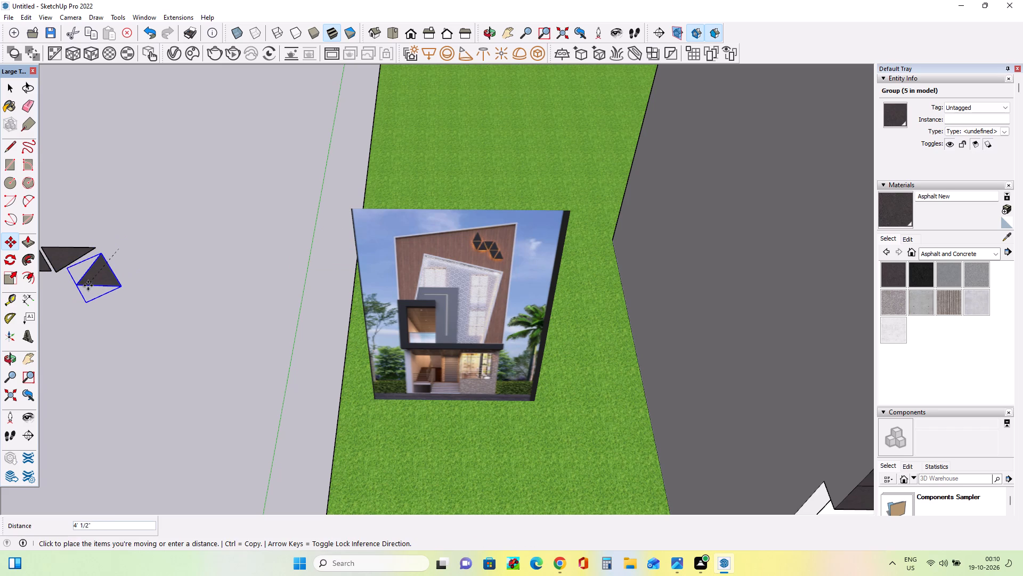
{"action": "left_click_drag", "start_coordinate": [88, 285], "coordinate": [83, 282]}
{"action": "left_click", "coordinate": [165, 286]}
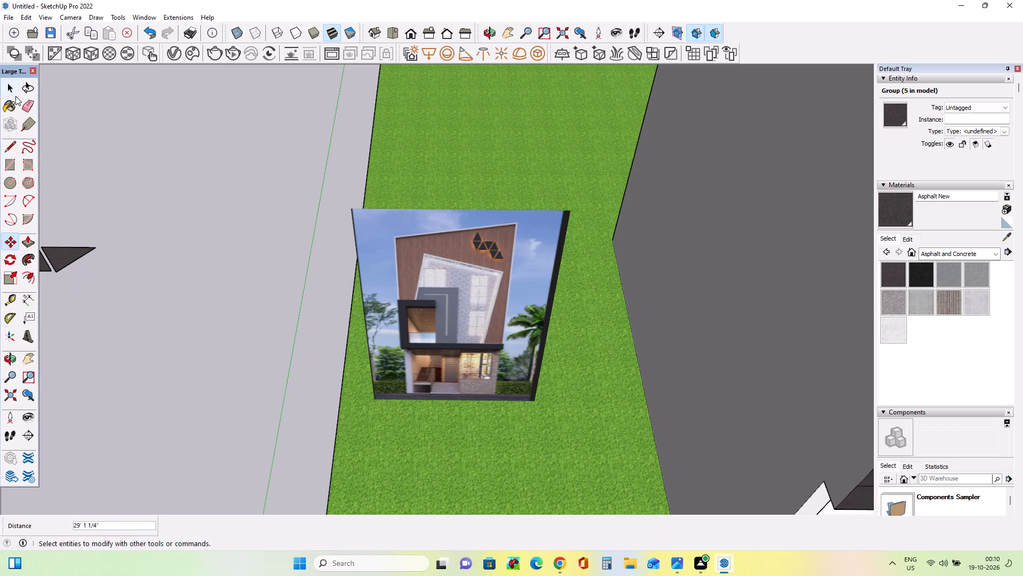
{"action": "key", "text": "Escape"}
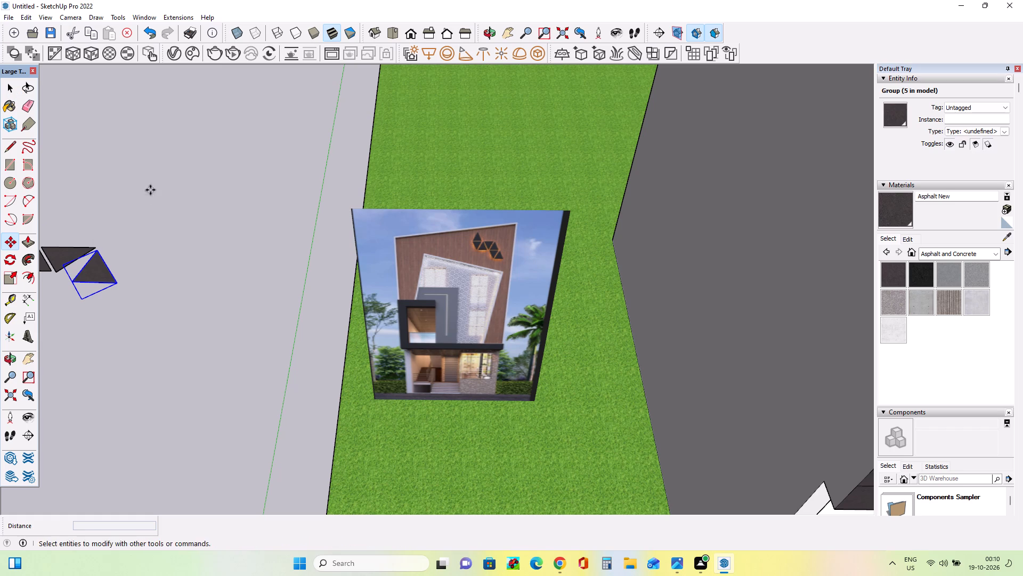
{"action": "left_click", "coordinate": [17, 90]}
{"action": "left_click", "coordinate": [151, 151]}
{"action": "scroll", "coordinate": [200, 193], "scroll_direction": "down", "scroll_amount": 2}
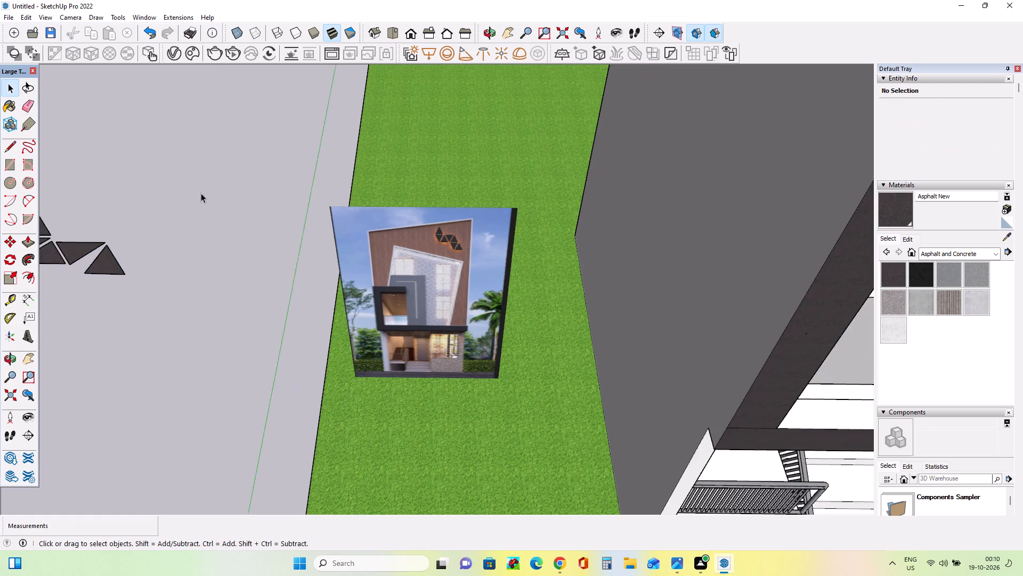
Rotate the outermost upright triangle about 9.7 degrees clockwise on the ground plane.
{"action": "scroll", "coordinate": [201, 193], "scroll_direction": "down", "scroll_amount": 5}
{"action": "middle_click_drag", "start_coordinate": [201, 196], "coordinate": [218, 253]}
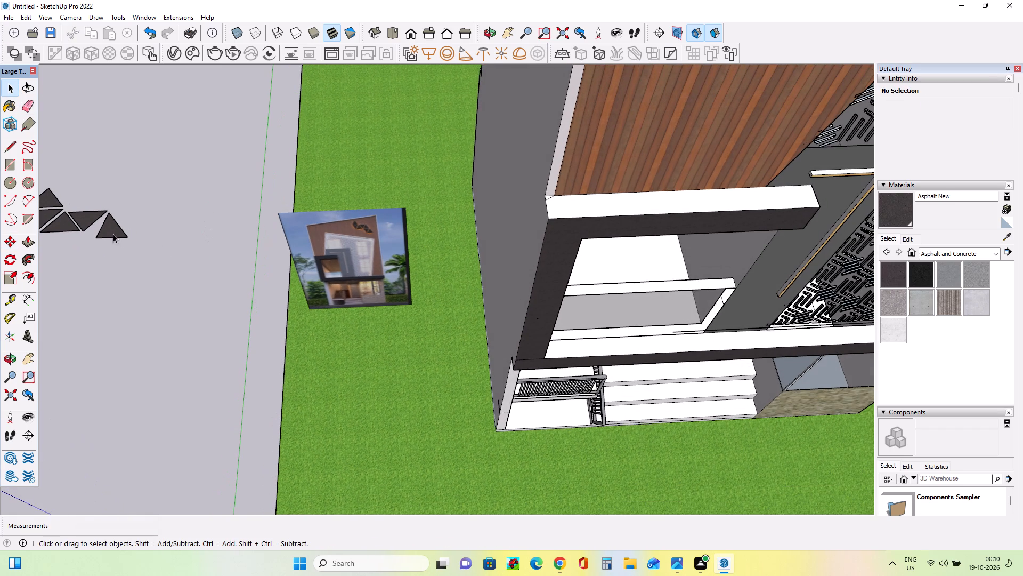
{"action": "left_click", "coordinate": [110, 224]}
{"action": "left_click", "coordinate": [11, 263]}
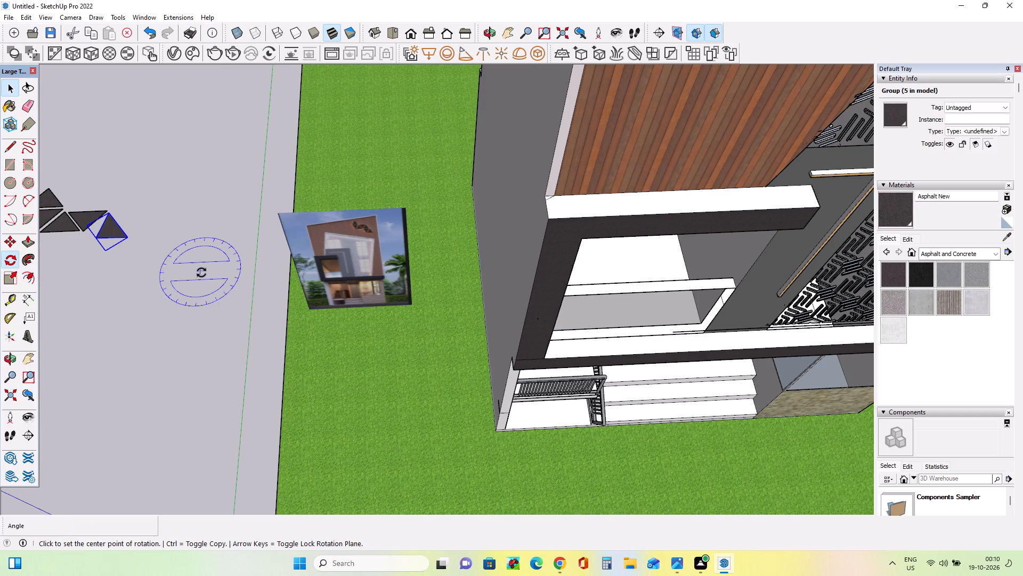
{"action": "left_click", "coordinate": [202, 273]}
{"action": "left_click", "coordinate": [147, 281]}
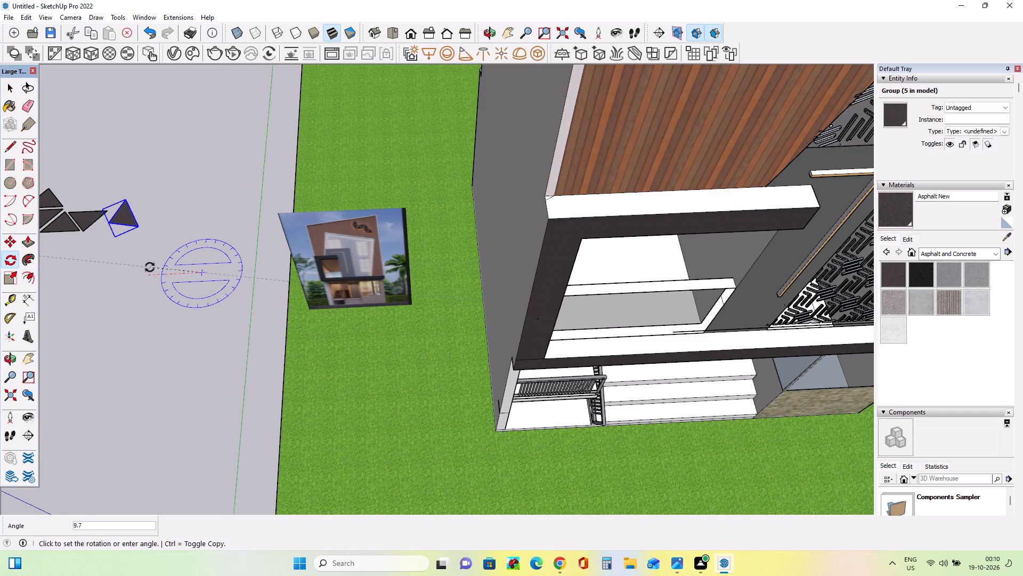
{"action": "left_click", "coordinate": [150, 267]}
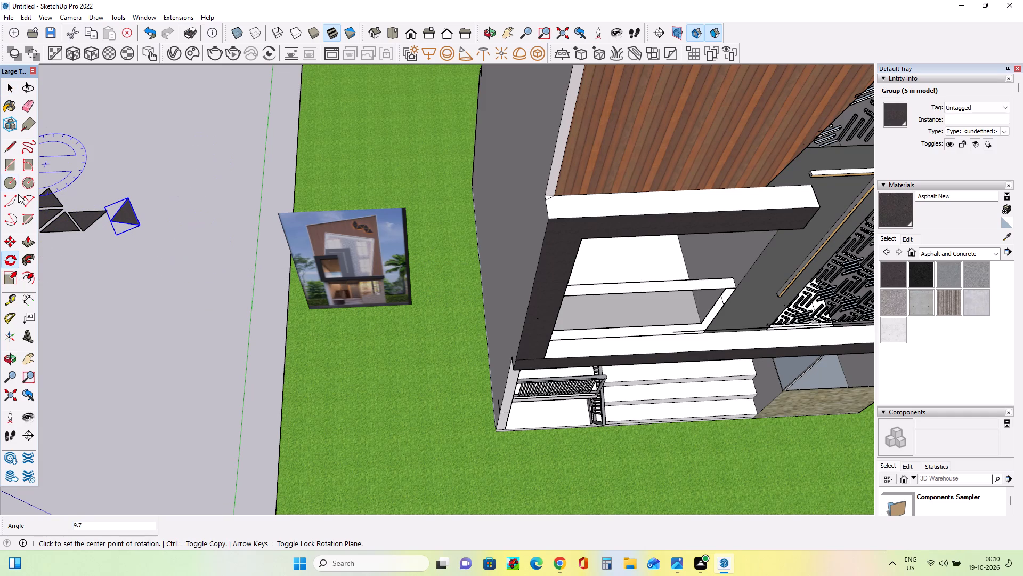
Move the rotated outermost triangle about 2' 6" back beside the slanted edge of the inverted triangle and clear the selection.
{"action": "left_click", "coordinate": [11, 244]}
{"action": "left_click_drag", "start_coordinate": [122, 221], "coordinate": [110, 240]}
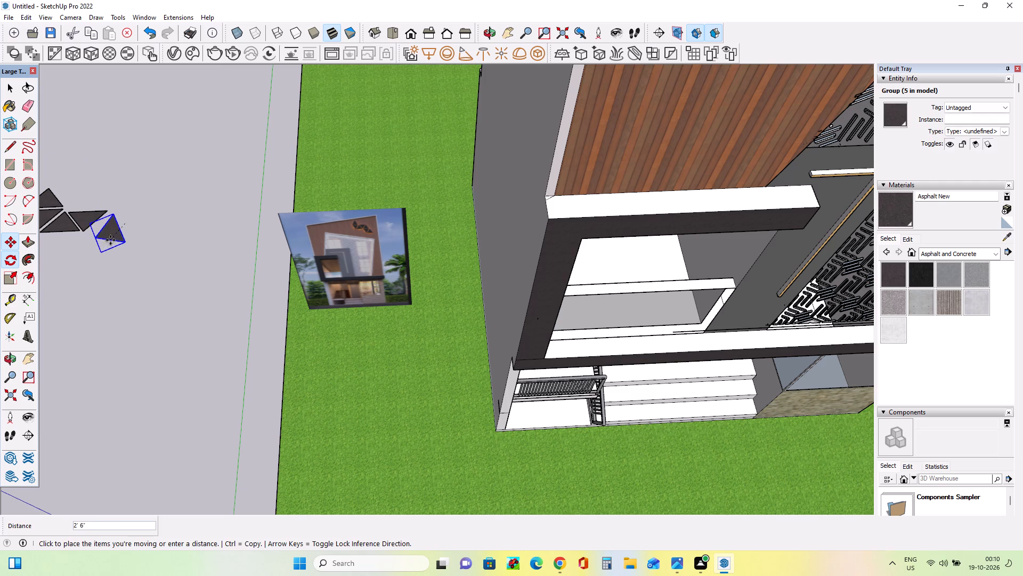
{"action": "left_click_drag", "start_coordinate": [110, 240], "coordinate": [107, 238]}
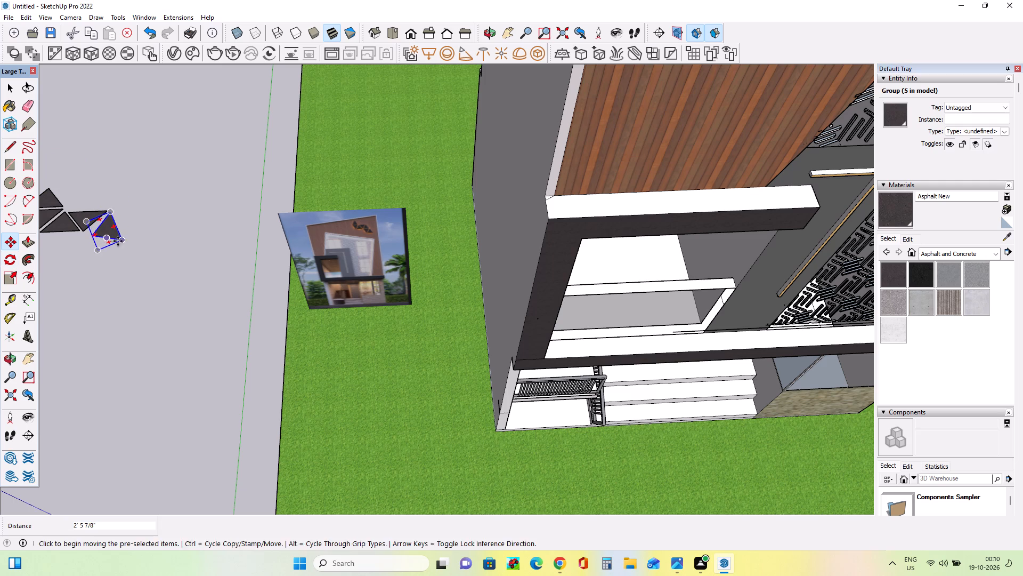
{"action": "left_click", "coordinate": [10, 87]}
{"action": "left_click", "coordinate": [100, 130]}
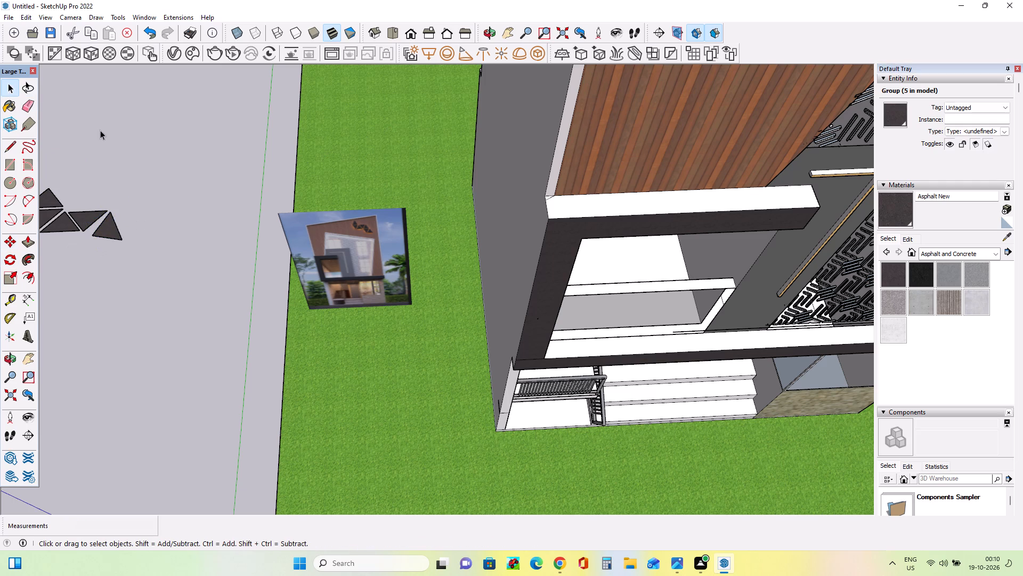
Rotate the outermost triangle a further 9.8 degrees or so clockwise on the ground plane.
{"action": "left_click", "coordinate": [104, 230]}
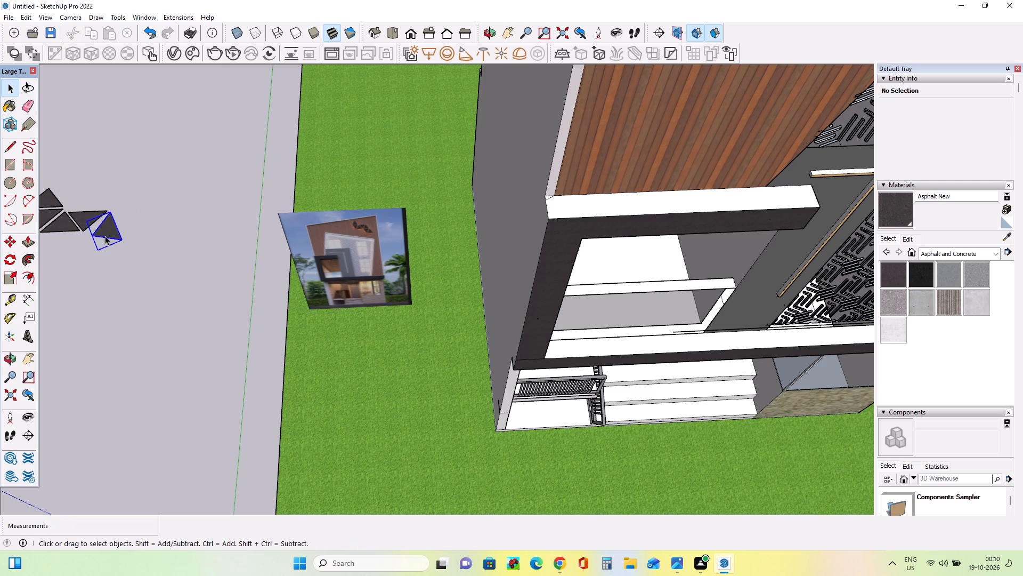
{"action": "left_click", "coordinate": [105, 236]}
{"action": "left_click", "coordinate": [9, 242]}
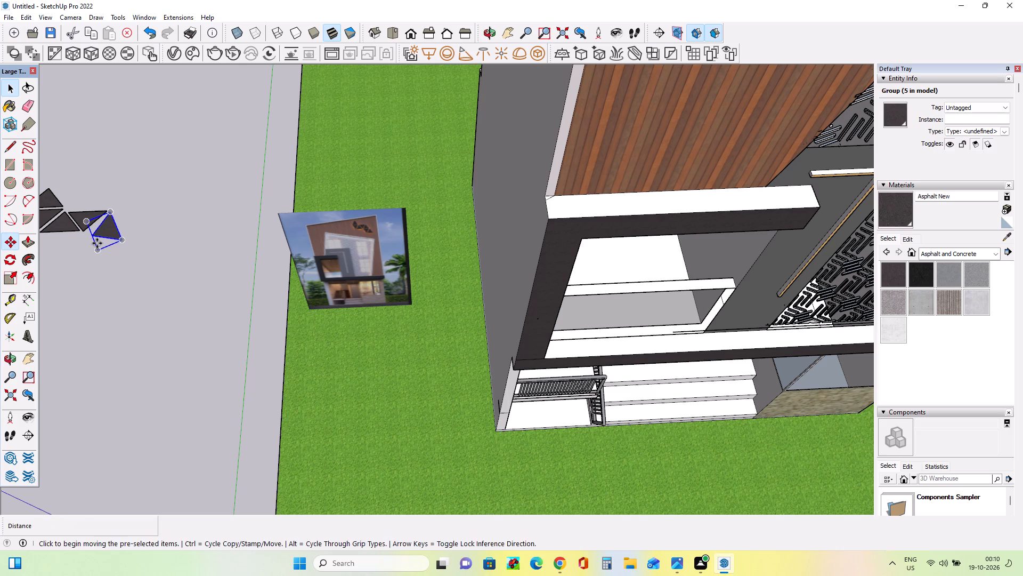
{"action": "left_click", "coordinate": [97, 243]}
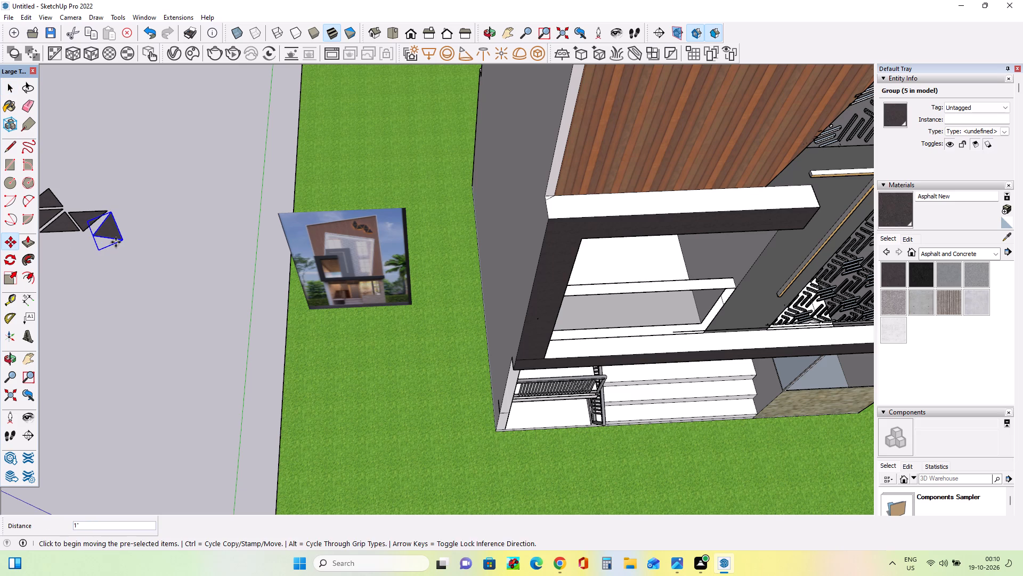
{"action": "left_click", "coordinate": [9, 263]}
{"action": "left_click", "coordinate": [190, 293]}
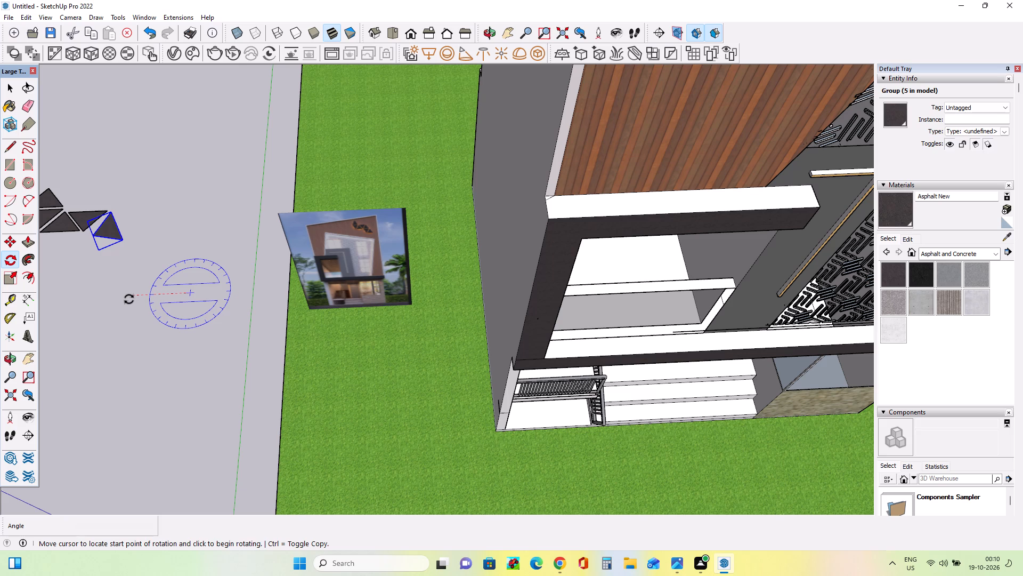
{"action": "left_click", "coordinate": [129, 299]}
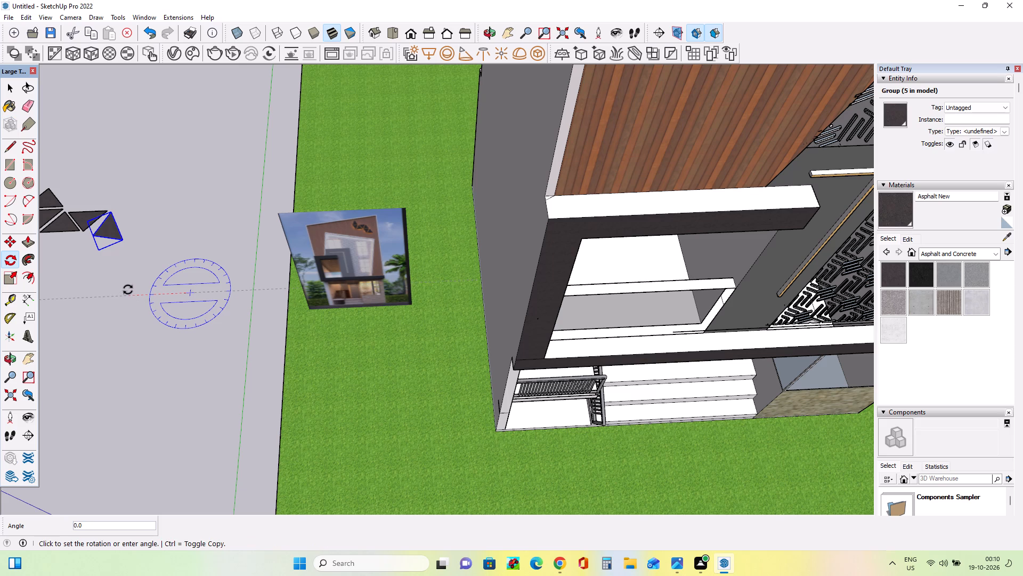
{"action": "left_click", "coordinate": [129, 286]}
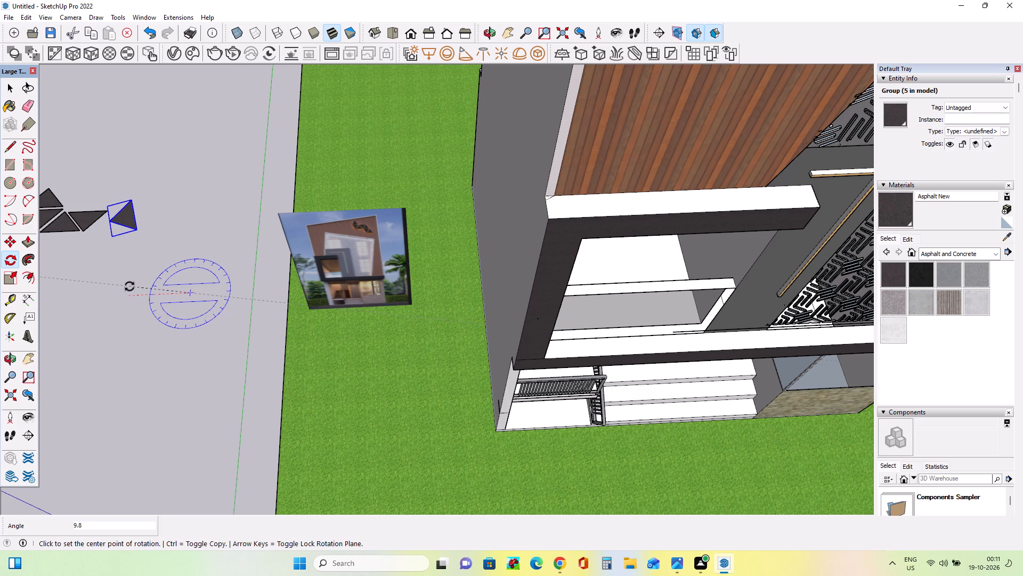
Move the rotated outermost triangle about 2' 7" back against the inverted triangle's slanted edge and clear the selection.
{"action": "left_click", "coordinate": [11, 237]}
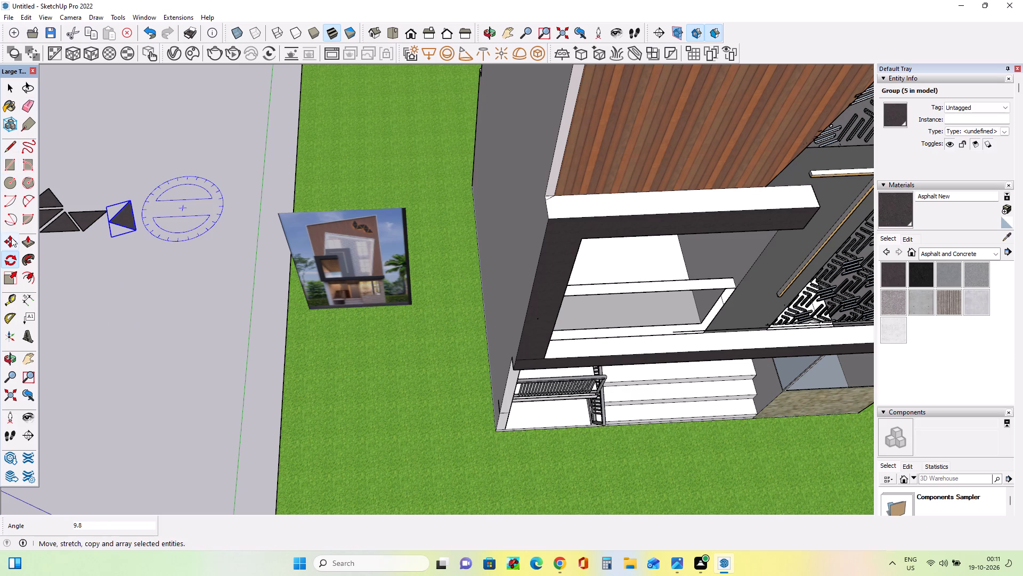
{"action": "left_click", "coordinate": [124, 223]}
{"action": "left_click_drag", "start_coordinate": [124, 222], "coordinate": [124, 222]}
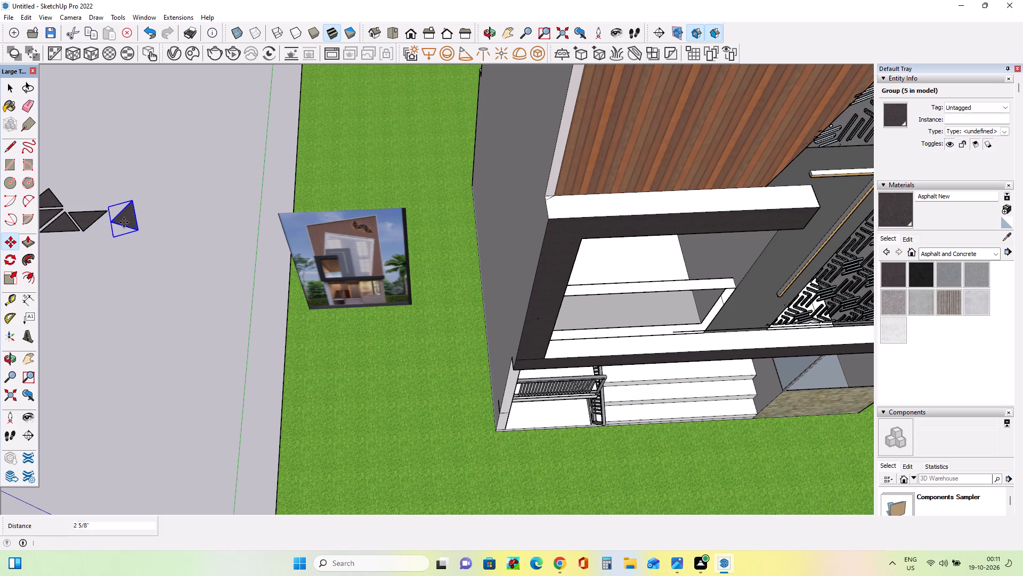
{"action": "left_click_drag", "start_coordinate": [124, 222], "coordinate": [96, 245]}
{"action": "left_click_drag", "start_coordinate": [123, 223], "coordinate": [124, 222]}
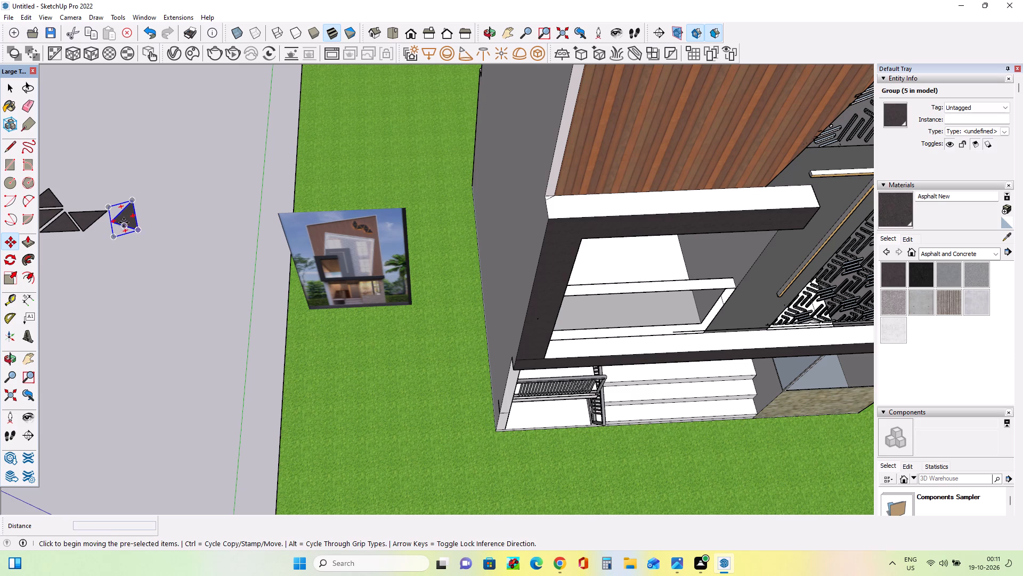
{"action": "left_click_drag", "start_coordinate": [124, 222], "coordinate": [103, 238]}
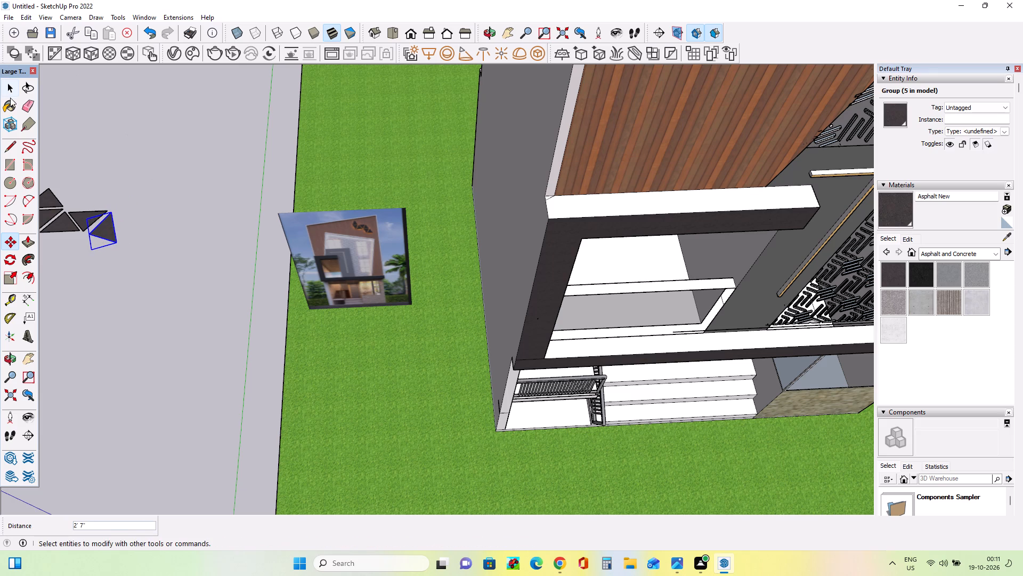
{"action": "left_click", "coordinate": [10, 92]}
{"action": "left_click", "coordinate": [101, 111]}
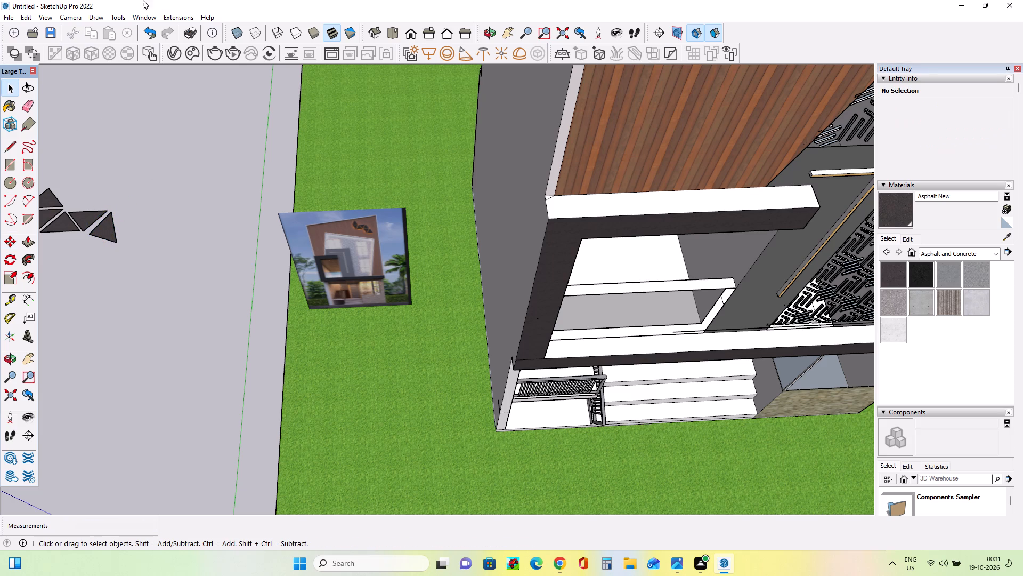
Examine the triangular motif on the reference image's wood facade and compare it with the assembled triangles.
{"action": "scroll", "coordinate": [339, 230], "scroll_direction": "up", "scroll_amount": 3}
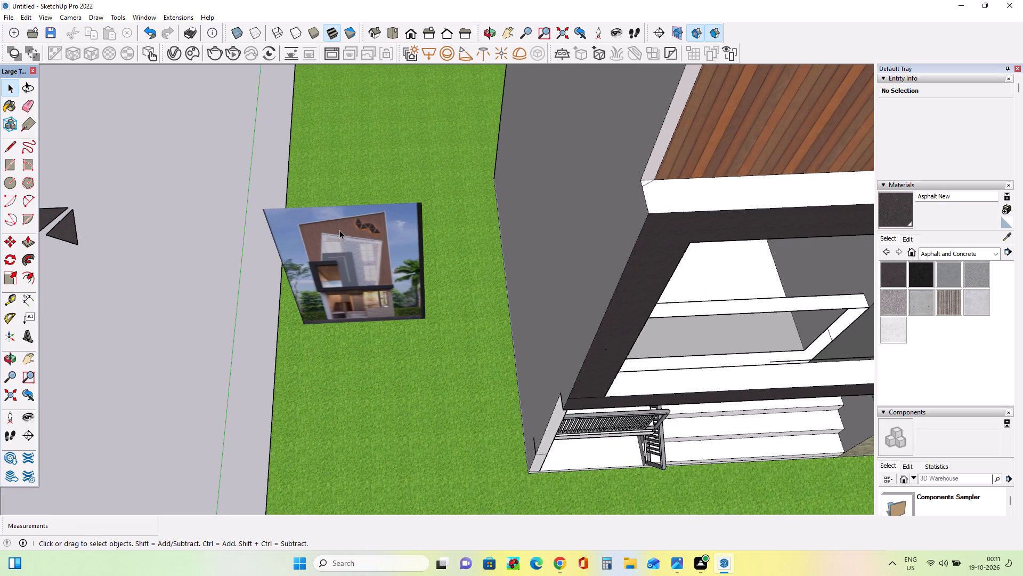
{"action": "scroll", "coordinate": [339, 230], "scroll_direction": "up", "scroll_amount": 6}
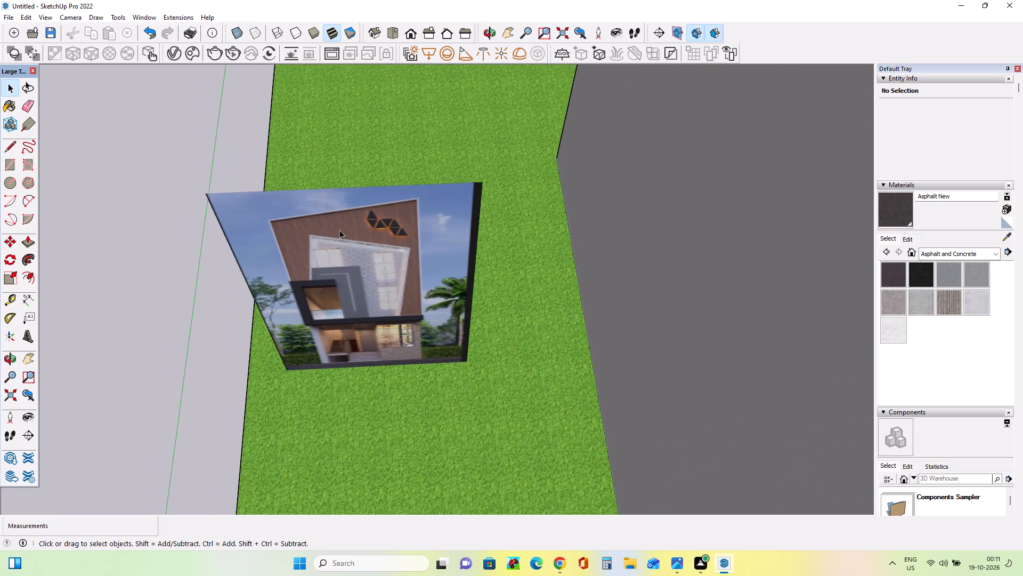
{"action": "scroll", "coordinate": [339, 230], "scroll_direction": "down", "scroll_amount": 10}
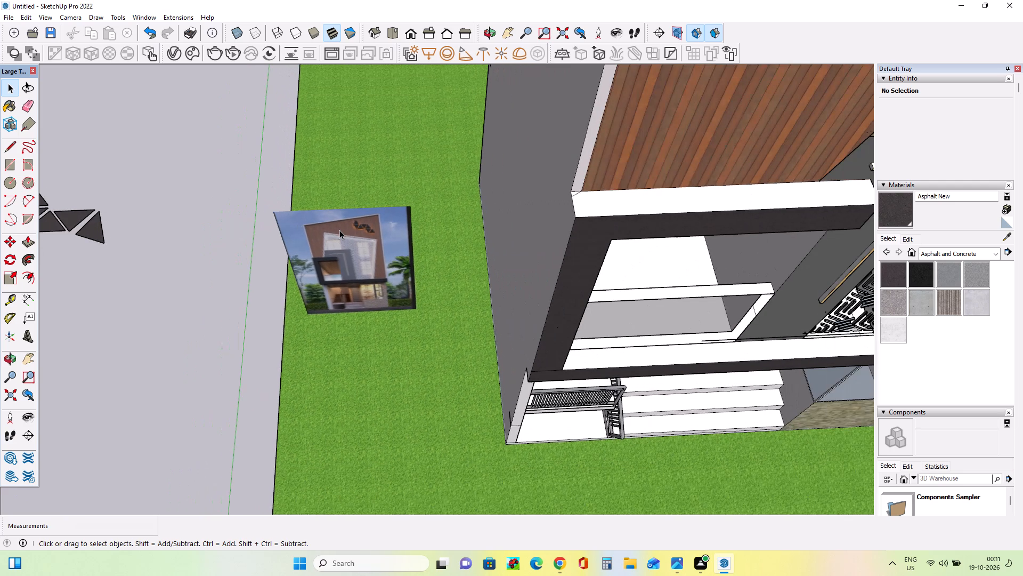
{"action": "scroll", "coordinate": [339, 230], "scroll_direction": "down", "scroll_amount": 2}
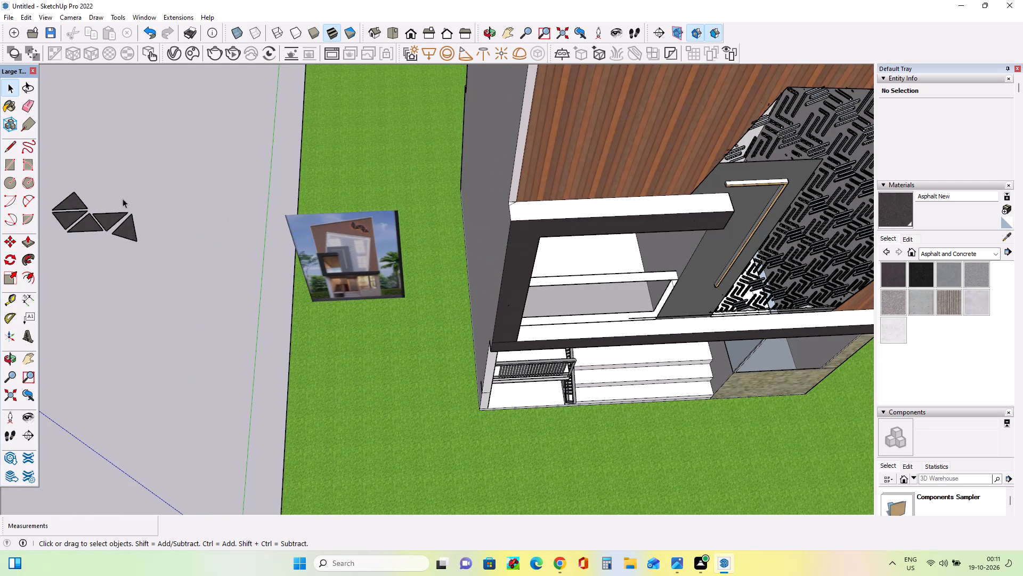
{"action": "scroll", "coordinate": [346, 227], "scroll_direction": "up", "scroll_amount": 4}
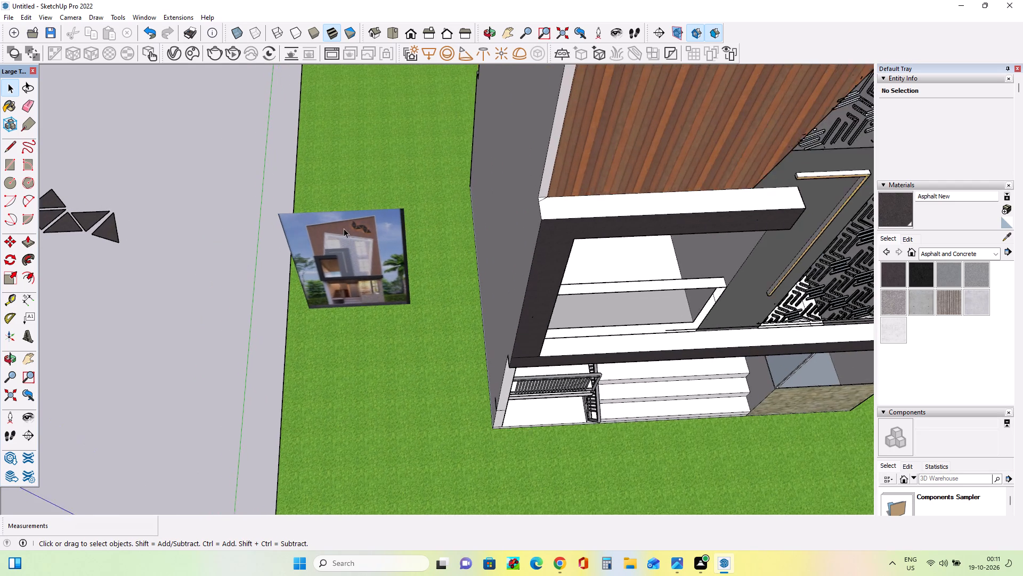
{"action": "scroll", "coordinate": [362, 237], "scroll_direction": "up", "scroll_amount": 9}
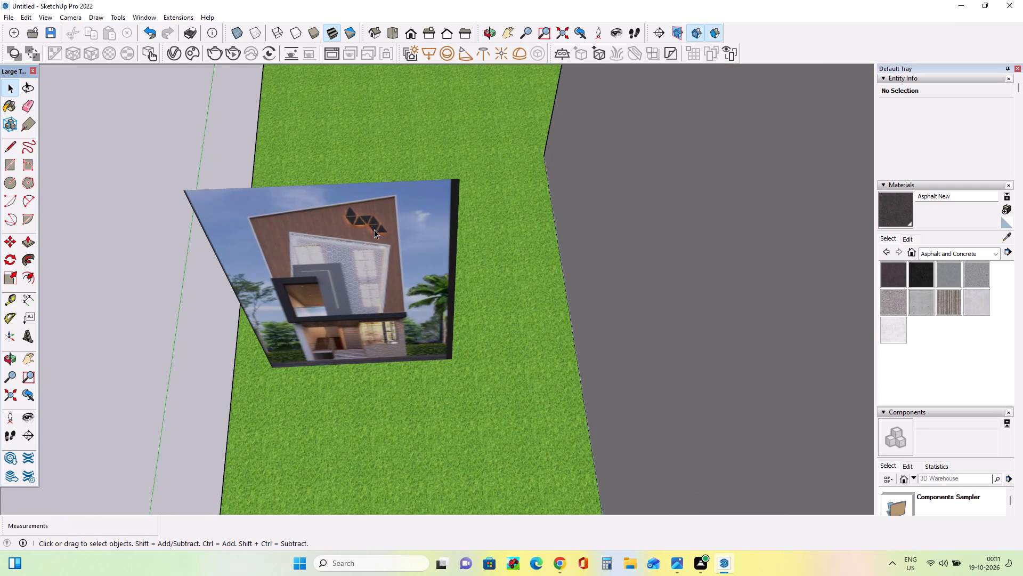
{"action": "scroll", "coordinate": [375, 228], "scroll_direction": "down", "scroll_amount": 2}
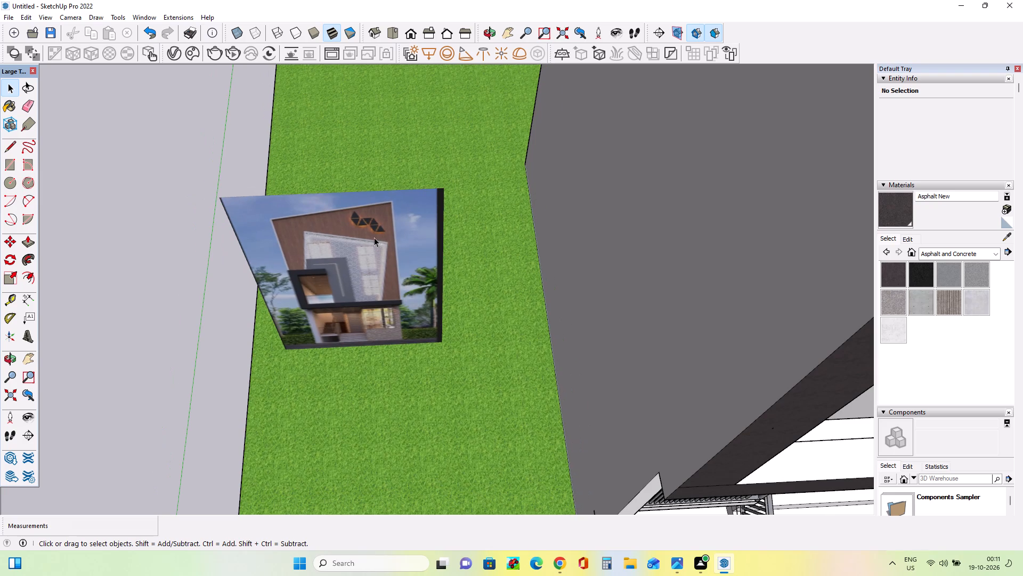
{"action": "scroll", "coordinate": [374, 237], "scroll_direction": "up", "scroll_amount": 3}
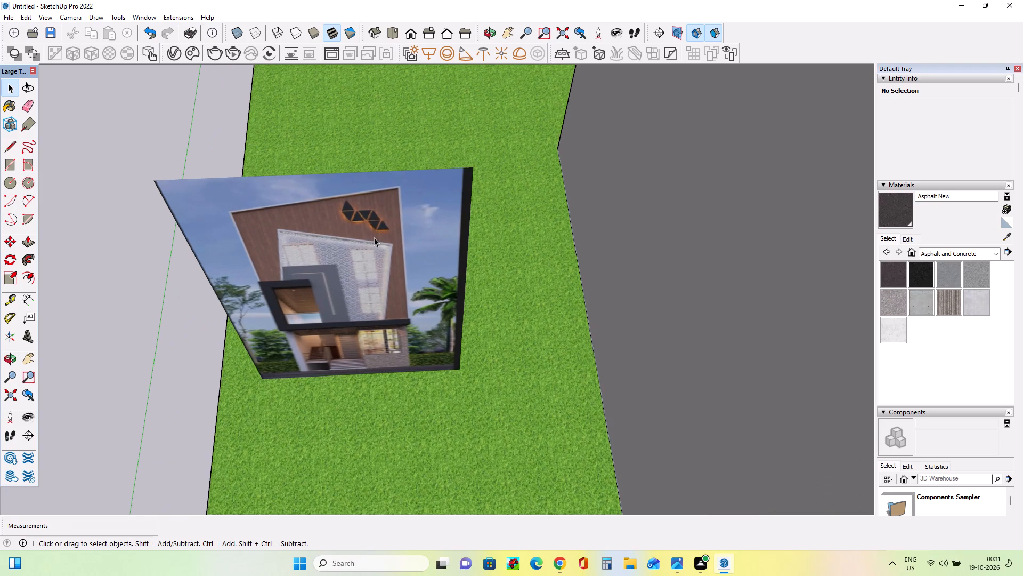
{"action": "scroll", "coordinate": [374, 237], "scroll_direction": "down", "scroll_amount": 8}
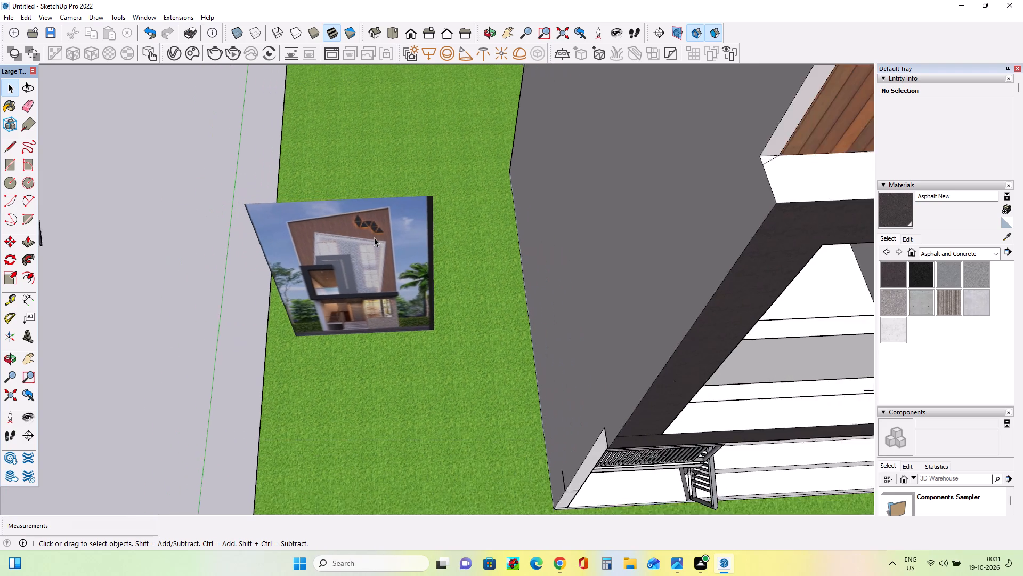
{"action": "scroll", "coordinate": [374, 237], "scroll_direction": "down", "scroll_amount": 4}
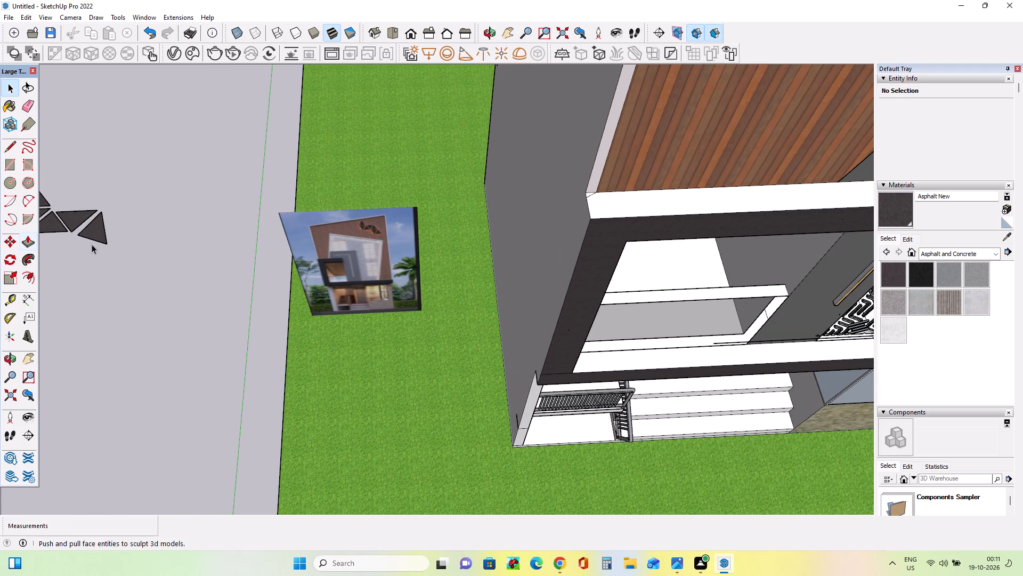
Copy the inverted triangle next to the outermost one about 5' 1" away, placing the copy just below the outermost triangle.
{"action": "scroll", "coordinate": [115, 239], "scroll_direction": "down", "scroll_amount": 2}
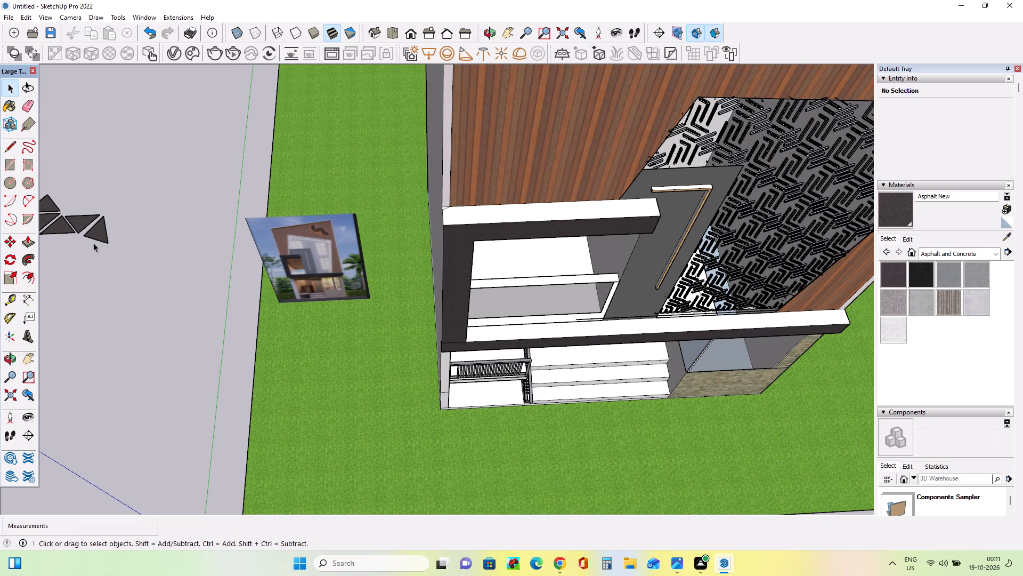
{"action": "left_click", "coordinate": [74, 221]}
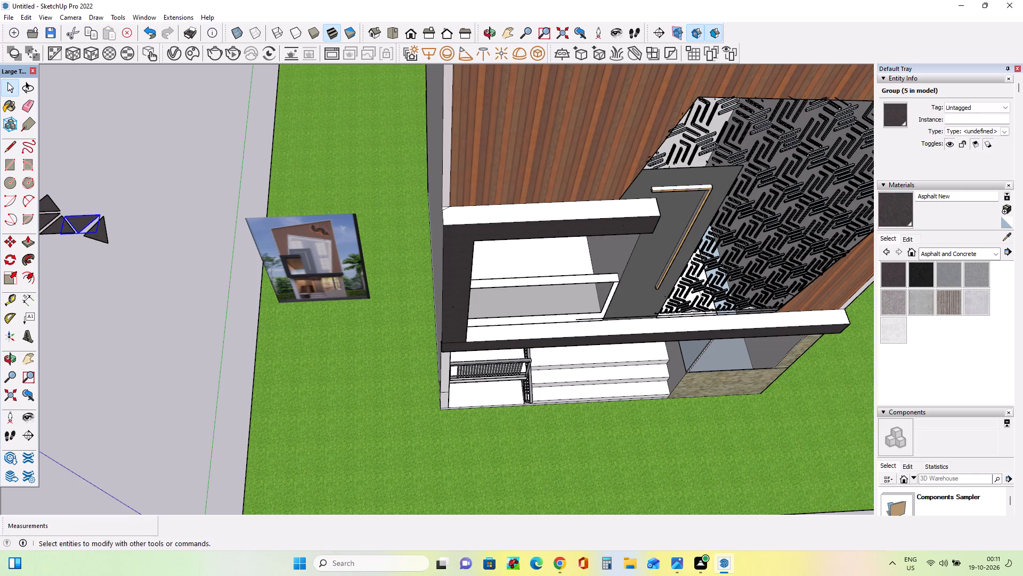
{"action": "left_click", "coordinate": [6, 242]}
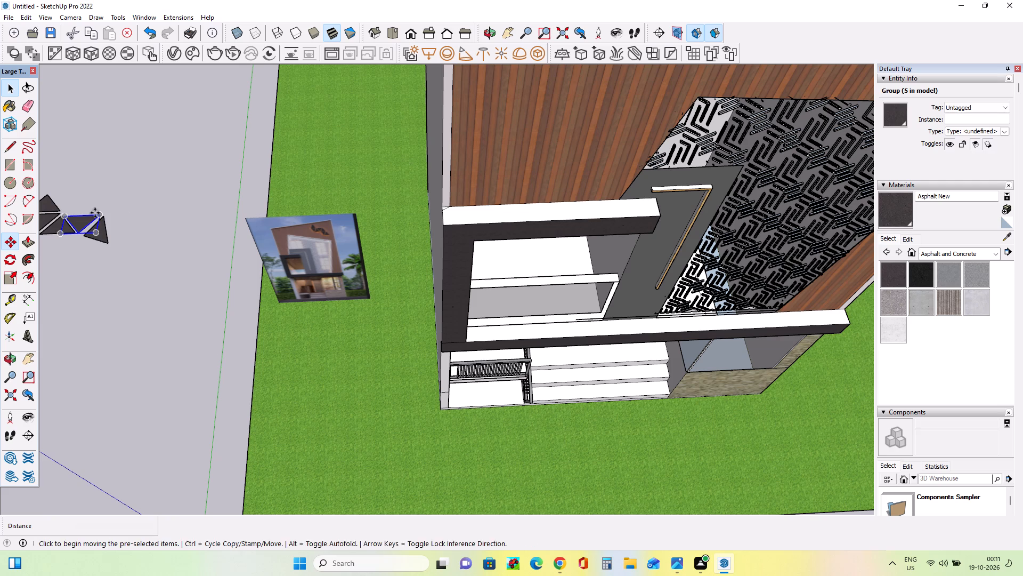
{"action": "left_click", "coordinate": [91, 216]}
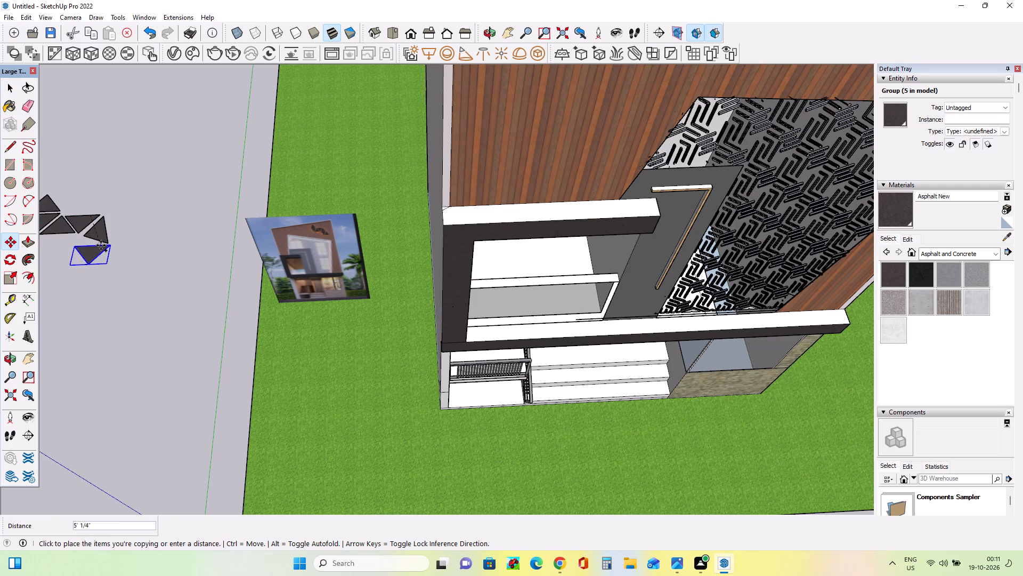
{"action": "left_click", "coordinate": [101, 246]}
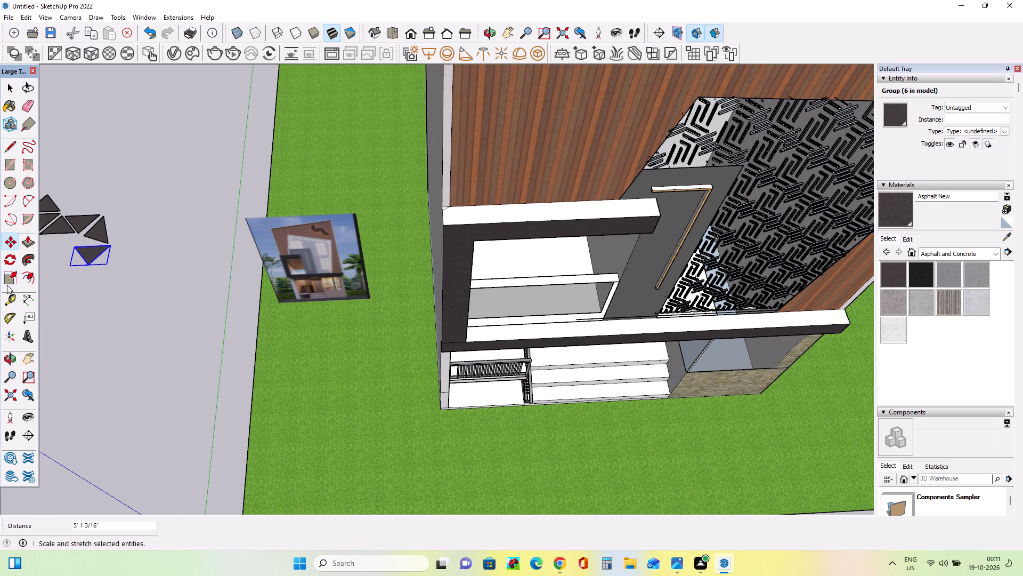
Rotate the newly copied triangle about 24.3 degrees clockwise on the ground plane.
{"action": "left_click", "coordinate": [10, 257]}
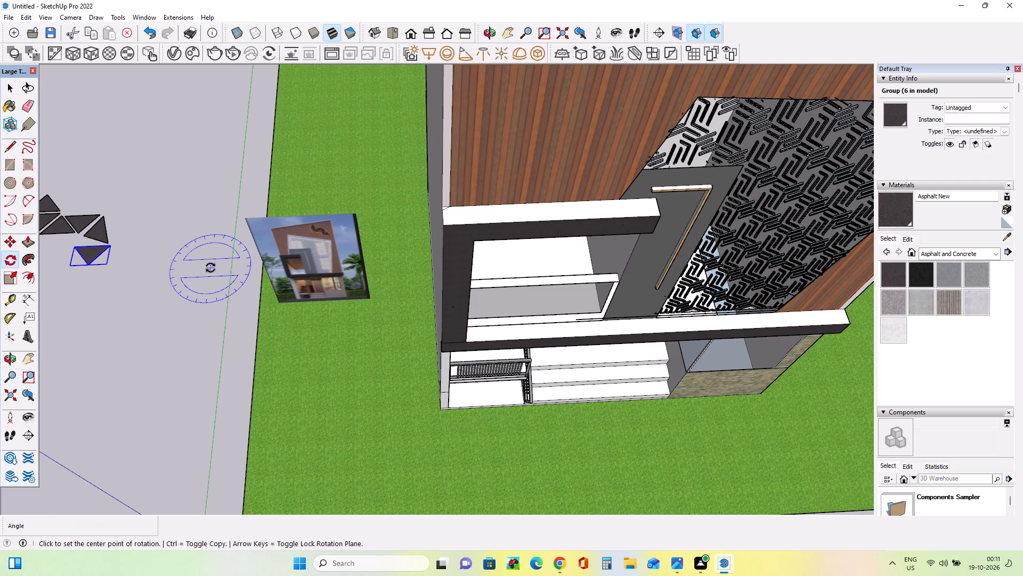
{"action": "left_click", "coordinate": [210, 268]}
{"action": "left_click", "coordinate": [165, 271]}
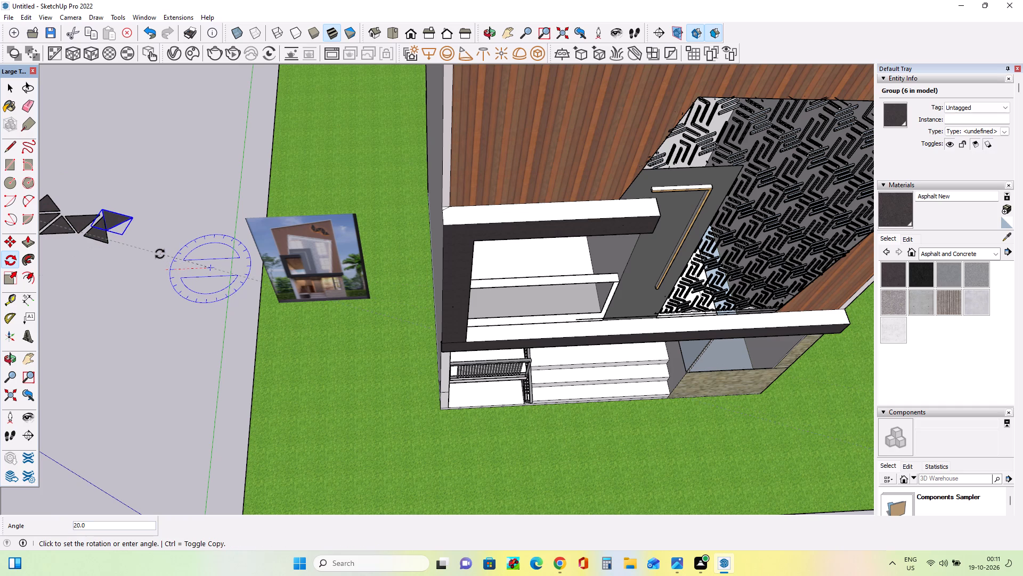
{"action": "left_click", "coordinate": [161, 250]}
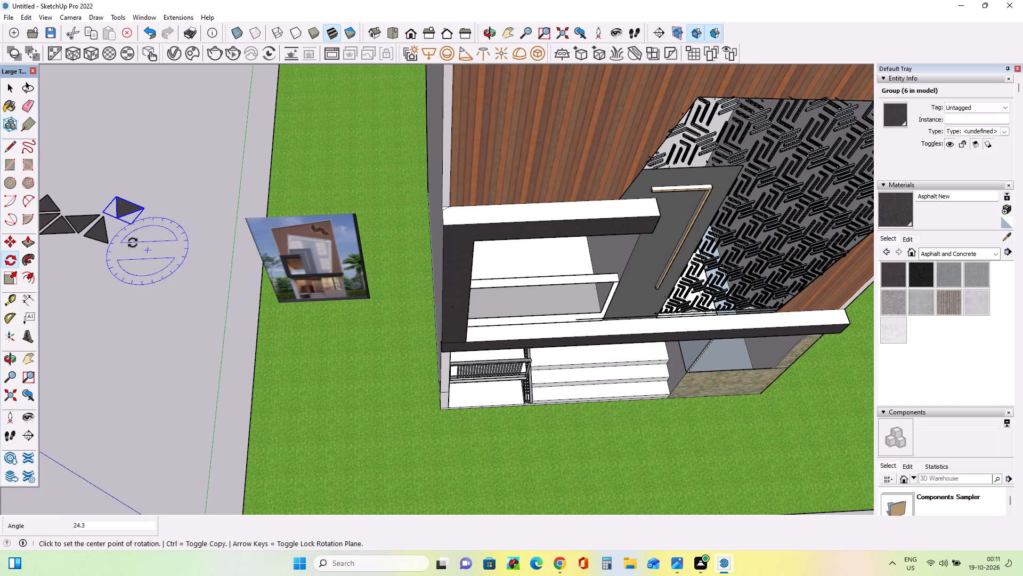
Turn the copied triangle by 120 degrees and move it about 7' 1" to just below the outermost triangle.
{"action": "left_click", "coordinate": [9, 241]}
{"action": "left_click_drag", "start_coordinate": [126, 205], "coordinate": [81, 256]}
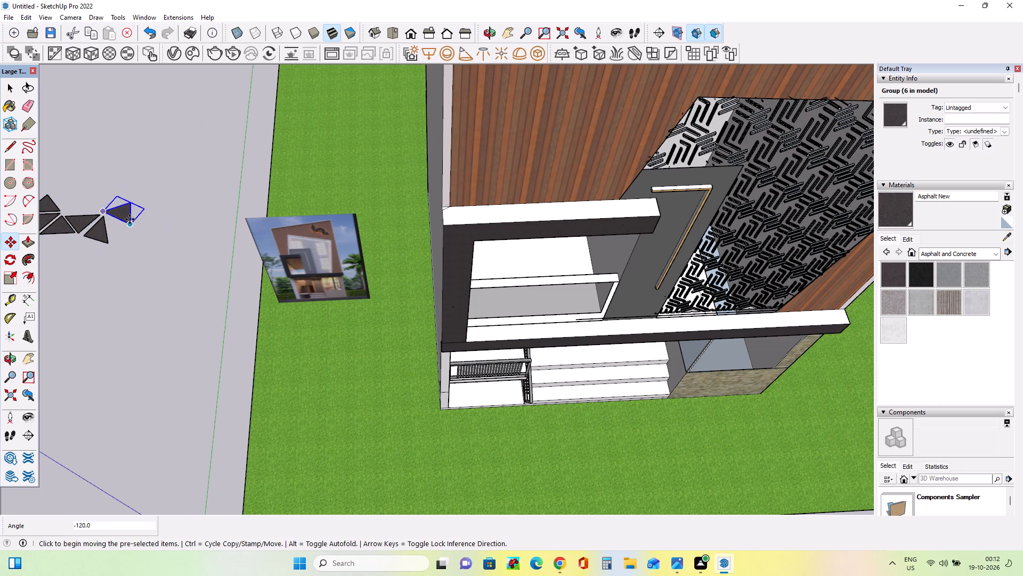
{"action": "left_click_drag", "start_coordinate": [129, 219], "coordinate": [98, 270]}
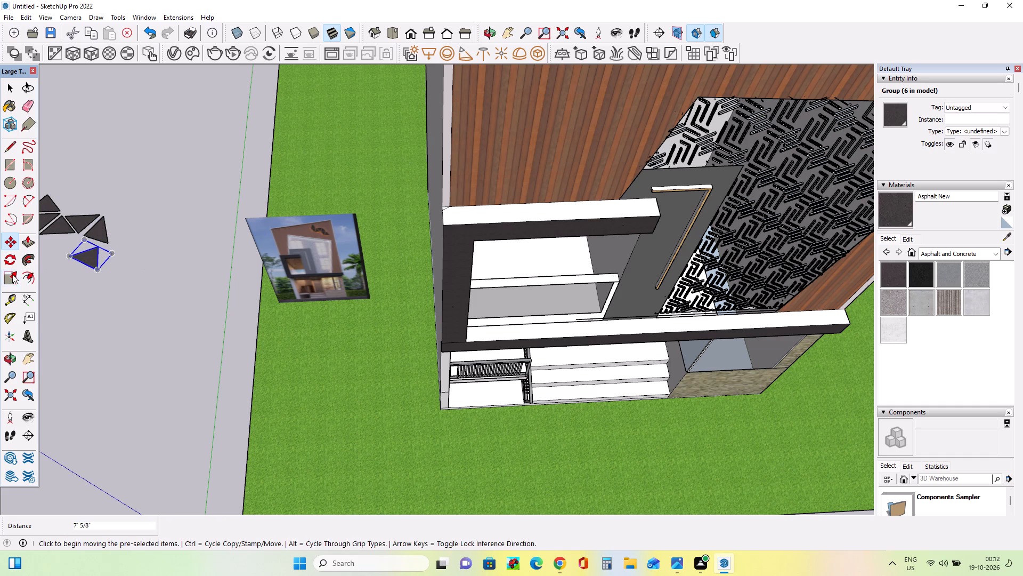
Rotate the copied triangle 180 degrees on the ground plane.
{"action": "left_click", "coordinate": [13, 260]}
{"action": "left_click", "coordinate": [163, 265]}
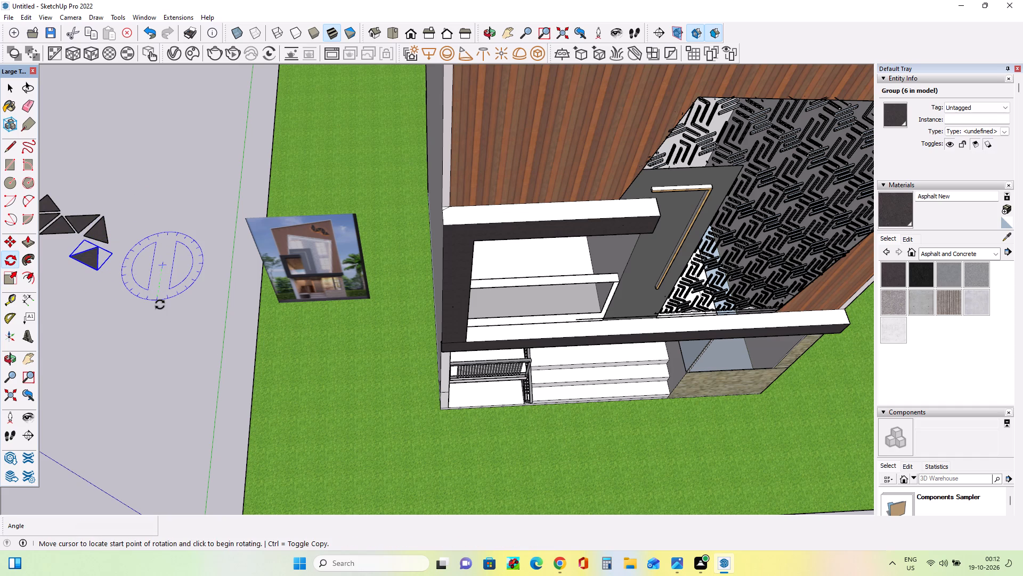
{"action": "left_click", "coordinate": [160, 305]}
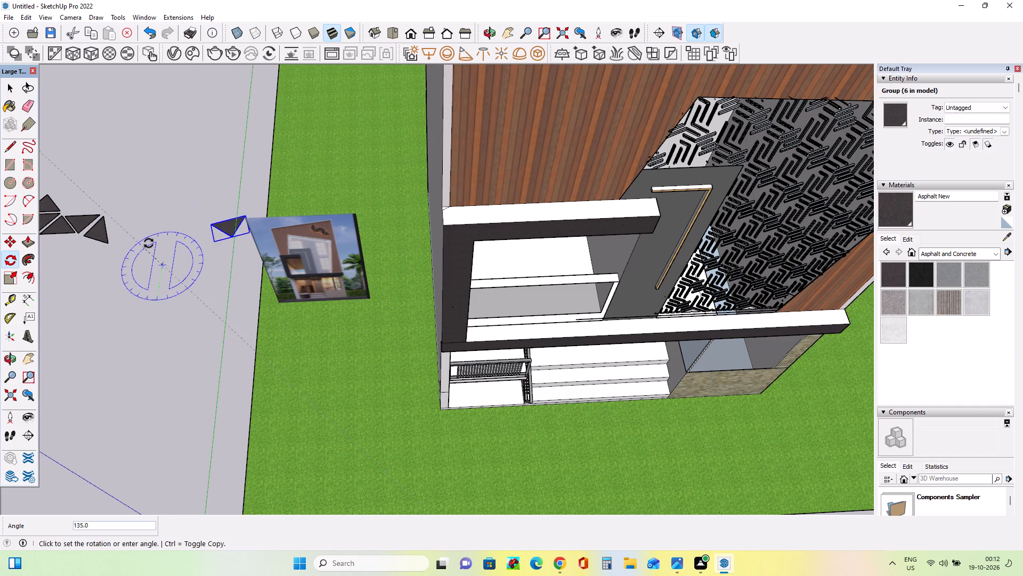
{"action": "left_click", "coordinate": [163, 233]}
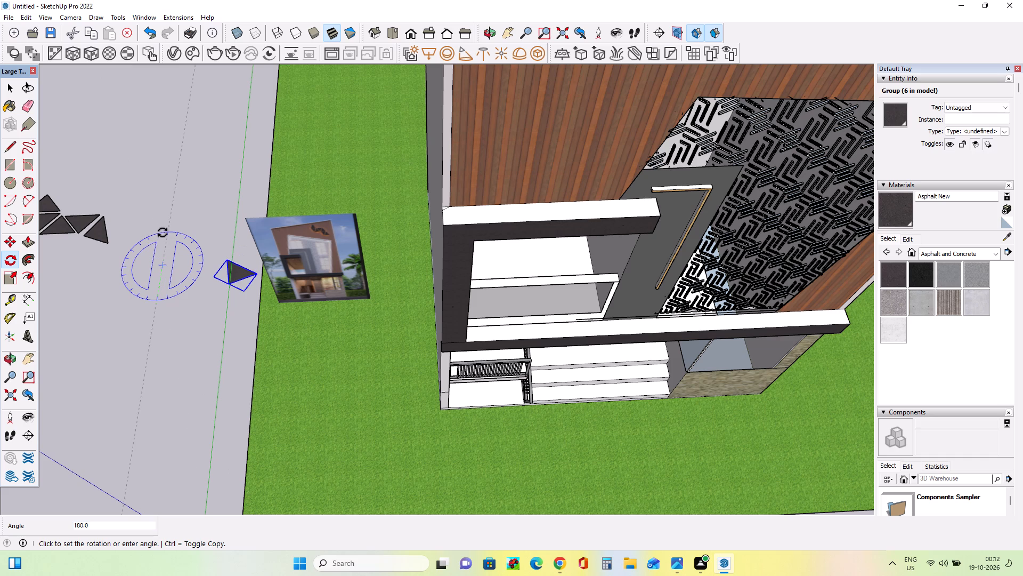
Move the rotated copy about 18' 8" back to just below the outermost triangle.
{"action": "left_click", "coordinate": [11, 245]}
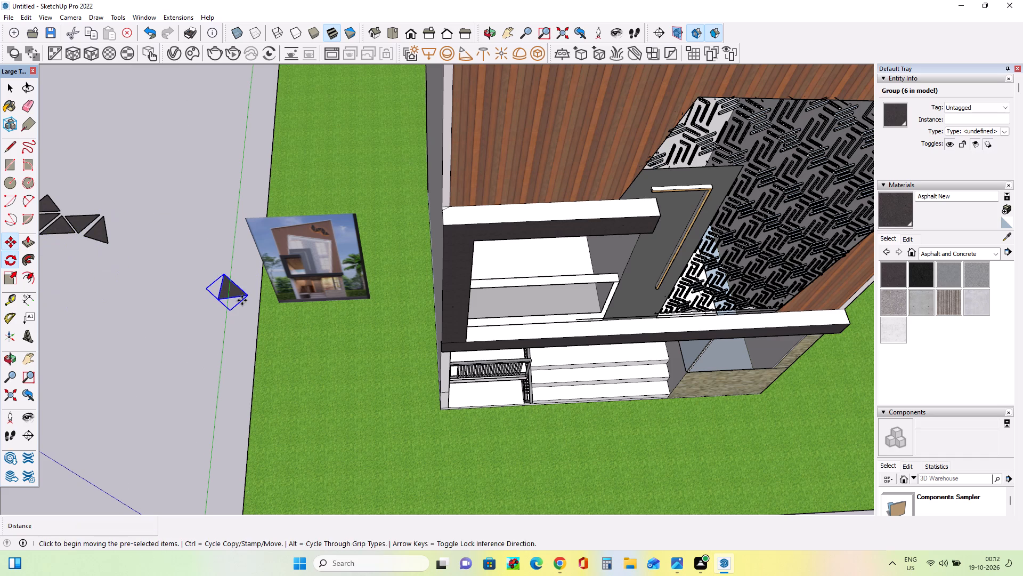
{"action": "left_click_drag", "start_coordinate": [239, 297], "coordinate": [87, 259]}
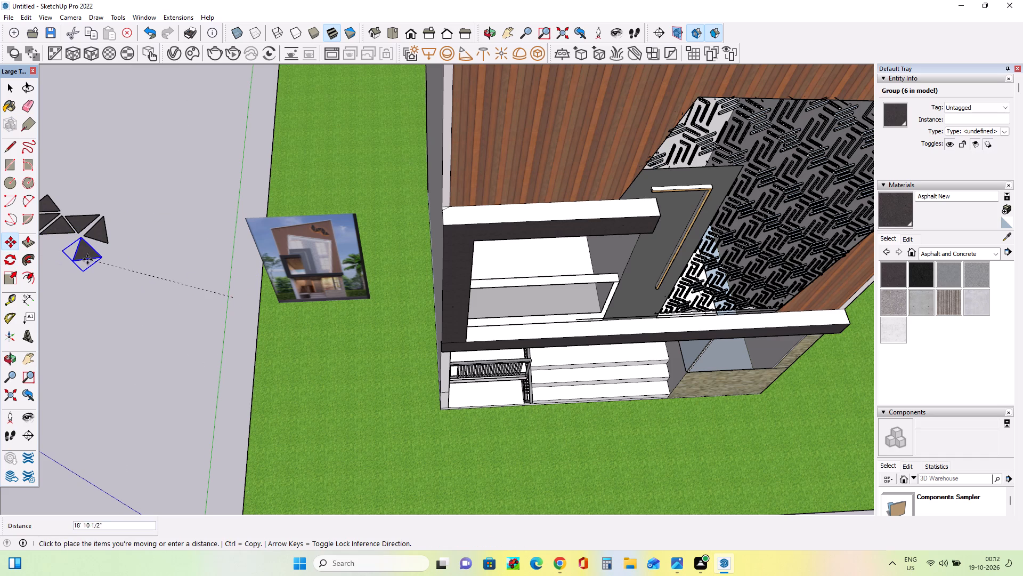
{"action": "left_click_drag", "start_coordinate": [87, 259], "coordinate": [88, 261]}
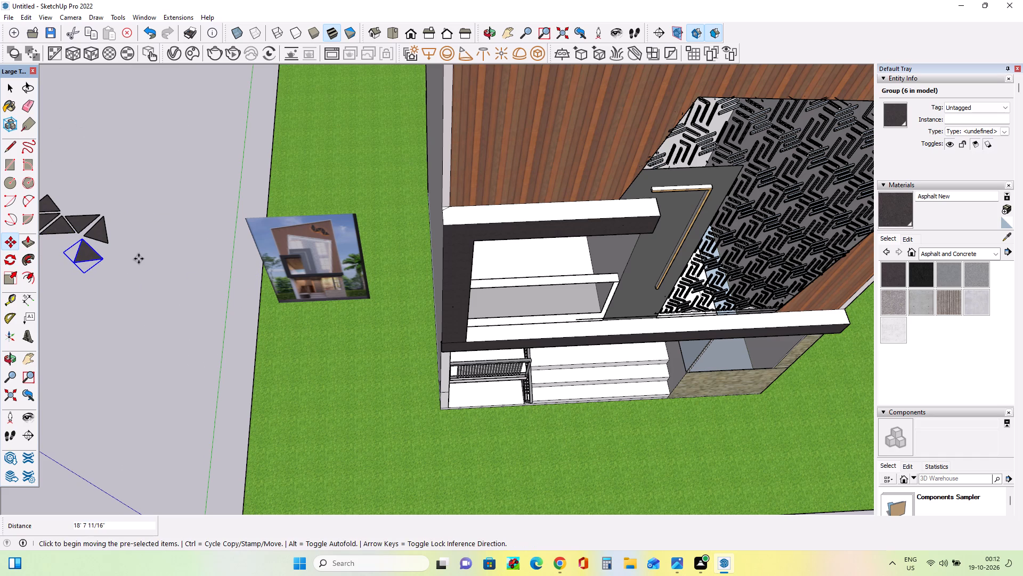
Rotate the copied triangle a further 18.9 degrees or so counterclockwise on the ground plane.
{"action": "left_click", "coordinate": [10, 261]}
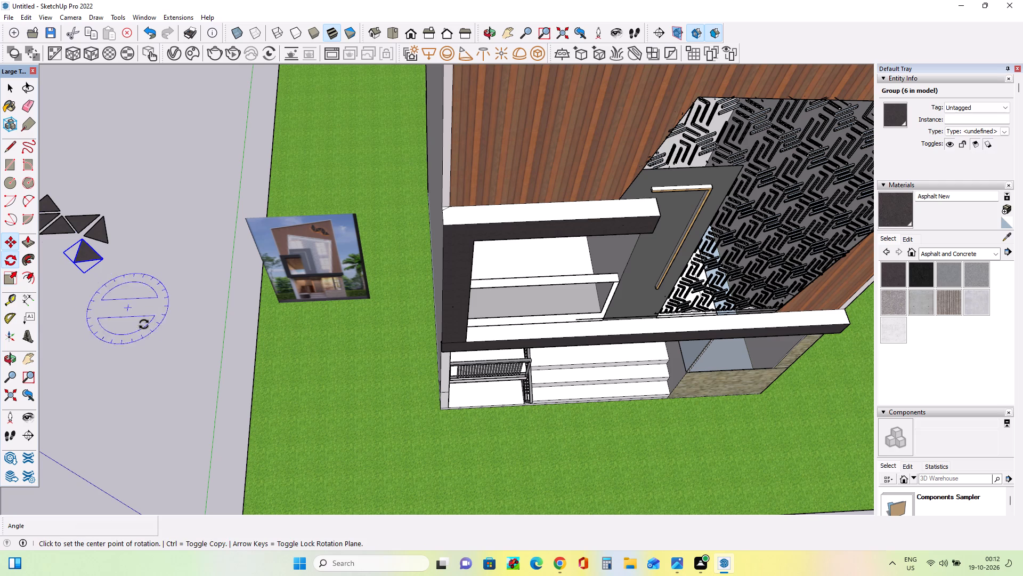
{"action": "left_click", "coordinate": [154, 327]}
{"action": "left_click", "coordinate": [97, 334]}
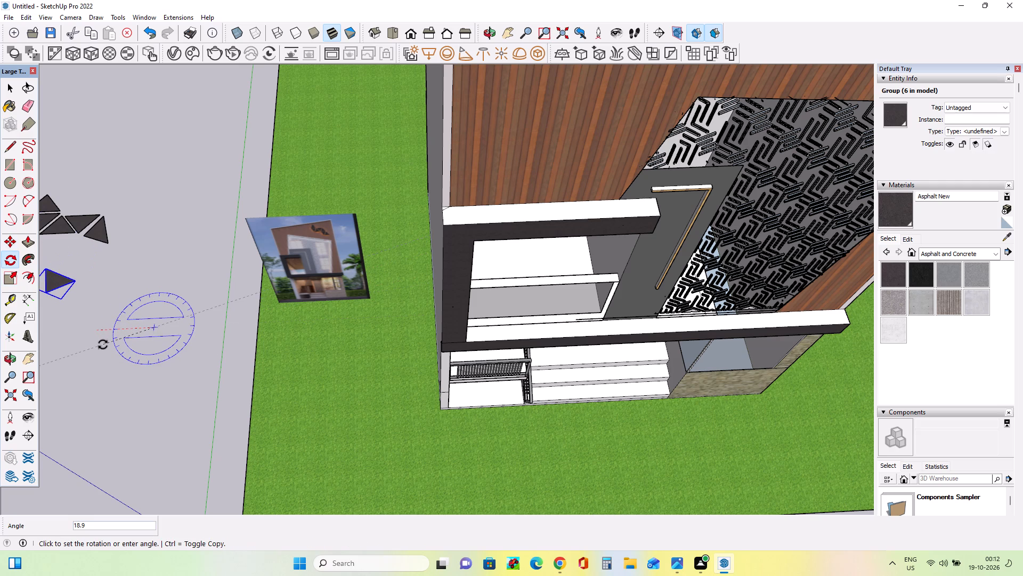
{"action": "left_click", "coordinate": [103, 345]}
Move the rotated copy about 5' 7" up against the outermost triangle's lower edge and clear the selection.
{"action": "left_click", "coordinate": [7, 247]}
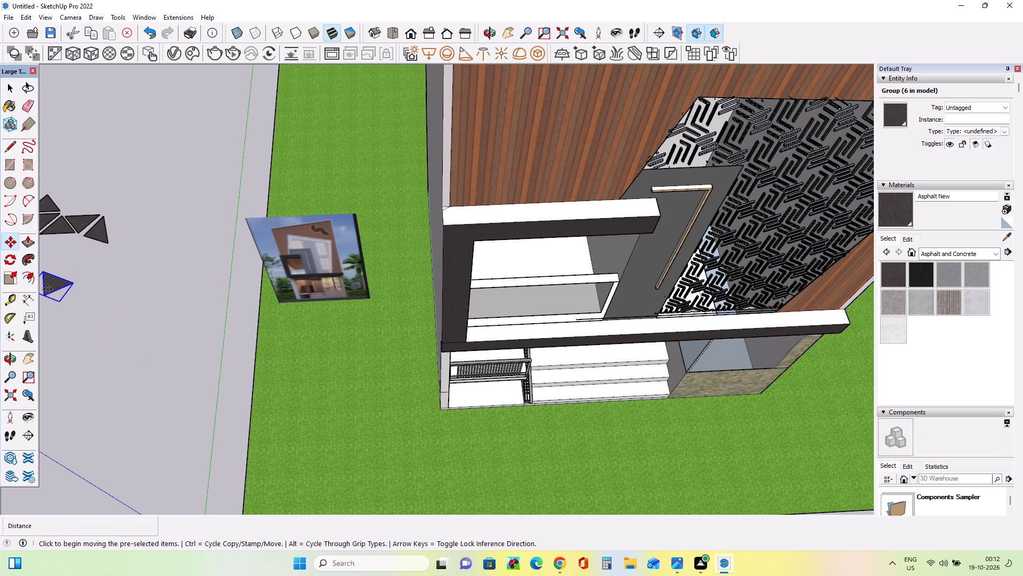
{"action": "left_click_drag", "start_coordinate": [47, 289], "coordinate": [86, 259]}
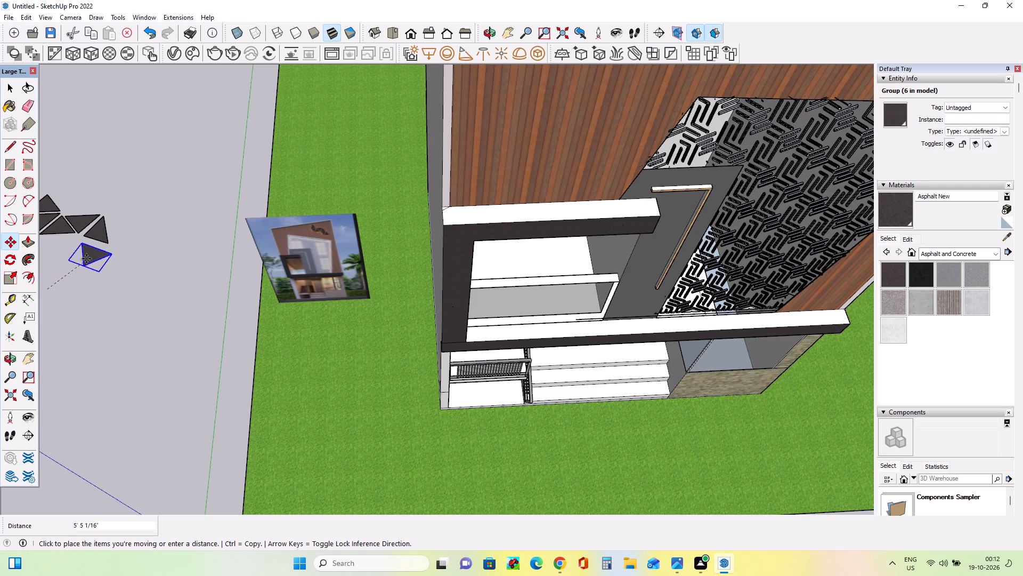
{"action": "left_click_drag", "start_coordinate": [86, 259], "coordinate": [85, 256]}
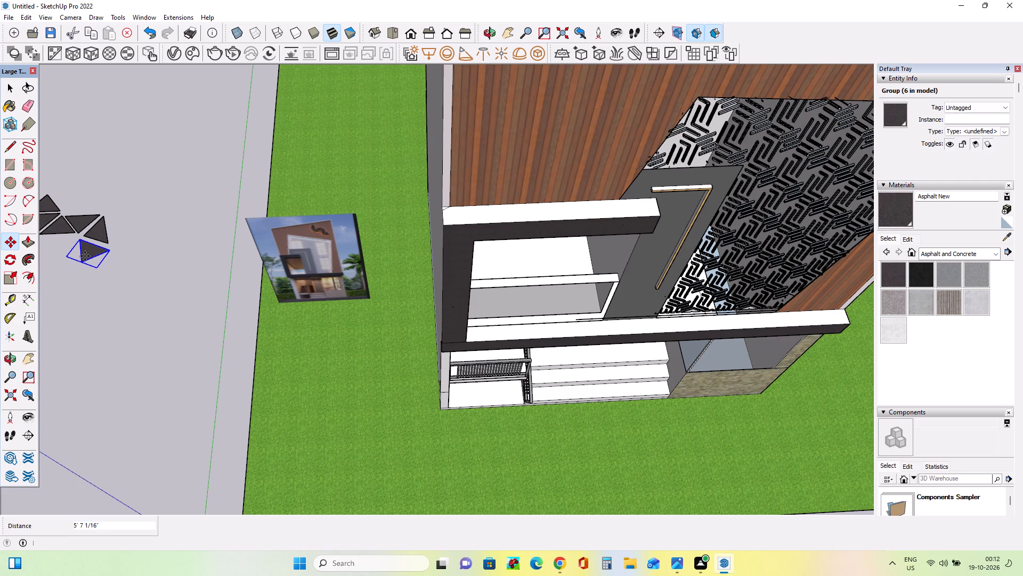
{"action": "left_click", "coordinate": [7, 87]}
{"action": "left_click", "coordinate": [102, 150]}
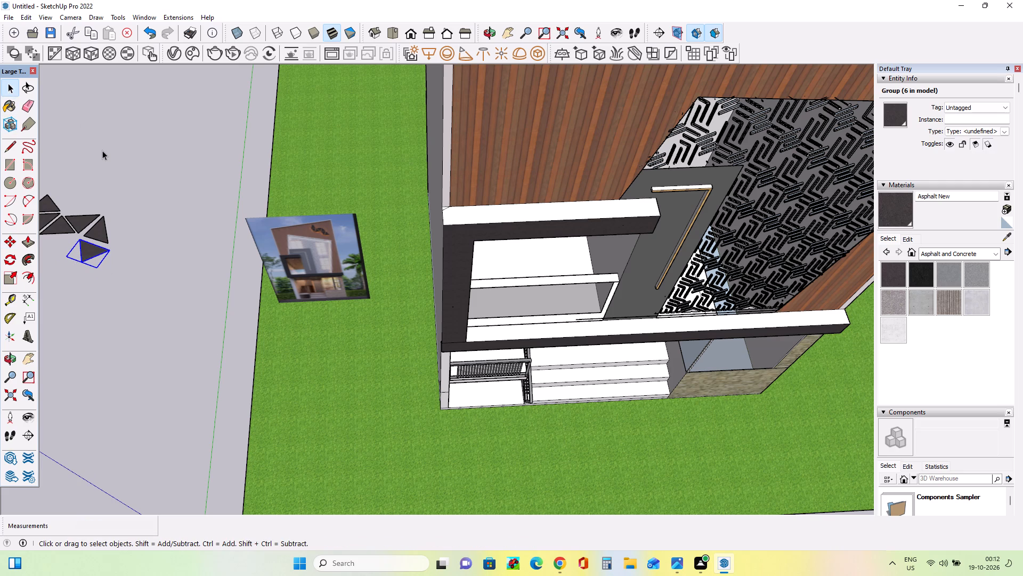
{"action": "double_click", "coordinate": [105, 162]}
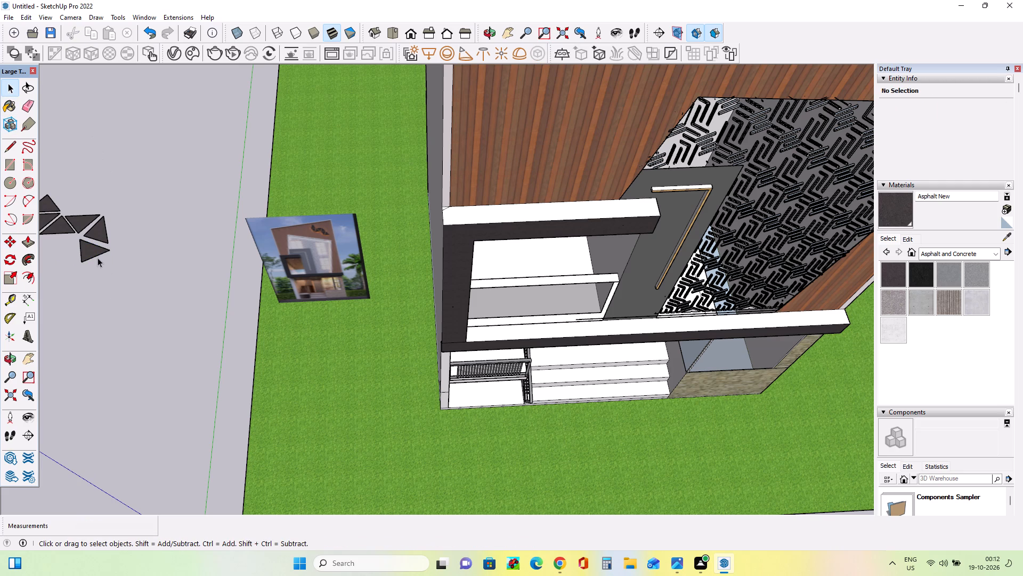
Examine the triangular motif on the reference image's facade and compare it with the assembled triangles.
{"action": "scroll", "coordinate": [301, 234], "scroll_direction": "up", "scroll_amount": 10}
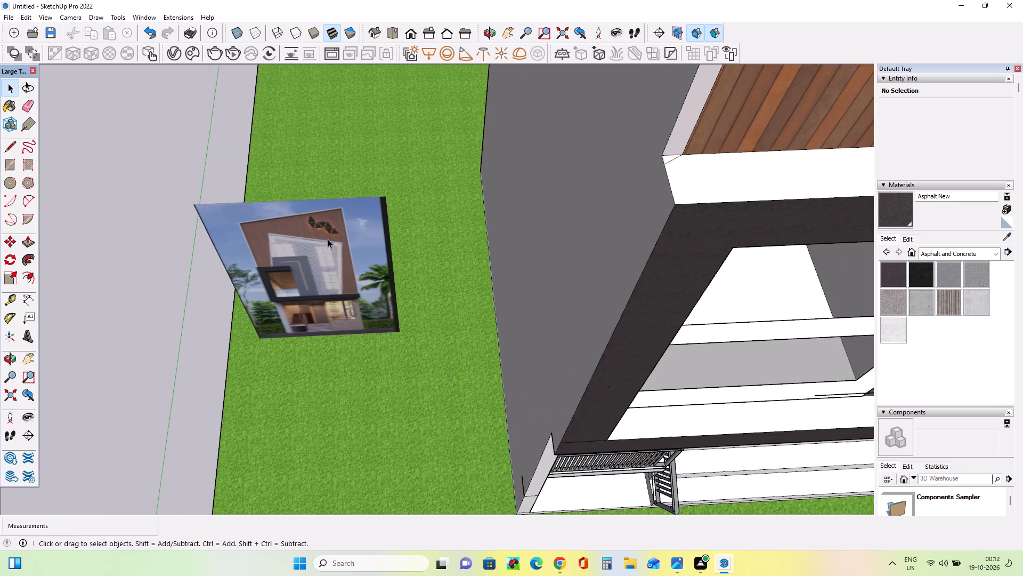
{"action": "scroll", "coordinate": [328, 239], "scroll_direction": "up", "scroll_amount": 5}
{"action": "scroll", "coordinate": [328, 239], "scroll_direction": "down", "scroll_amount": 8}
{"action": "scroll", "coordinate": [328, 239], "scroll_direction": "up", "scroll_amount": 1}
{"action": "scroll", "coordinate": [328, 239], "scroll_direction": "down", "scroll_amount": 9}
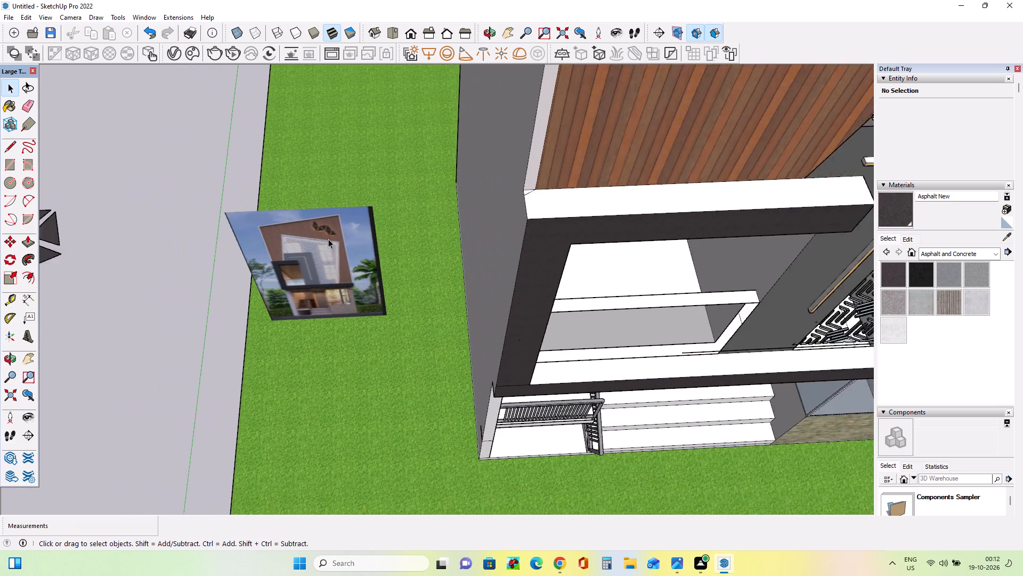
{"action": "scroll", "coordinate": [329, 238], "scroll_direction": "down", "scroll_amount": 5}
{"action": "scroll", "coordinate": [141, 232], "scroll_direction": "down", "scroll_amount": 2}
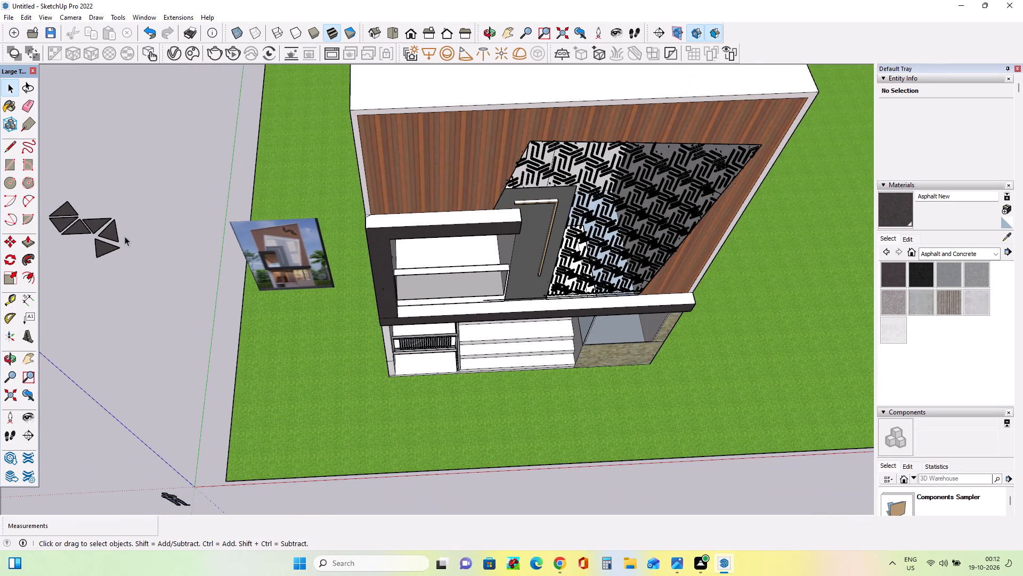
Check the reference motif and rotate the triangle between the inverted triangle and the lowest copy by 255 degrees on the ground plane.
{"action": "left_click", "coordinate": [109, 233]}
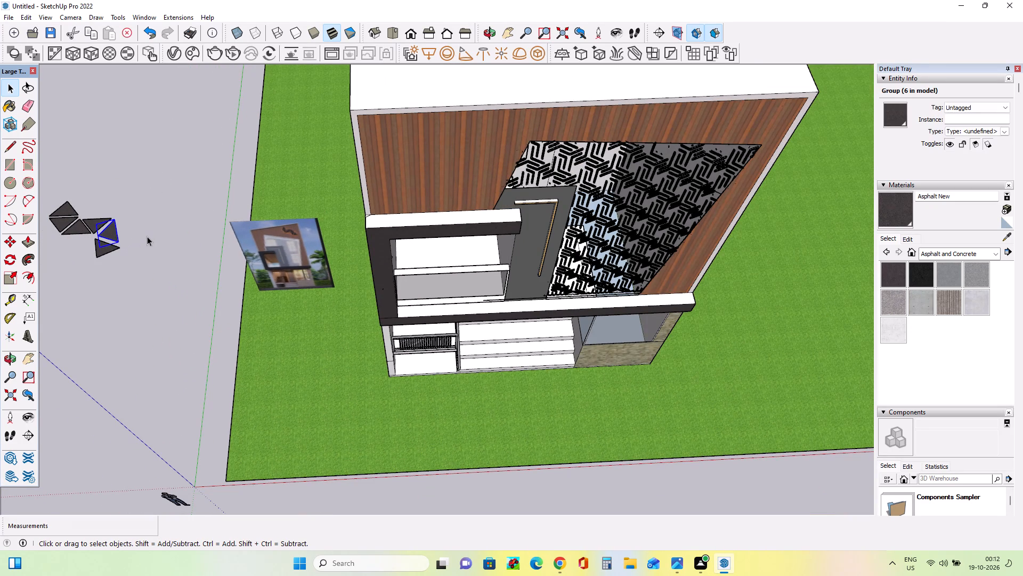
{"action": "scroll", "coordinate": [272, 244], "scroll_direction": "up", "scroll_amount": 8}
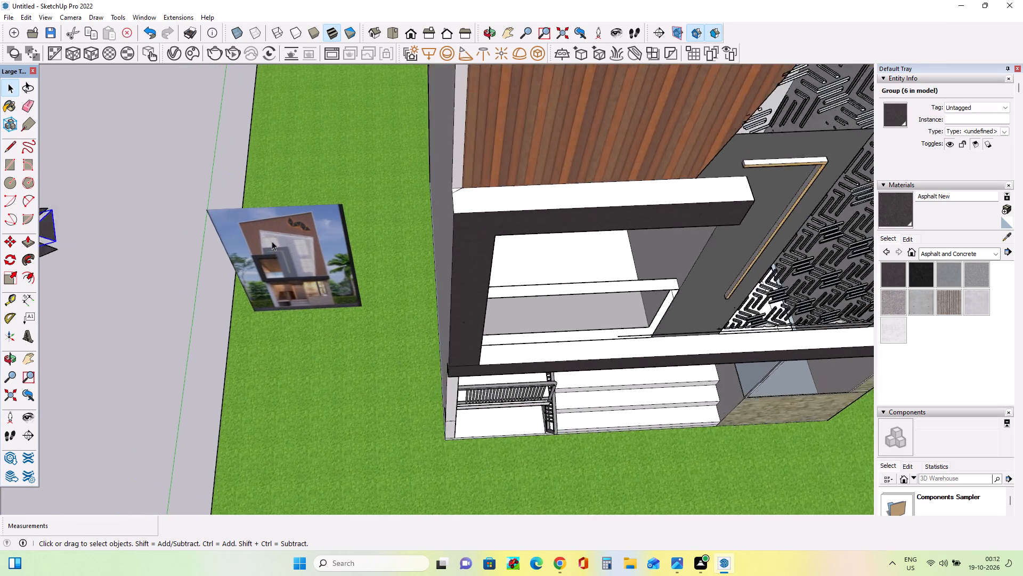
{"action": "scroll", "coordinate": [301, 226], "scroll_direction": "up", "scroll_amount": 1}
{"action": "scroll", "coordinate": [301, 226], "scroll_direction": "down", "scroll_amount": 1}
{"action": "scroll", "coordinate": [301, 226], "scroll_direction": "up", "scroll_amount": 13}
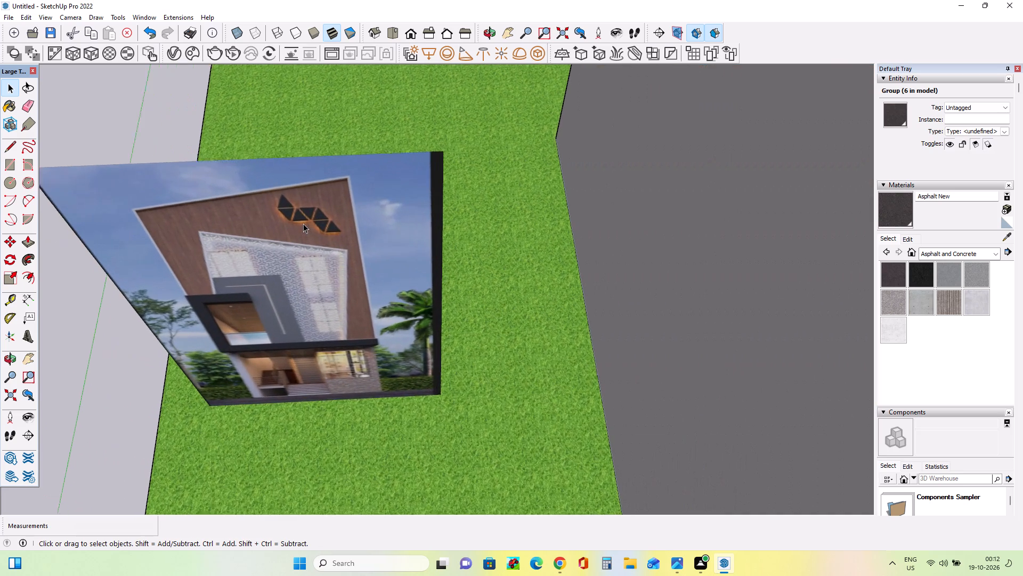
{"action": "scroll", "coordinate": [303, 223], "scroll_direction": "down", "scroll_amount": 4}
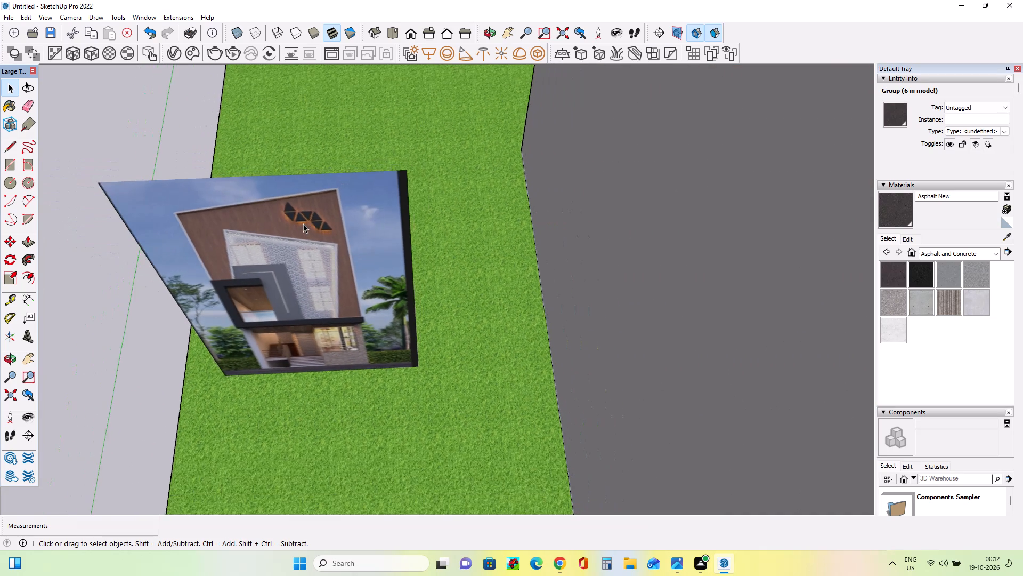
{"action": "scroll", "coordinate": [303, 223], "scroll_direction": "down", "scroll_amount": 14}
{"action": "scroll", "coordinate": [303, 223], "scroll_direction": "down", "scroll_amount": 11}
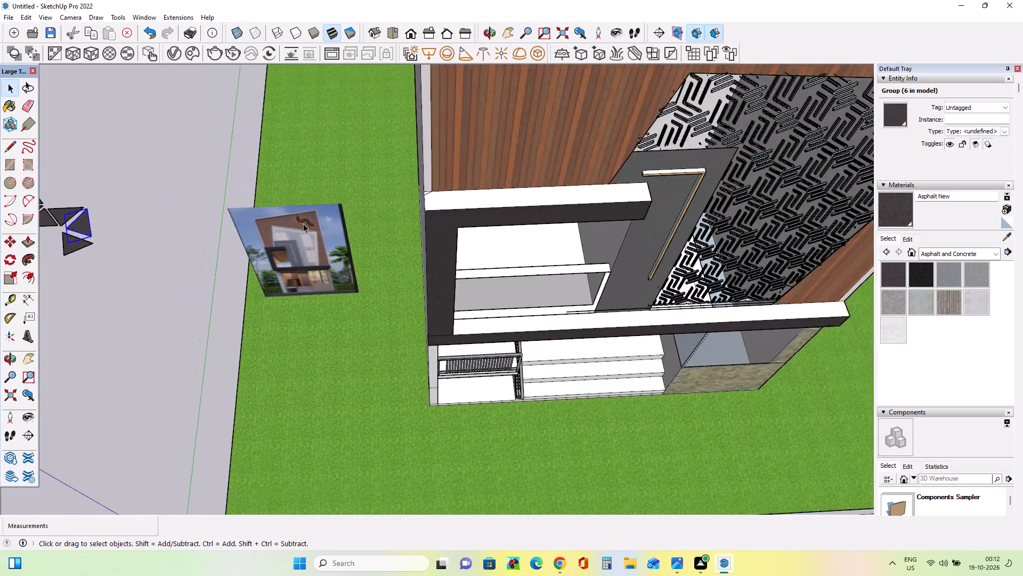
{"action": "scroll", "coordinate": [303, 223], "scroll_direction": "down", "scroll_amount": 2}
{"action": "middle_click", "coordinate": [112, 242]}
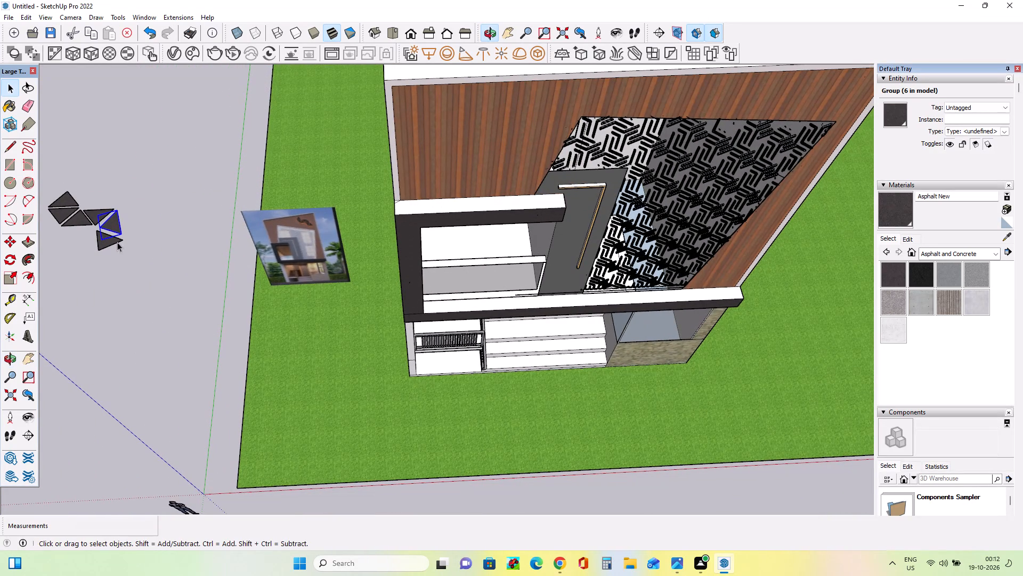
{"action": "left_click", "coordinate": [12, 262]}
{"action": "left_click", "coordinate": [204, 273]}
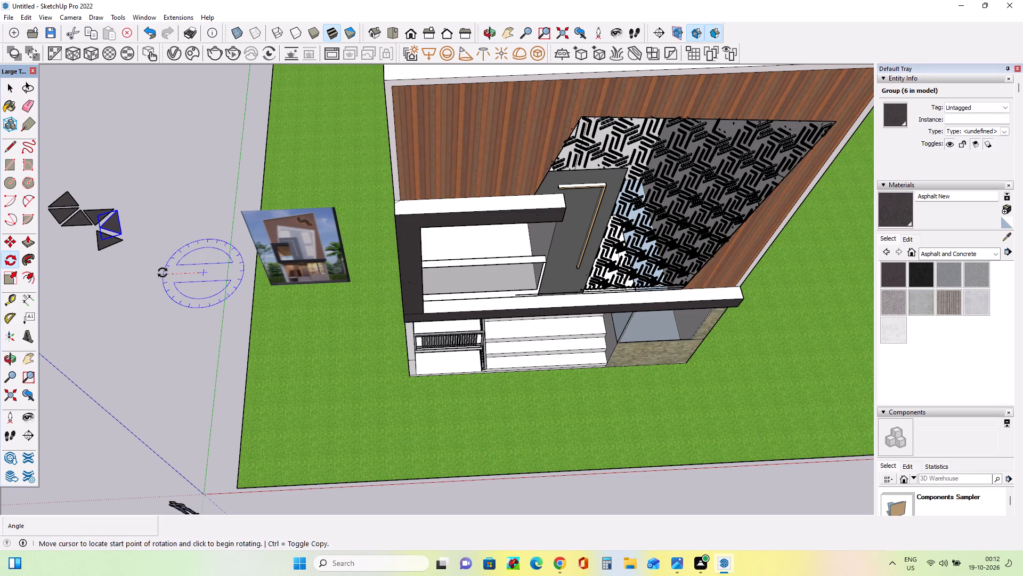
{"action": "left_click", "coordinate": [163, 273]}
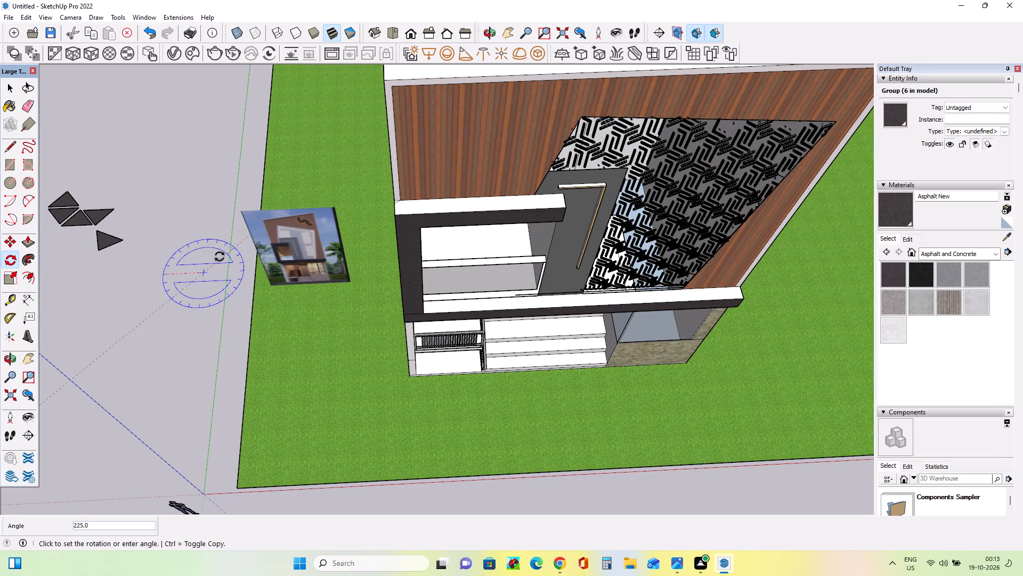
{"action": "left_click", "coordinate": [217, 244]}
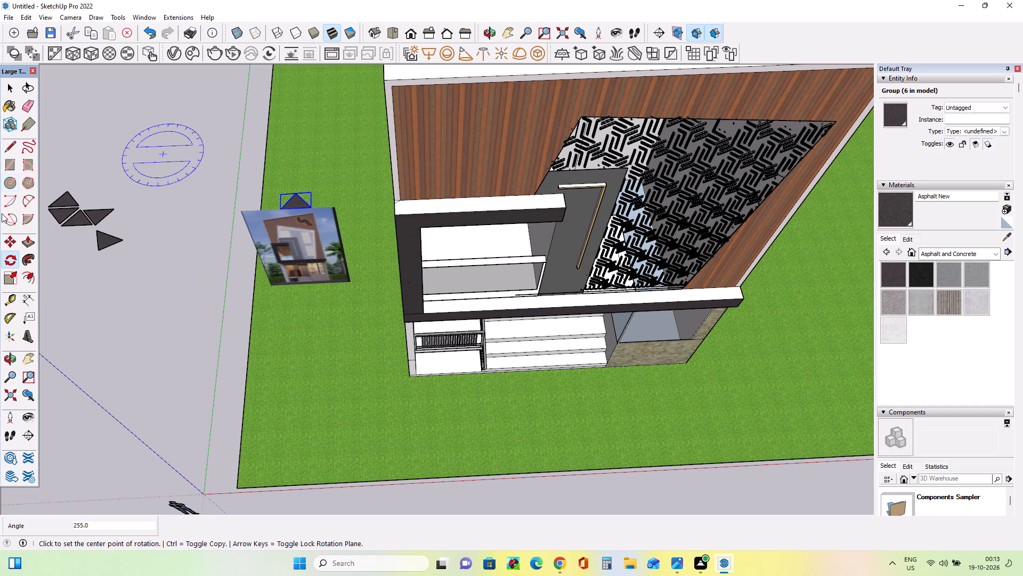
Move the rotated triangle about 25' 2" back against the inverted triangle's slanted edge at the end of the row.
{"action": "left_click", "coordinate": [7, 243]}
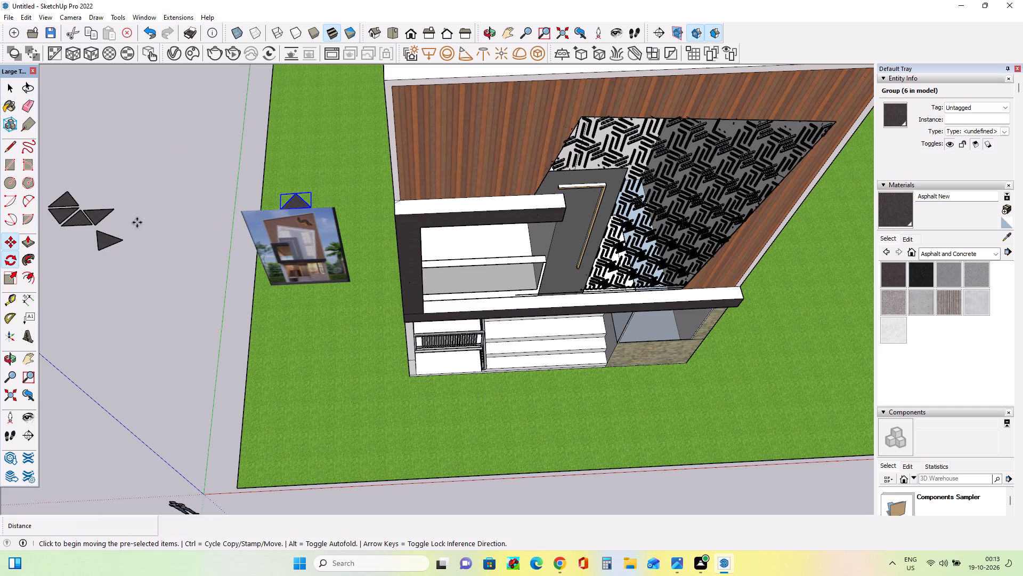
{"action": "left_click_drag", "start_coordinate": [308, 205], "coordinate": [128, 228]}
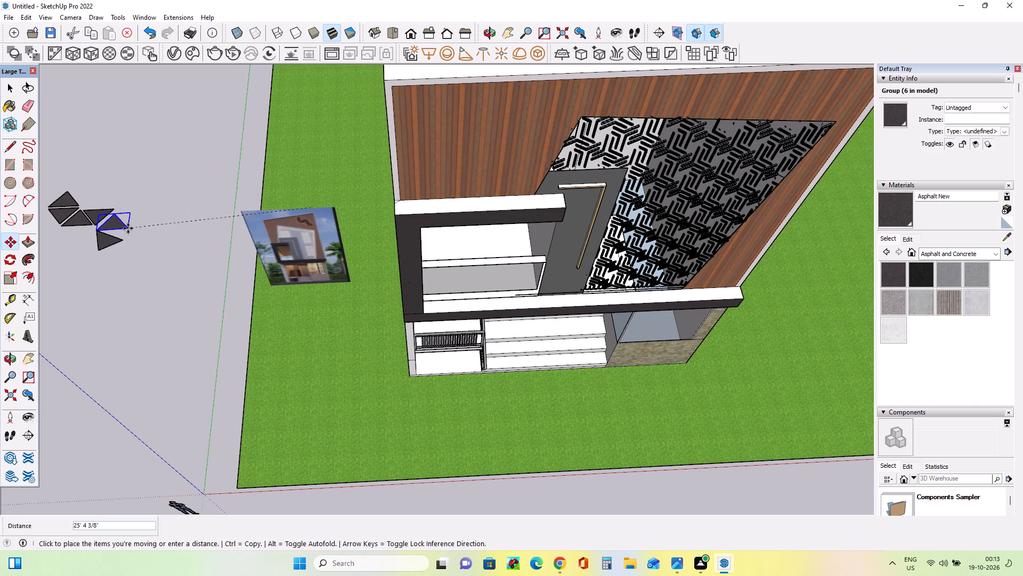
{"action": "left_click_drag", "start_coordinate": [128, 228], "coordinate": [129, 226]}
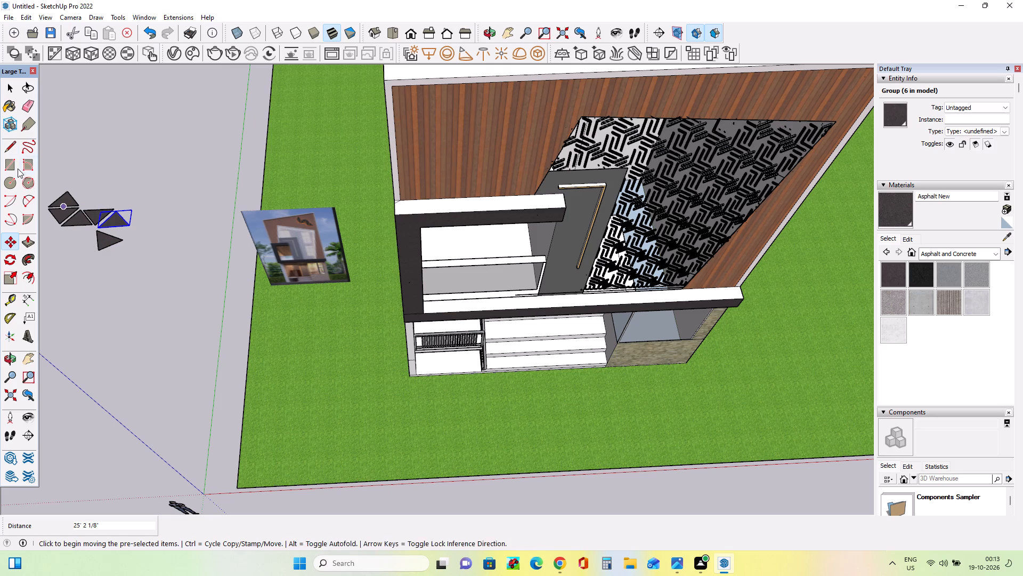
Move the rotated triangle below the row about 10' 7" diagonally away from the motif onto clear ground.
{"action": "left_click", "coordinate": [9, 87]}
{"action": "left_click", "coordinate": [101, 244]}
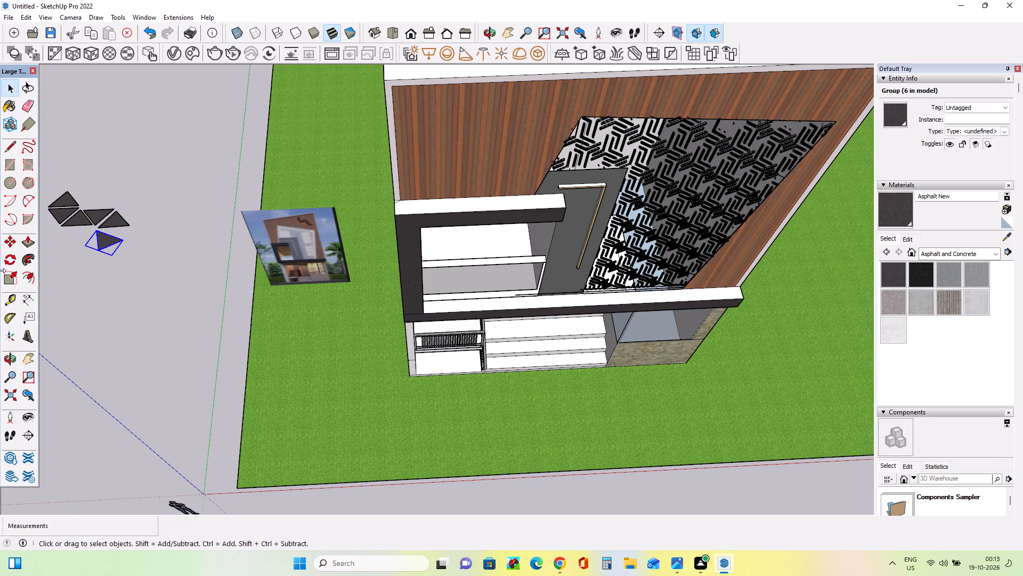
{"action": "left_click", "coordinate": [11, 239]}
{"action": "left_click_drag", "start_coordinate": [112, 249], "coordinate": [149, 269]}
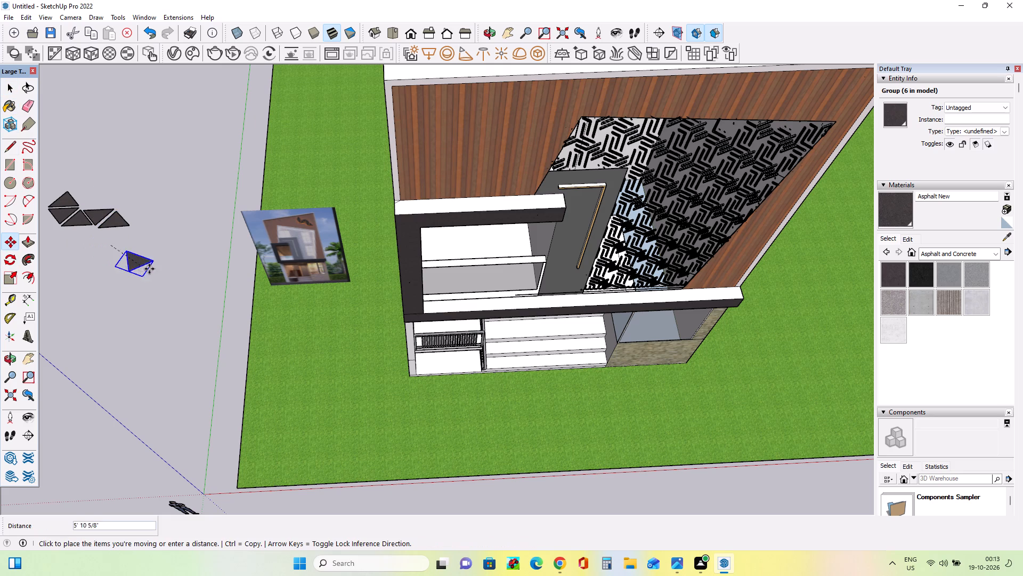
{"action": "left_click_drag", "start_coordinate": [149, 269], "coordinate": [167, 282]}
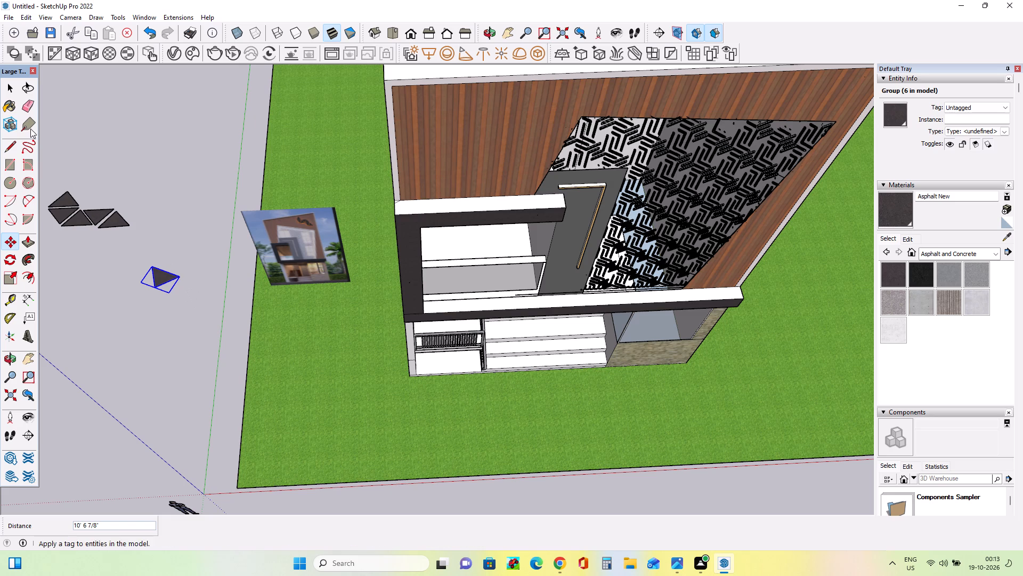
Copy the inverted triangle near the row's end about 5' 4" away, below the outermost upright triangle.
{"action": "left_click", "coordinate": [13, 84]}
{"action": "left_click", "coordinate": [91, 217]}
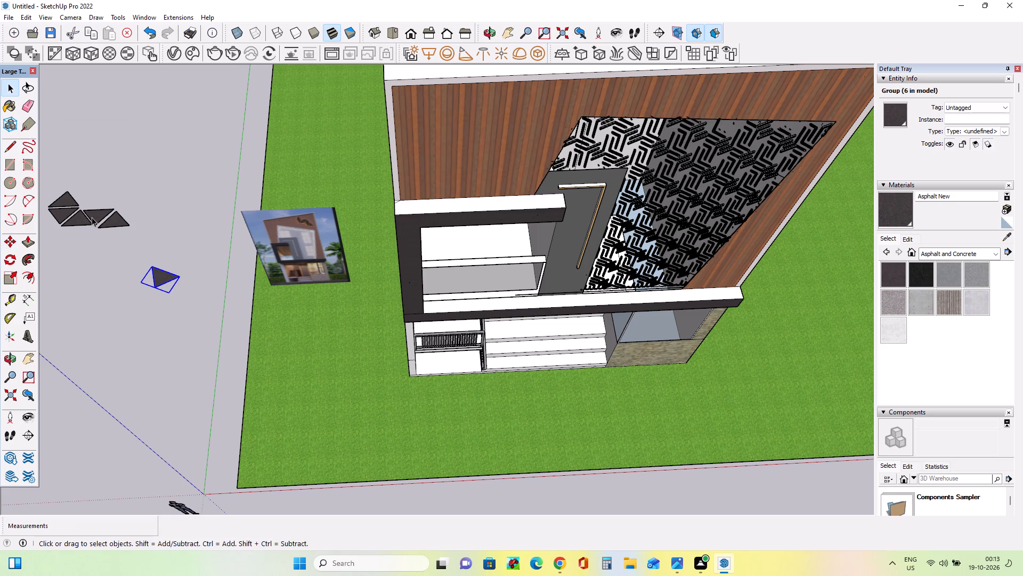
{"action": "left_click", "coordinate": [7, 239]}
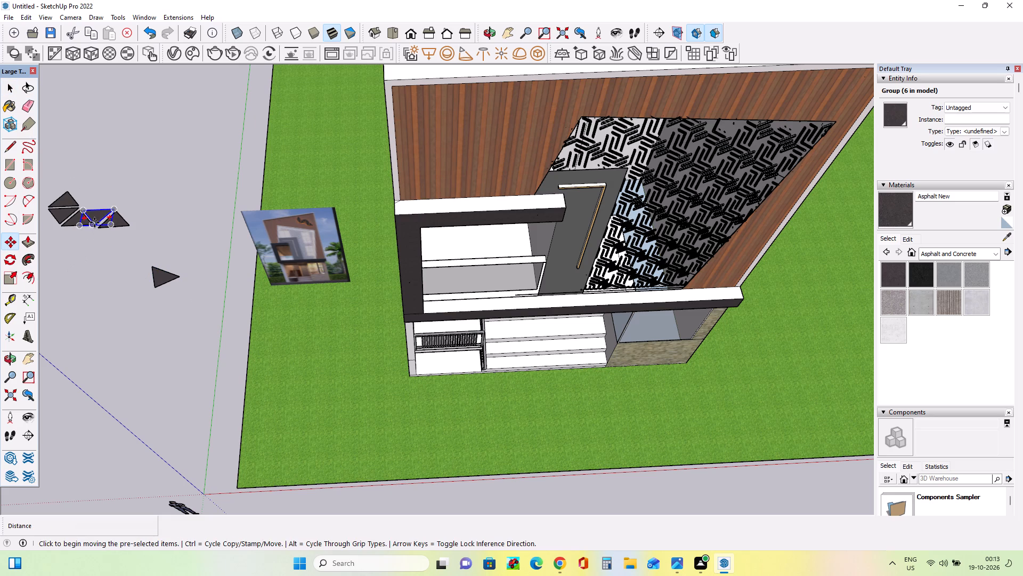
{"action": "left_click", "coordinate": [96, 221]}
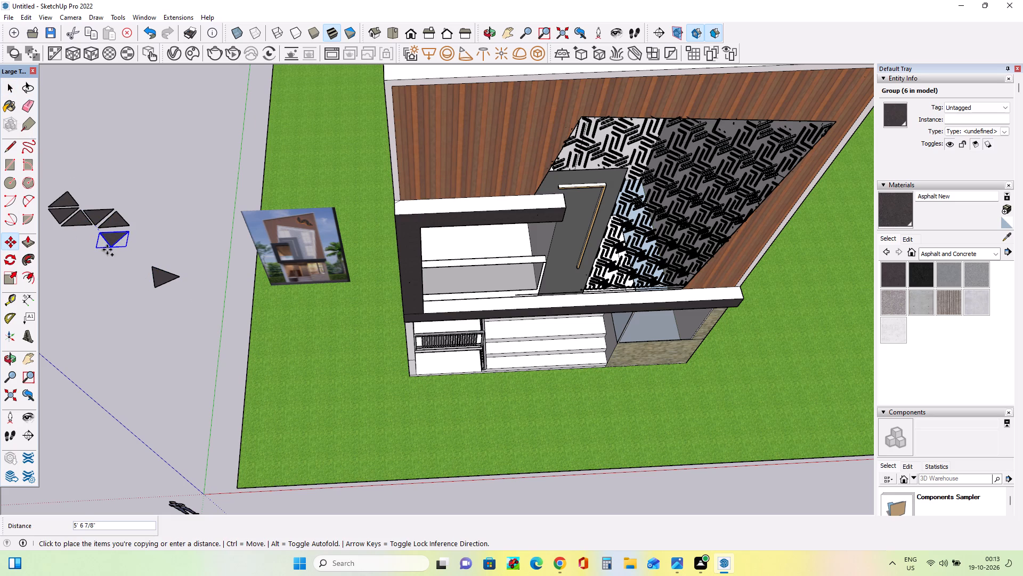
{"action": "left_click", "coordinate": [108, 247]}
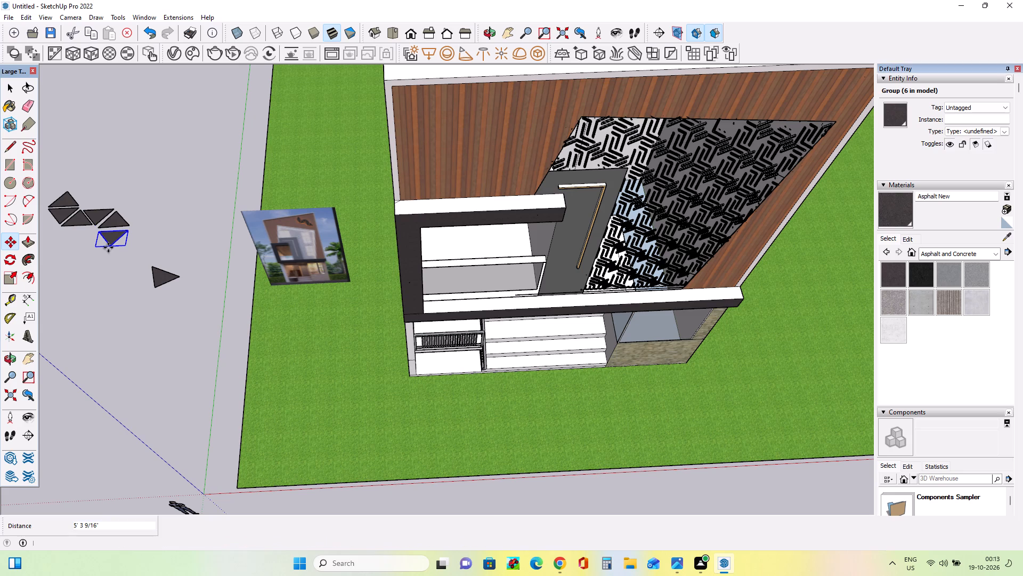
Nudge the new inverted copy about 2" beneath the outermost upright triangle and clear the selection.
{"action": "scroll", "coordinate": [113, 244], "scroll_direction": "up", "scroll_amount": 6}
{"action": "left_click_drag", "start_coordinate": [115, 245], "coordinate": [117, 244]}
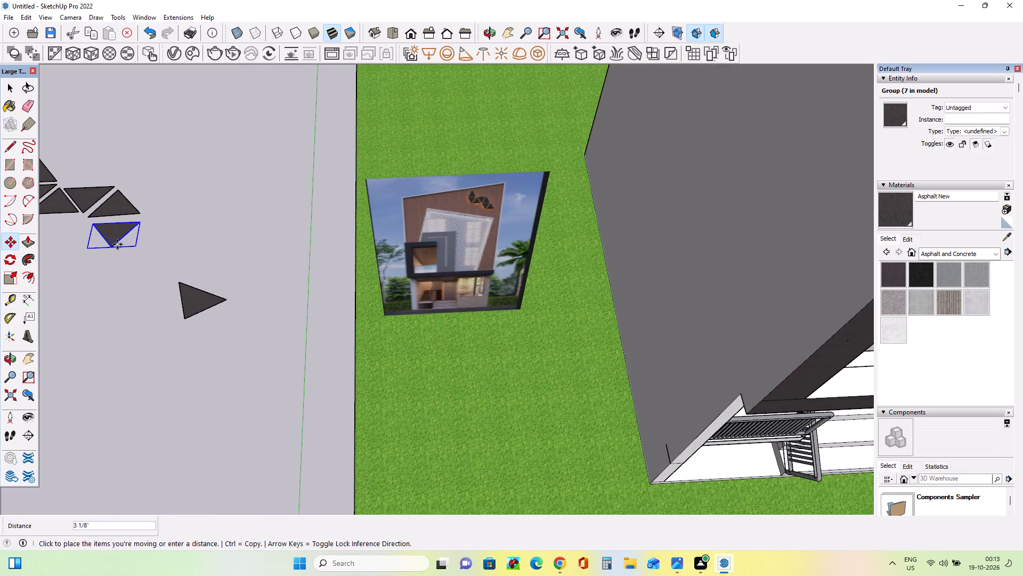
{"action": "left_click_drag", "start_coordinate": [117, 244], "coordinate": [115, 237]}
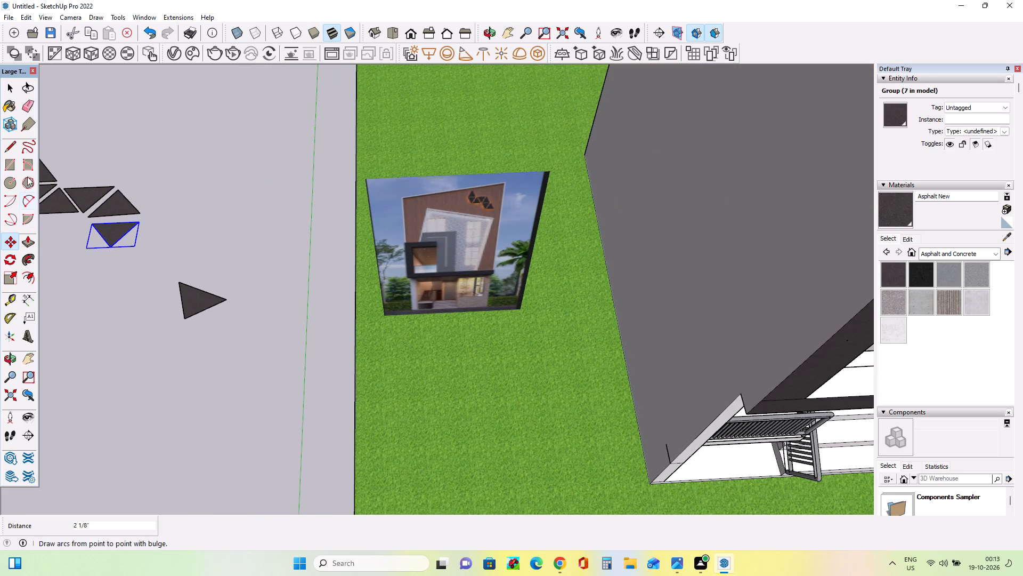
{"action": "left_click", "coordinate": [12, 90]}
{"action": "left_click", "coordinate": [166, 143]}
Move the new inverted copy about 7" closer to the outermost upright triangle's lower edge and clear the selection.
{"action": "scroll", "coordinate": [177, 206], "scroll_direction": "down", "scroll_amount": 3}
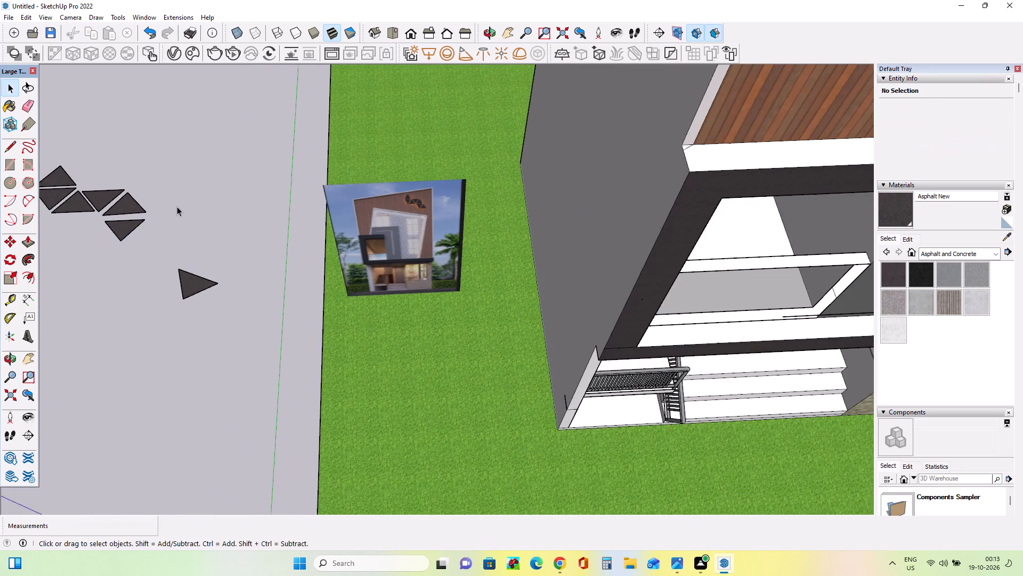
{"action": "scroll", "coordinate": [177, 206], "scroll_direction": "down", "scroll_amount": 4}
{"action": "left_click", "coordinate": [134, 227]}
{"action": "left_click", "coordinate": [12, 241]}
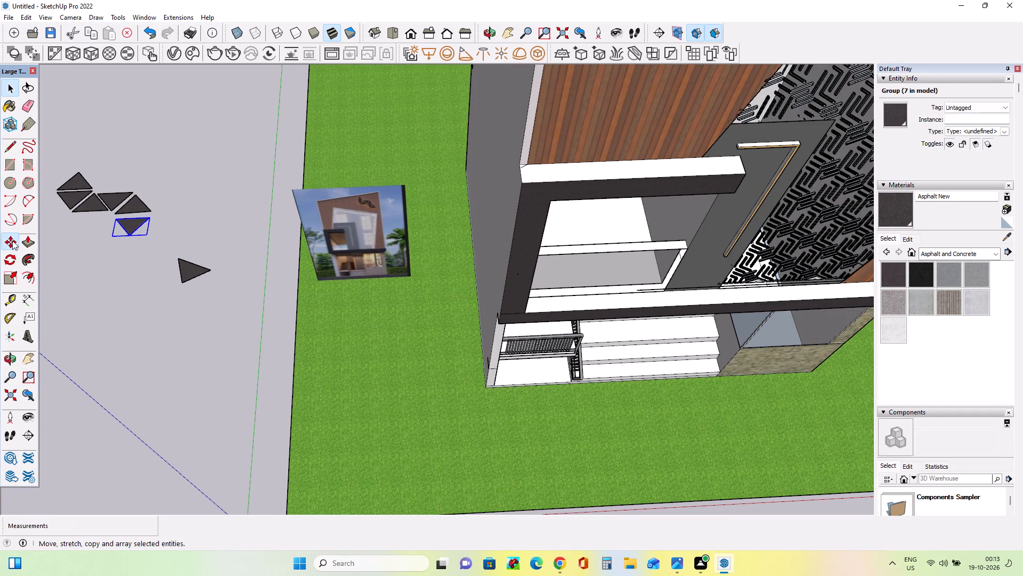
{"action": "left_click", "coordinate": [128, 230]}
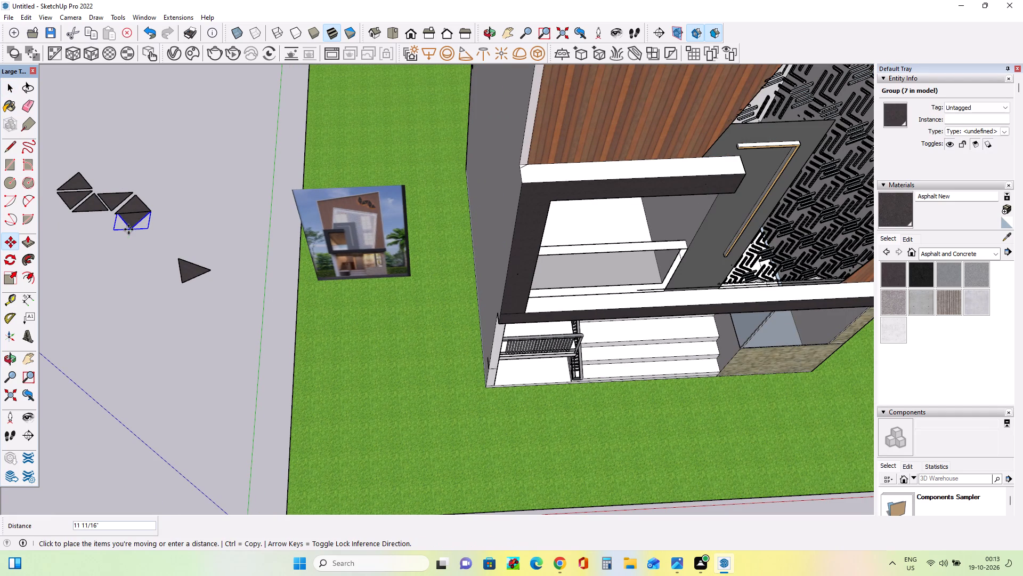
{"action": "scroll", "coordinate": [128, 229], "scroll_direction": "up", "scroll_amount": 10}
{"action": "left_click_drag", "start_coordinate": [131, 228], "coordinate": [131, 220]}
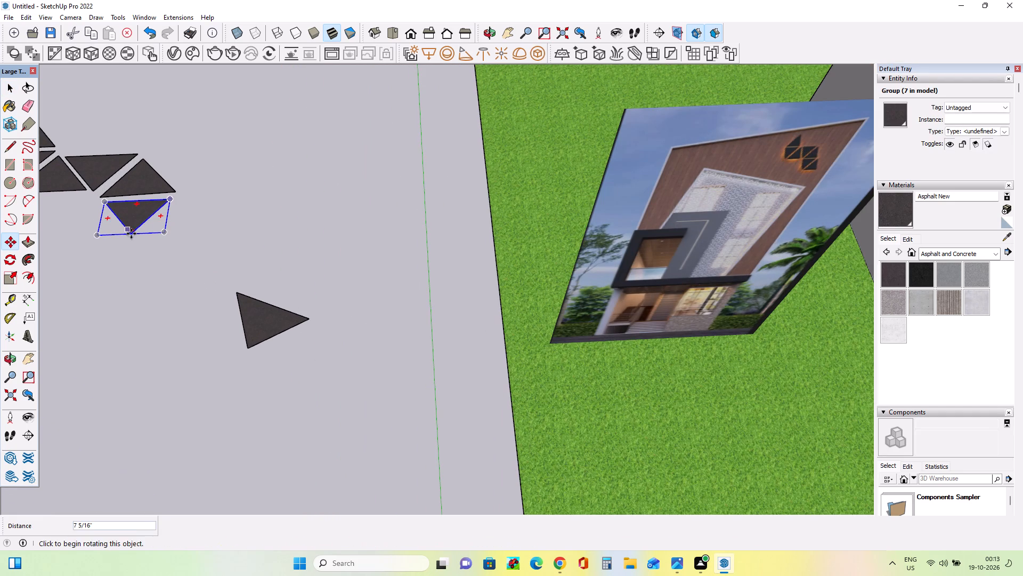
{"action": "left_click", "coordinate": [7, 84]}
{"action": "left_click", "coordinate": [205, 164]}
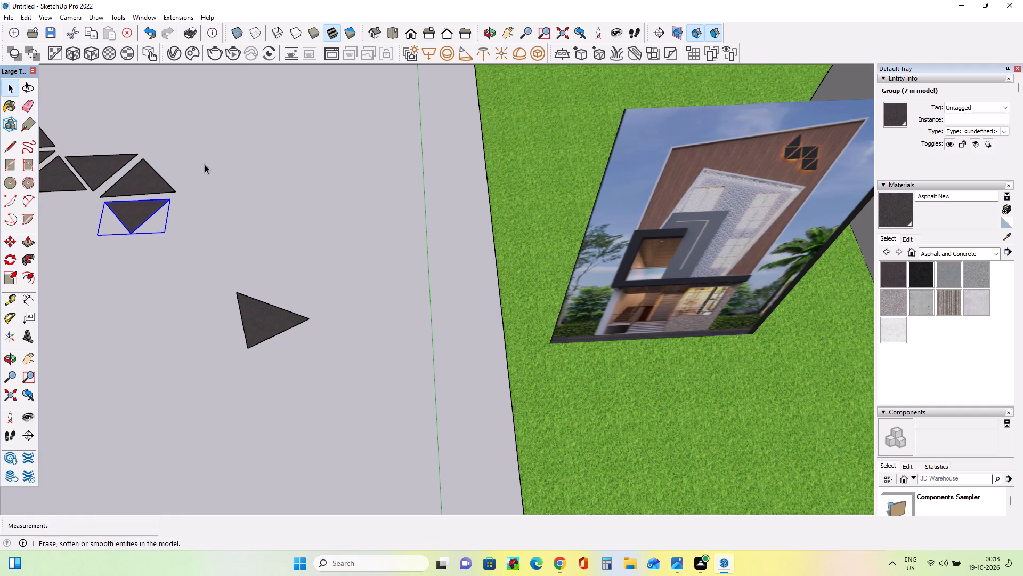
Rotate the loose triangle set apart from the motif by about 66 degrees on the ground plane.
{"action": "scroll", "coordinate": [273, 319], "scroll_direction": "down", "scroll_amount": 2}
{"action": "left_click", "coordinate": [264, 323]}
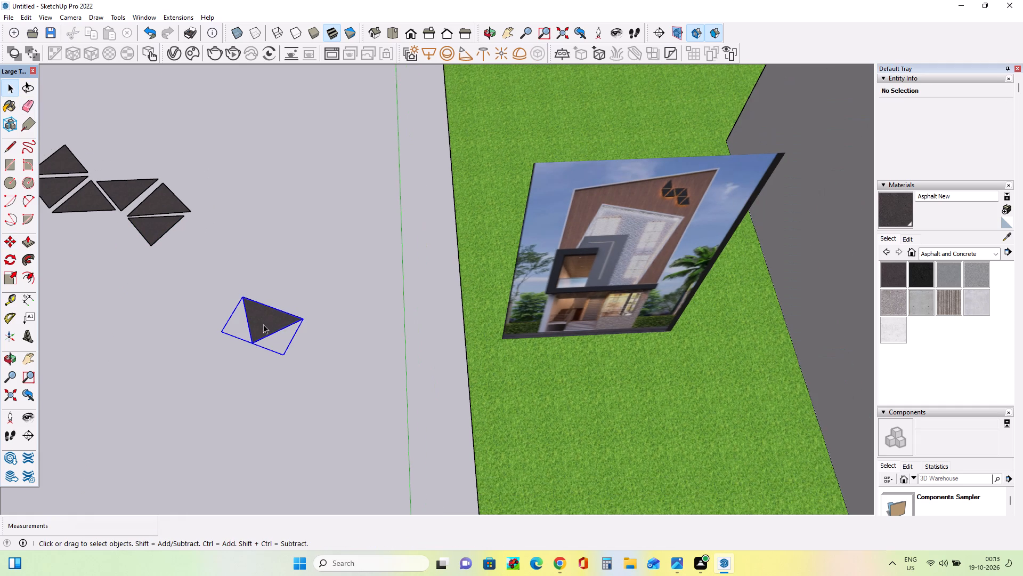
{"action": "left_click", "coordinate": [13, 262]}
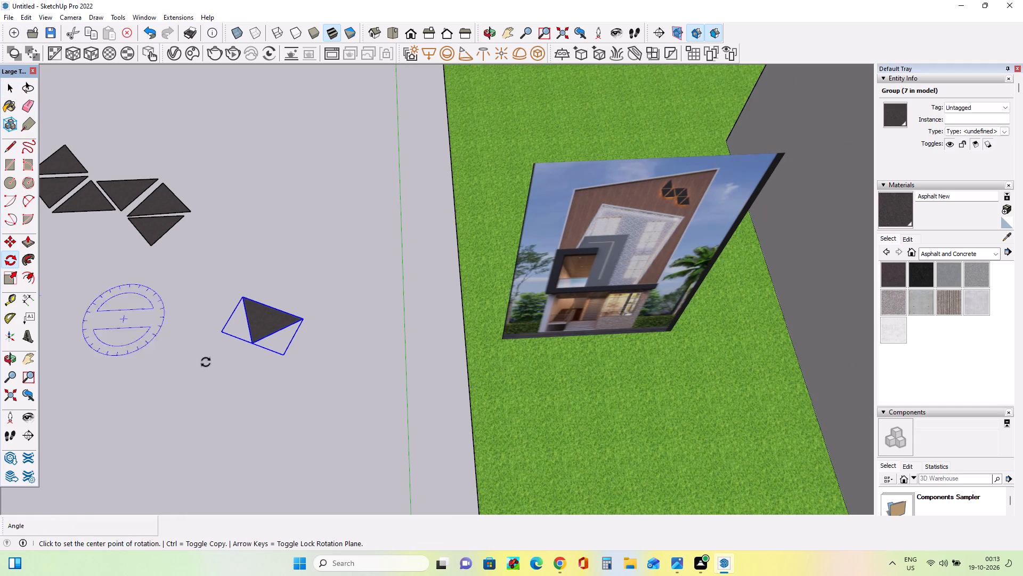
{"action": "left_click", "coordinate": [239, 378]}
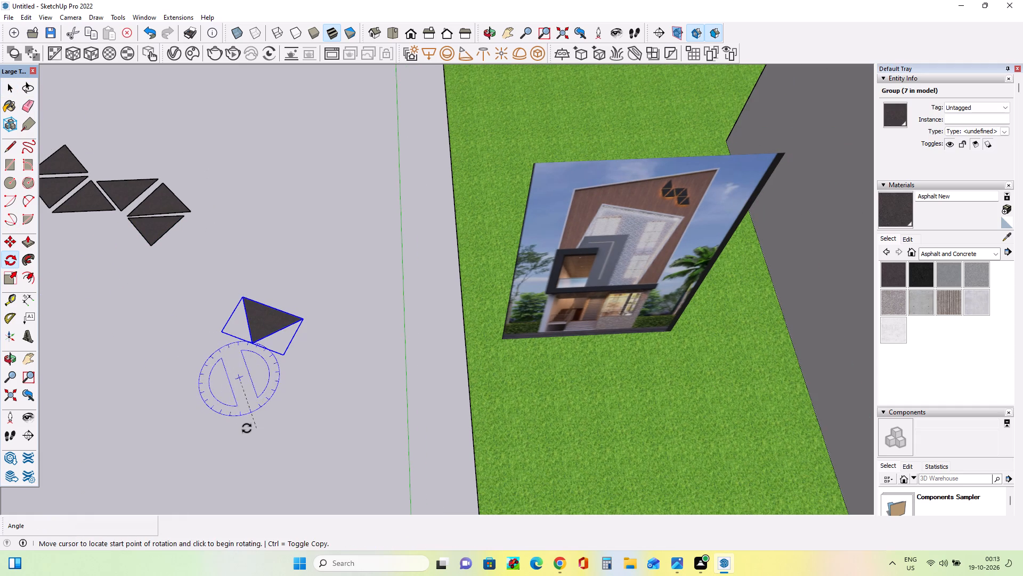
{"action": "left_click", "coordinate": [237, 427]}
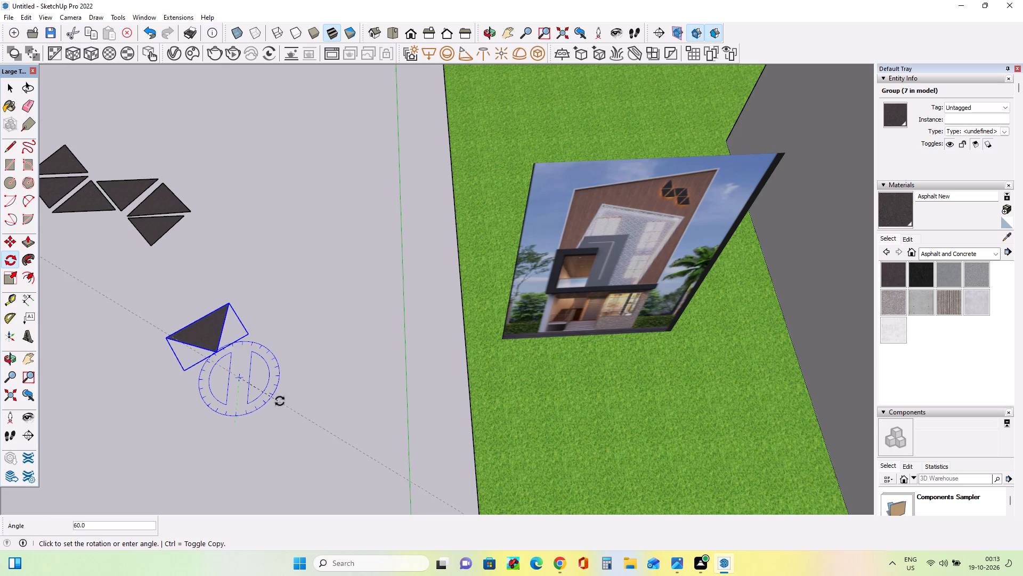
{"action": "left_click", "coordinate": [281, 393]}
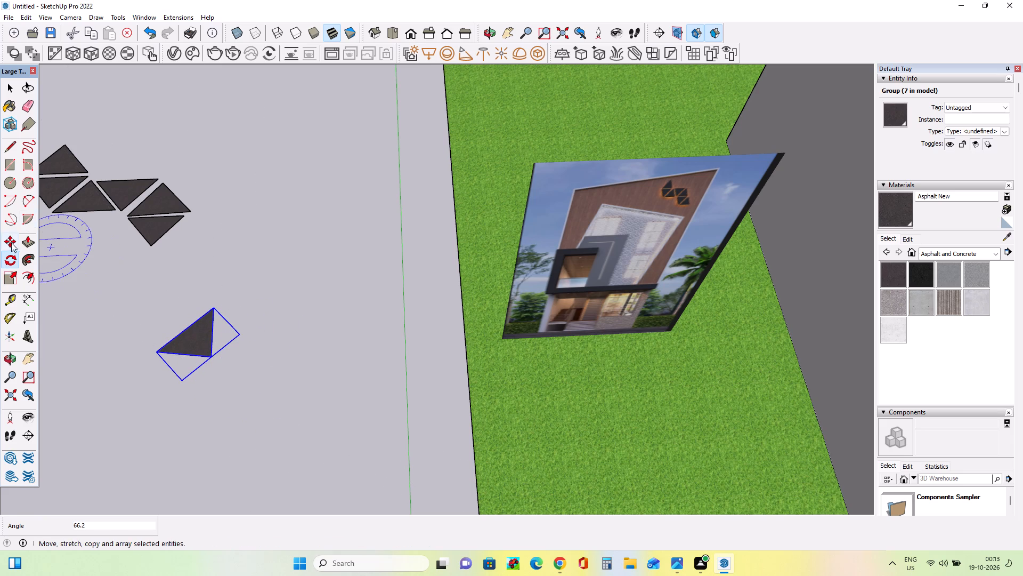
Move the loose triangle about 7' 9" to the lower inverted copy's slanted edge, and nudge it about 4" closer.
{"action": "left_click", "coordinate": [11, 240]}
{"action": "left_click_drag", "start_coordinate": [188, 344], "coordinate": [184, 241]}
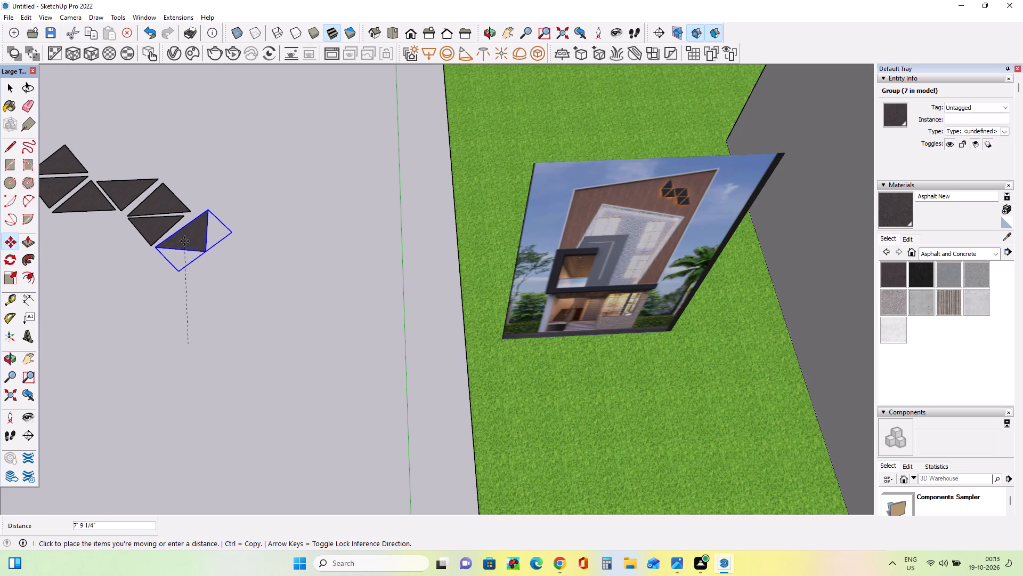
{"action": "left_click_drag", "start_coordinate": [184, 241], "coordinate": [184, 242]}
{"action": "left_click", "coordinate": [309, 323]}
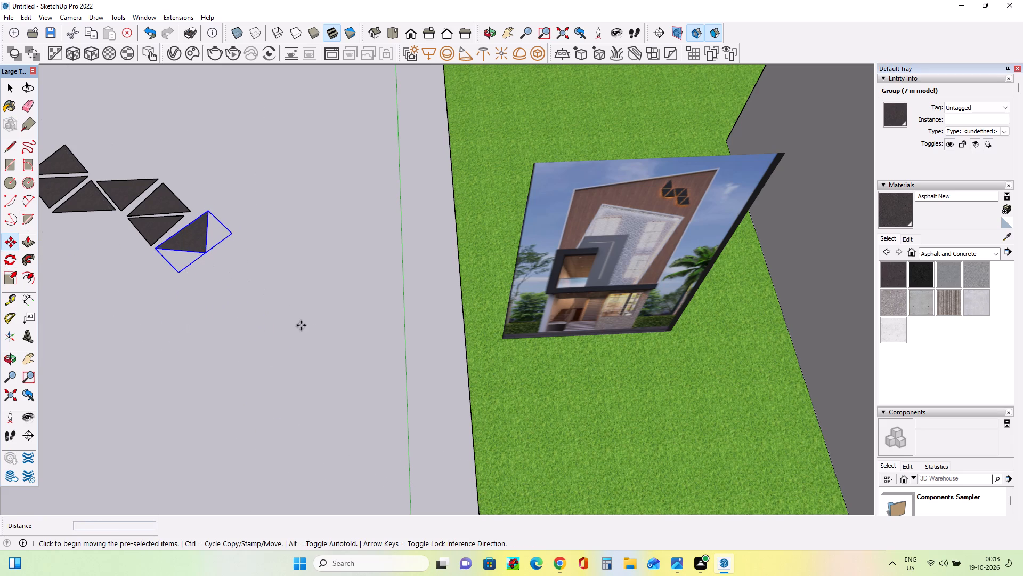
{"action": "left_click", "coordinate": [304, 321]}
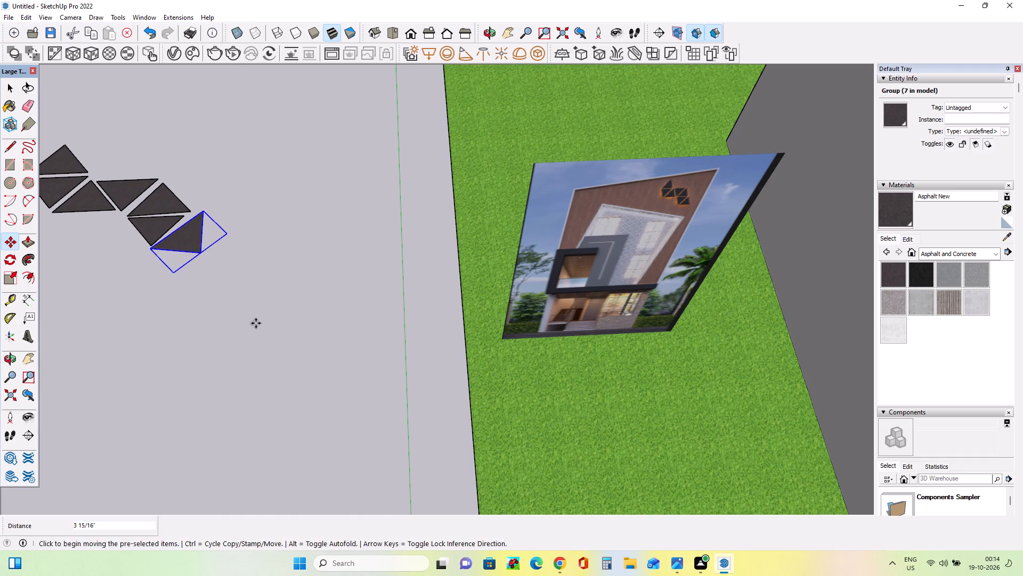
Rotate the end triangle a further 9.9 degrees on the ground plane to align it with the inverted copy.
{"action": "left_click", "coordinate": [7, 263]}
{"action": "left_click", "coordinate": [270, 358]}
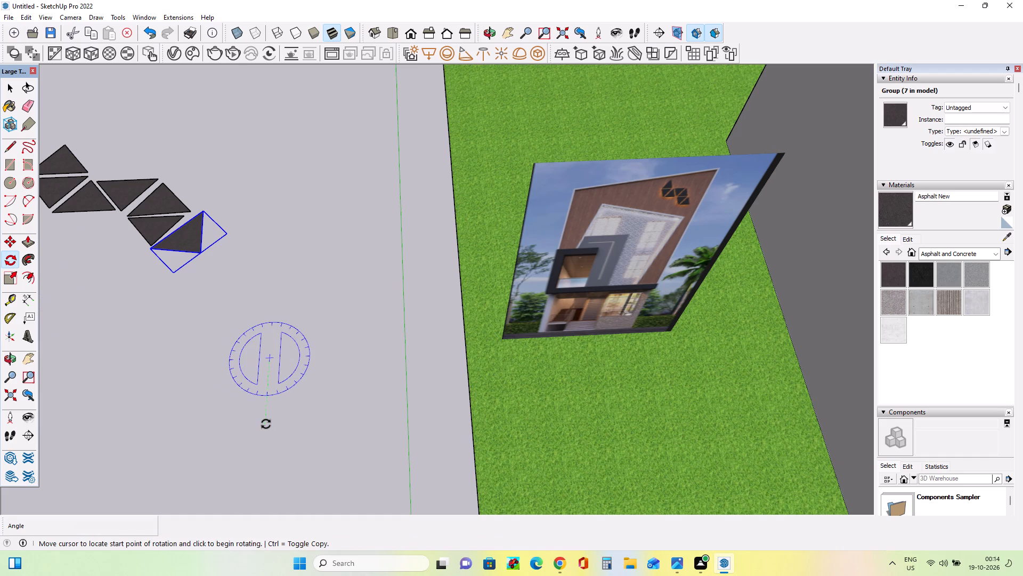
{"action": "left_click", "coordinate": [266, 424]}
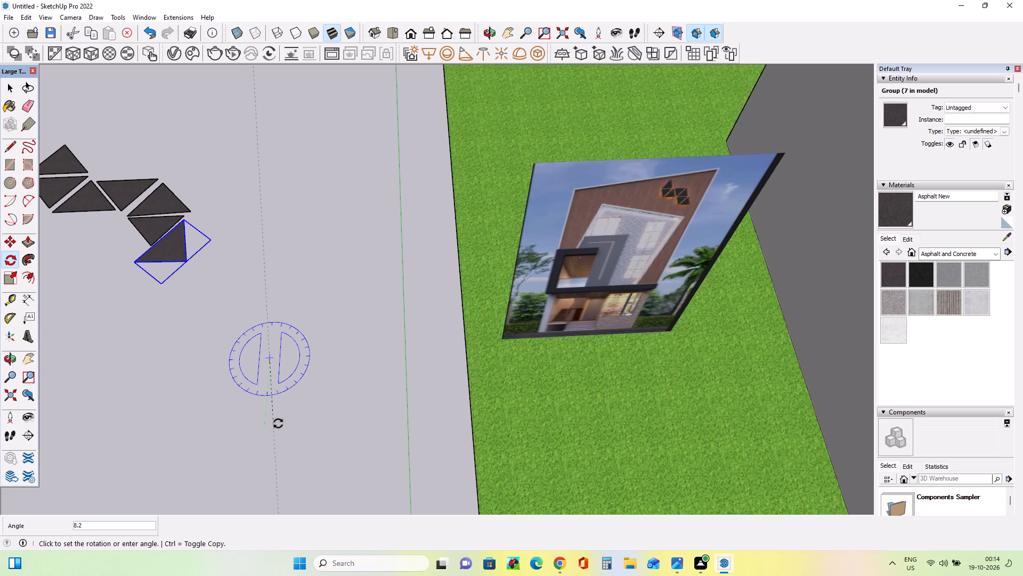
{"action": "left_click", "coordinate": [278, 423]}
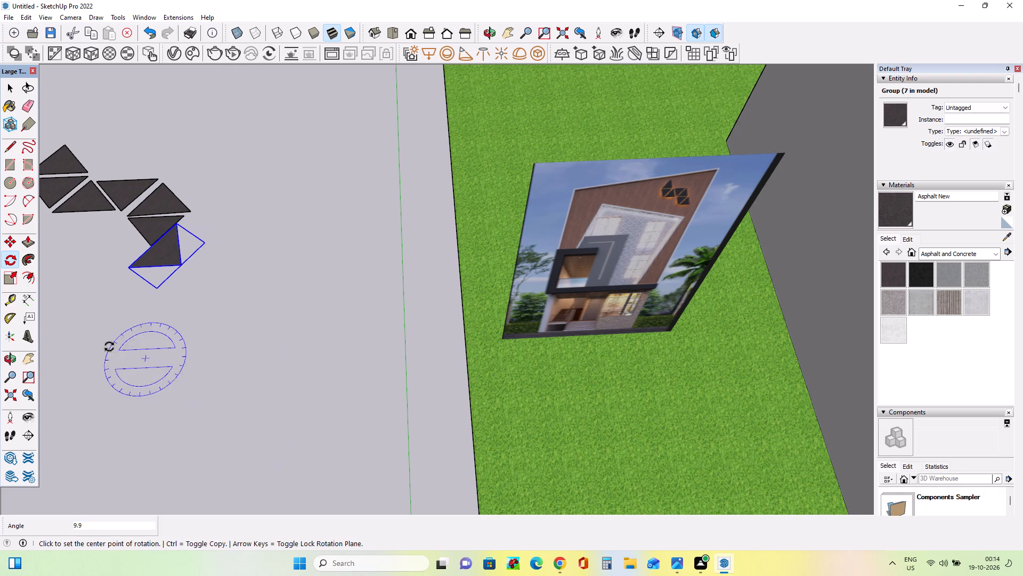
Move the rotated end triangle about 1' 8" to leave a narrow gap beside the inverted copy's slanted edge, and clear the selection.
{"action": "left_click", "coordinate": [5, 243]}
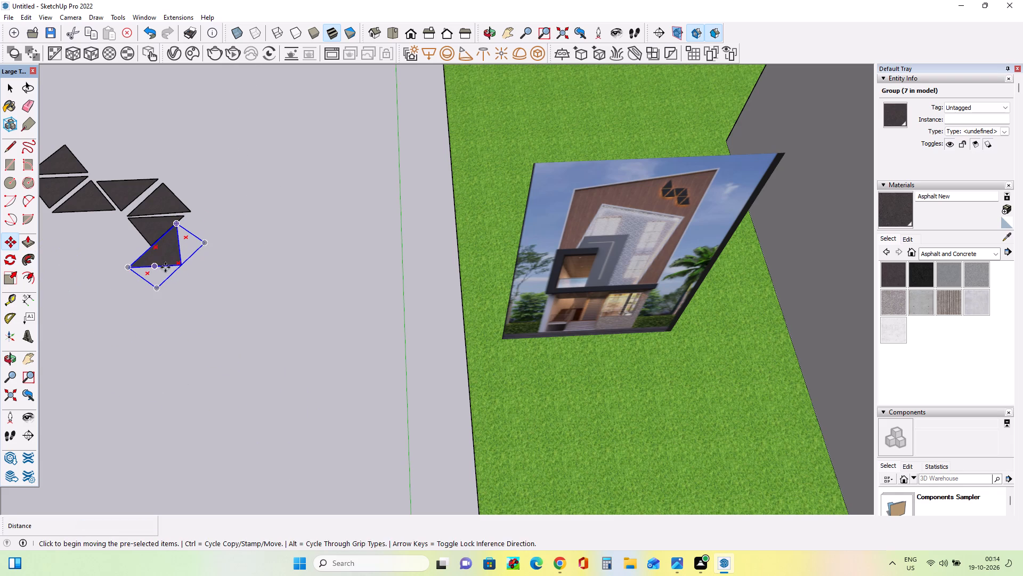
{"action": "left_click_drag", "start_coordinate": [165, 267], "coordinate": [190, 254]}
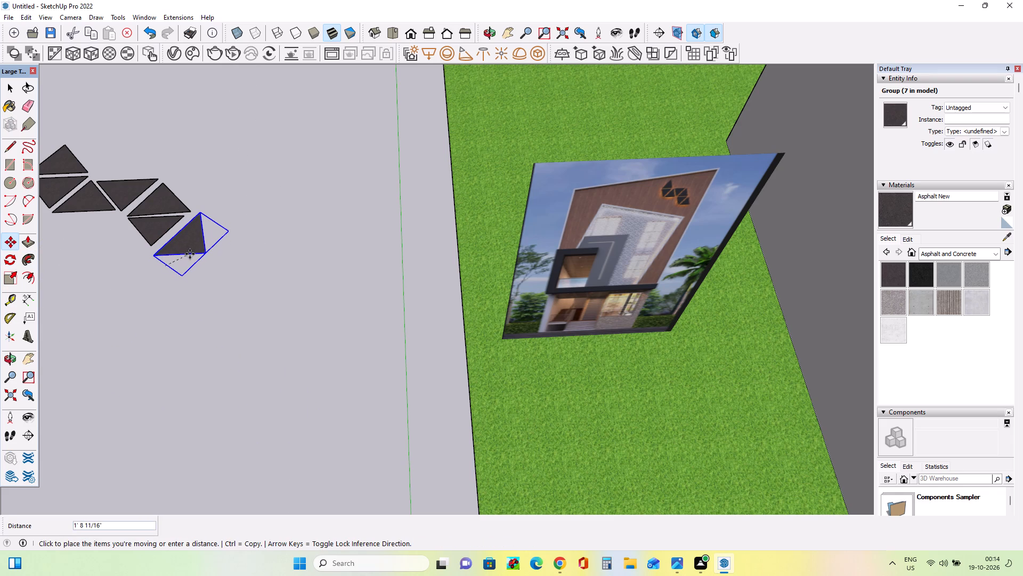
{"action": "left_click_drag", "start_coordinate": [190, 254], "coordinate": [188, 253]}
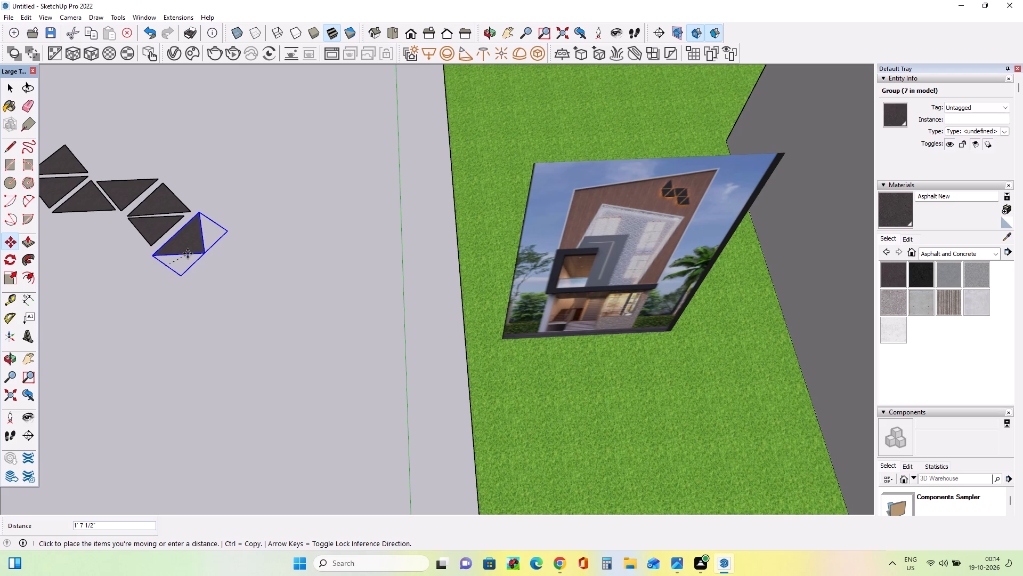
{"action": "left_click_drag", "start_coordinate": [188, 253], "coordinate": [188, 253]}
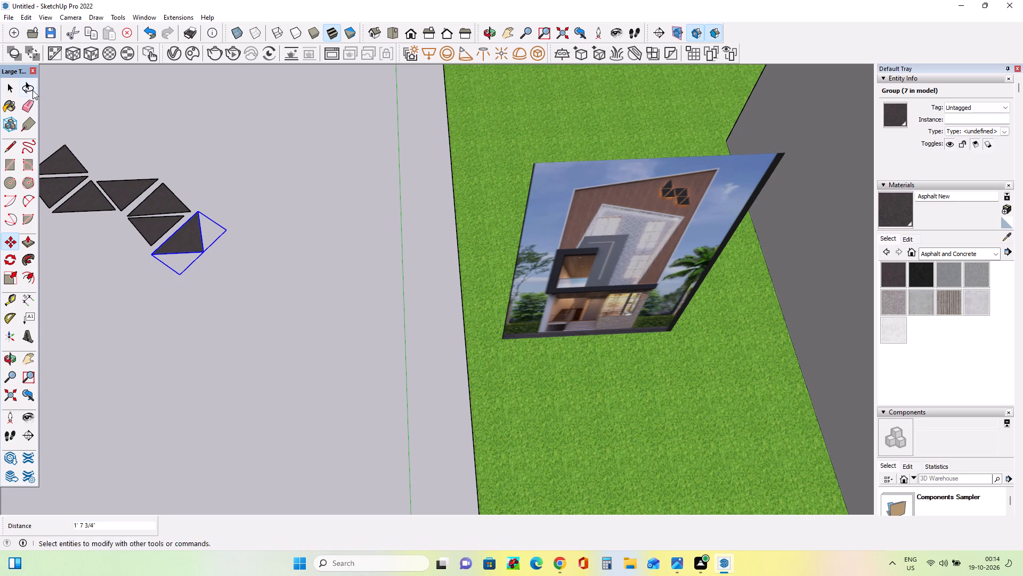
{"action": "left_click", "coordinate": [8, 84]}
{"action": "left_click", "coordinate": [183, 157]}
Nudge the upright triangle above the lower inverted copy about 2" away from that copy's top edge.
{"action": "scroll", "coordinate": [343, 177], "scroll_direction": "down", "scroll_amount": 6}
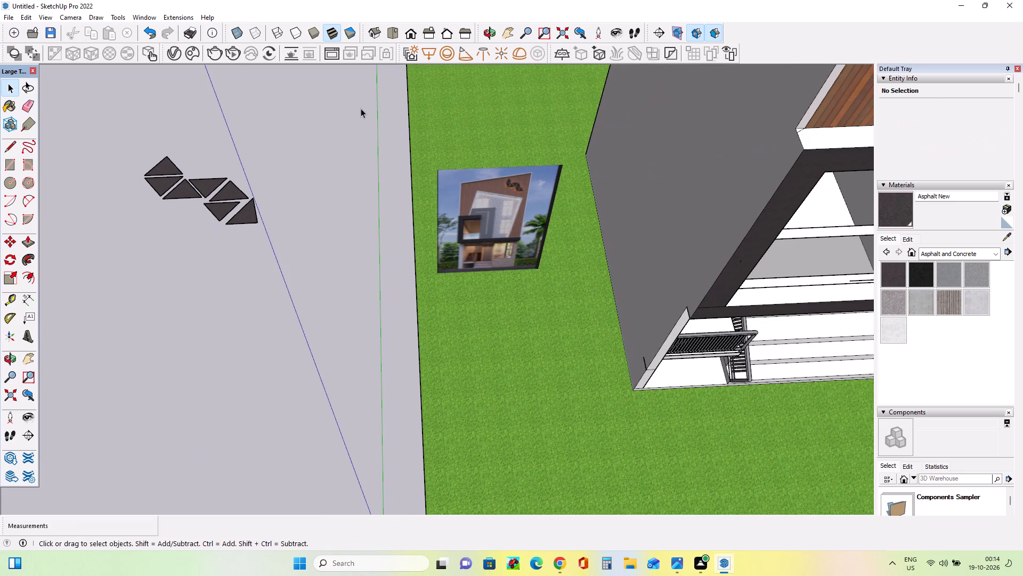
{"action": "scroll", "coordinate": [278, 242], "scroll_direction": "down", "scroll_amount": 7}
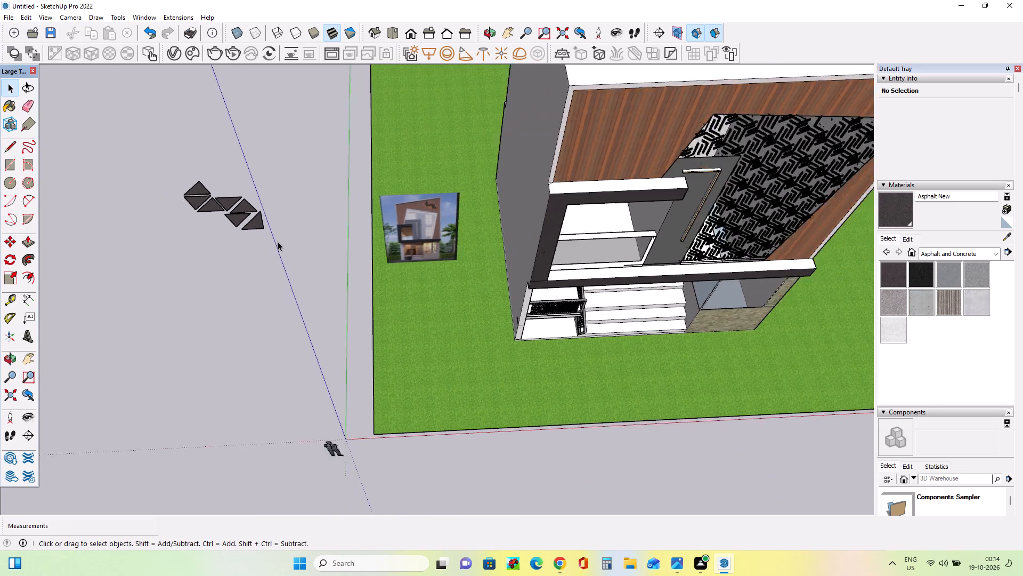
{"action": "scroll", "coordinate": [243, 226], "scroll_direction": "up", "scroll_amount": 13}
{"action": "left_click", "coordinate": [254, 194]}
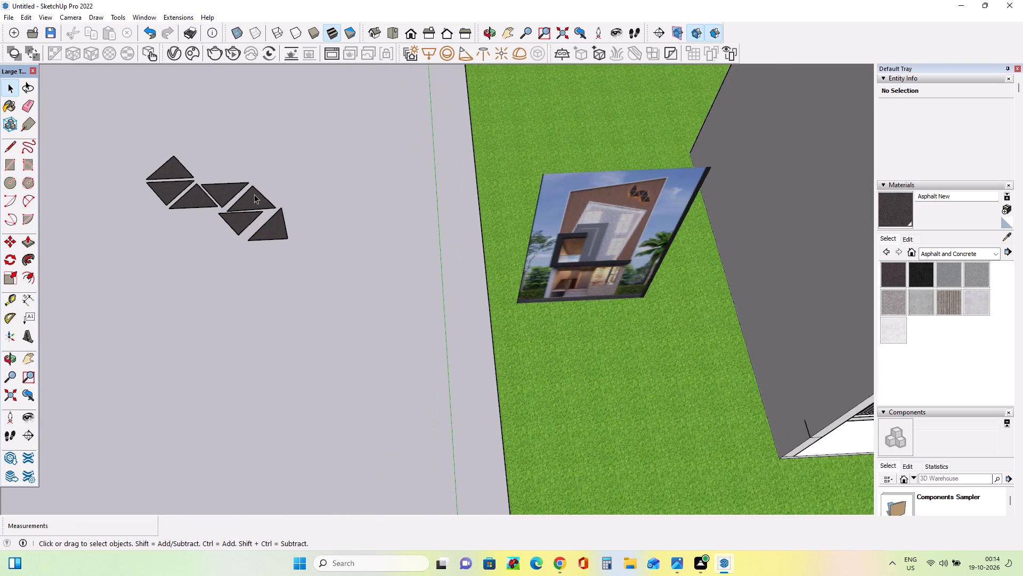
{"action": "left_click", "coordinate": [12, 244]}
{"action": "left_click_drag", "start_coordinate": [249, 211], "coordinate": [249, 200]}
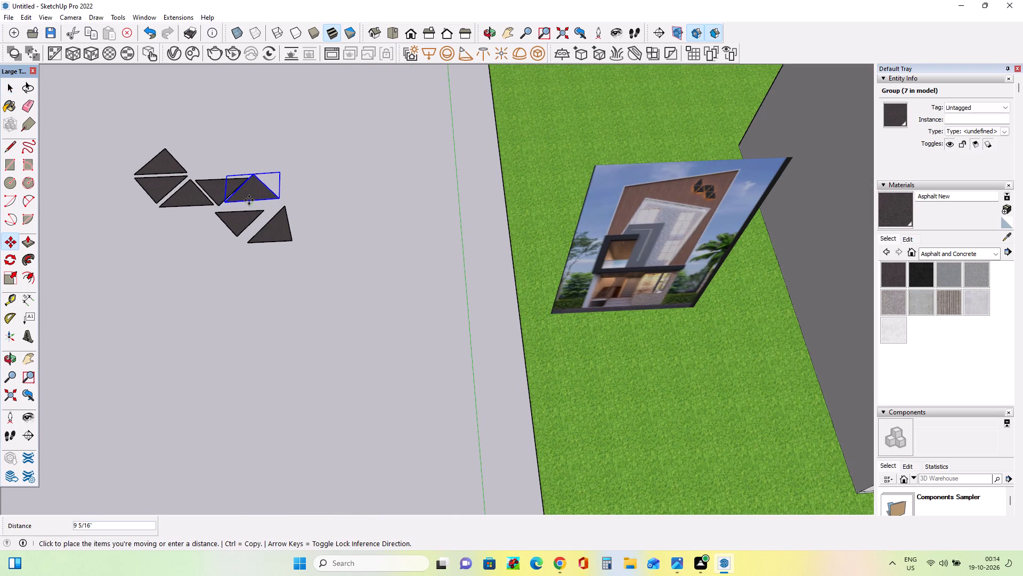
{"action": "left_click_drag", "start_coordinate": [249, 200], "coordinate": [249, 203]}
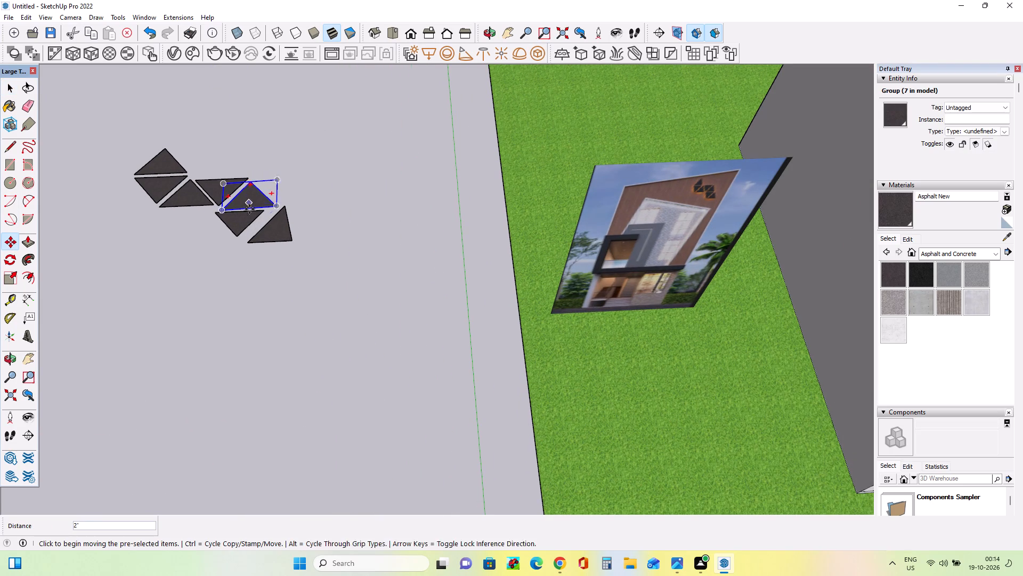
{"action": "scroll", "coordinate": [245, 232], "scroll_direction": "up", "scroll_amount": 5}
{"action": "middle_click_drag", "start_coordinate": [248, 241], "coordinate": [322, 244]}
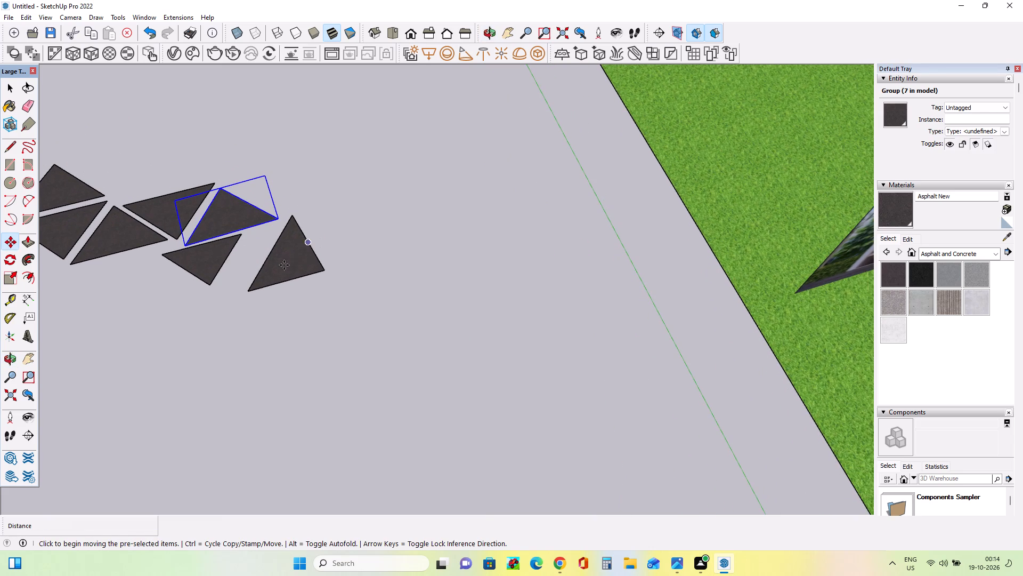
Move the lower inverted triangle about 1' 4" towards the end triangle's slanted edge, and clear the selection.
{"action": "left_click", "coordinate": [8, 87]}
{"action": "left_click", "coordinate": [201, 271]}
{"action": "left_click", "coordinate": [9, 245]}
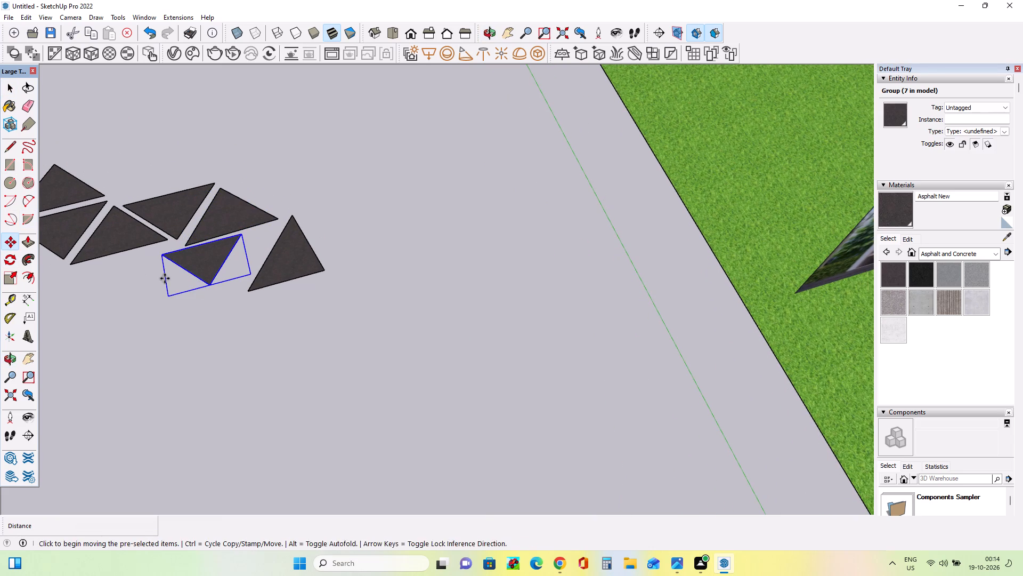
{"action": "left_click_drag", "start_coordinate": [207, 274], "coordinate": [231, 274]}
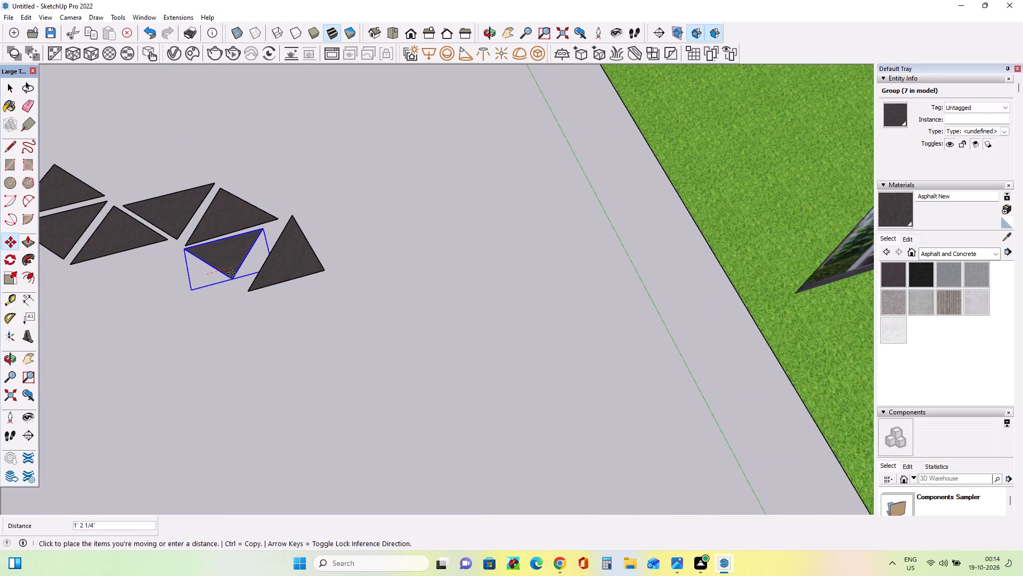
{"action": "left_click_drag", "start_coordinate": [231, 274], "coordinate": [232, 274]}
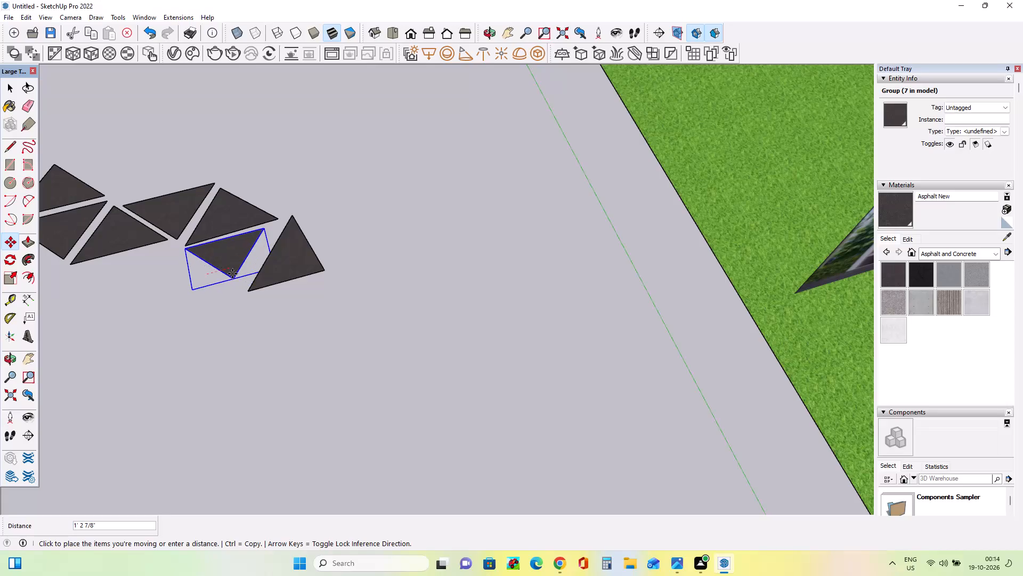
{"action": "left_click_drag", "start_coordinate": [232, 274], "coordinate": [233, 274]}
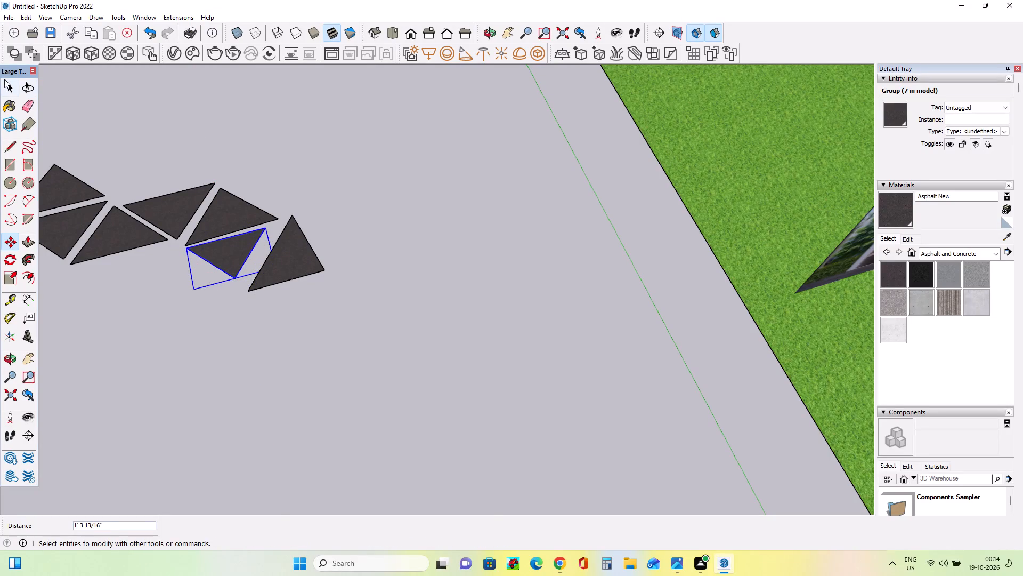
{"action": "left_click", "coordinate": [11, 86]}
{"action": "left_click", "coordinate": [163, 133]}
Move the lower inverted triangle about 1' 4" clear of the upright triangle above it, and clear the selection.
{"action": "scroll", "coordinate": [359, 282], "scroll_direction": "down", "scroll_amount": 7}
{"action": "scroll", "coordinate": [359, 283], "scroll_direction": "up", "scroll_amount": 1}
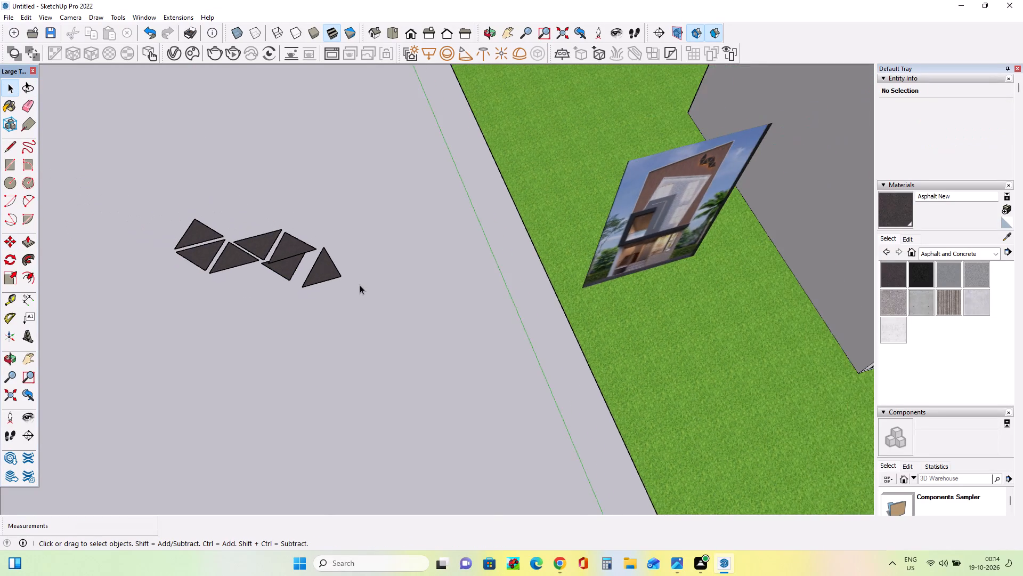
{"action": "scroll", "coordinate": [360, 285], "scroll_direction": "down", "scroll_amount": 8}
{"action": "scroll", "coordinate": [298, 257], "scroll_direction": "up", "scroll_amount": 14}
{"action": "scroll", "coordinate": [310, 275], "scroll_direction": "down", "scroll_amount": 1}
{"action": "scroll", "coordinate": [310, 275], "scroll_direction": "up", "scroll_amount": 2}
{"action": "left_click", "coordinate": [311, 291]}
{"action": "left_click", "coordinate": [11, 238]}
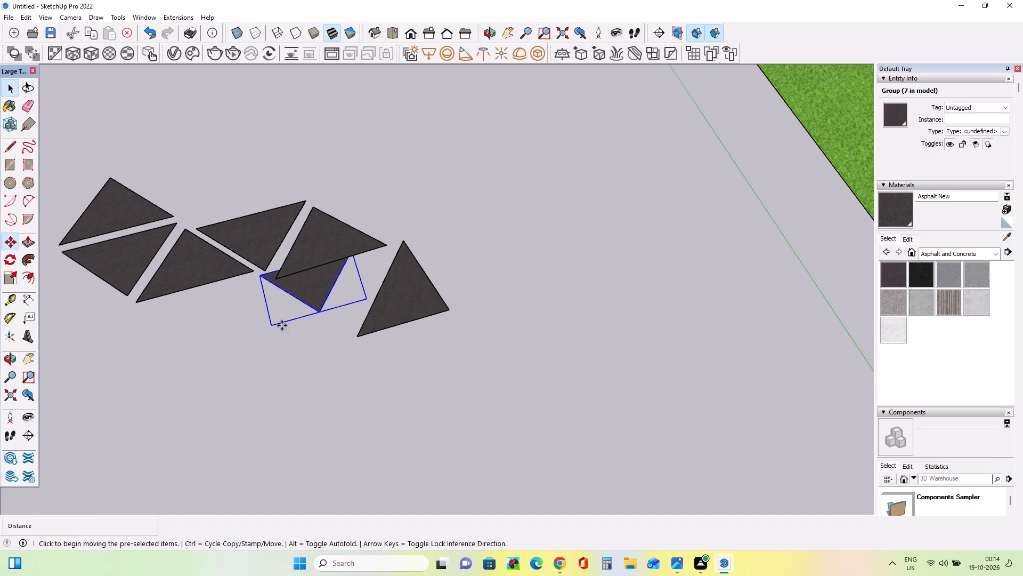
{"action": "left_click_drag", "start_coordinate": [314, 291], "coordinate": [332, 307]}
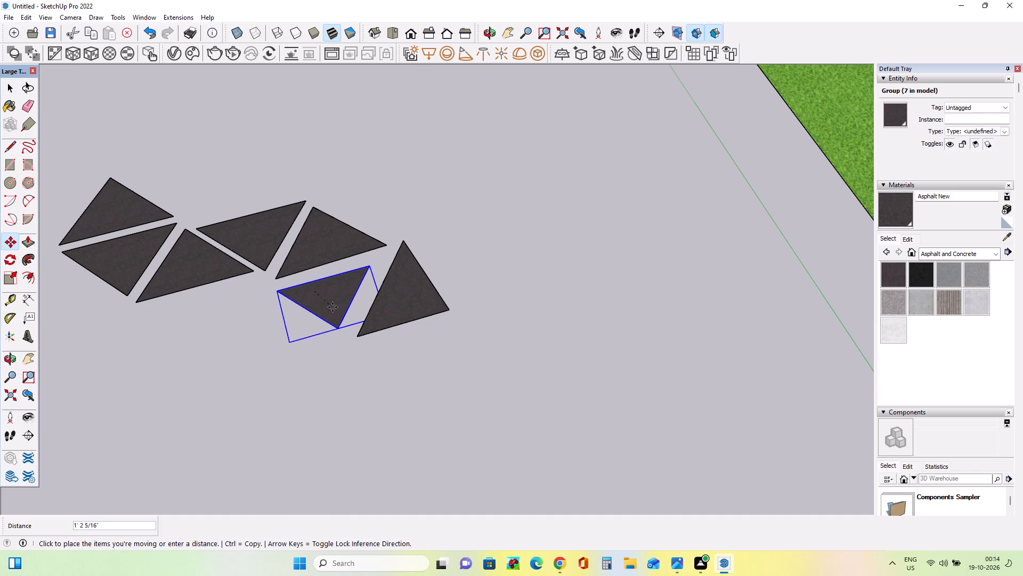
{"action": "left_click_drag", "start_coordinate": [332, 307], "coordinate": [339, 303]}
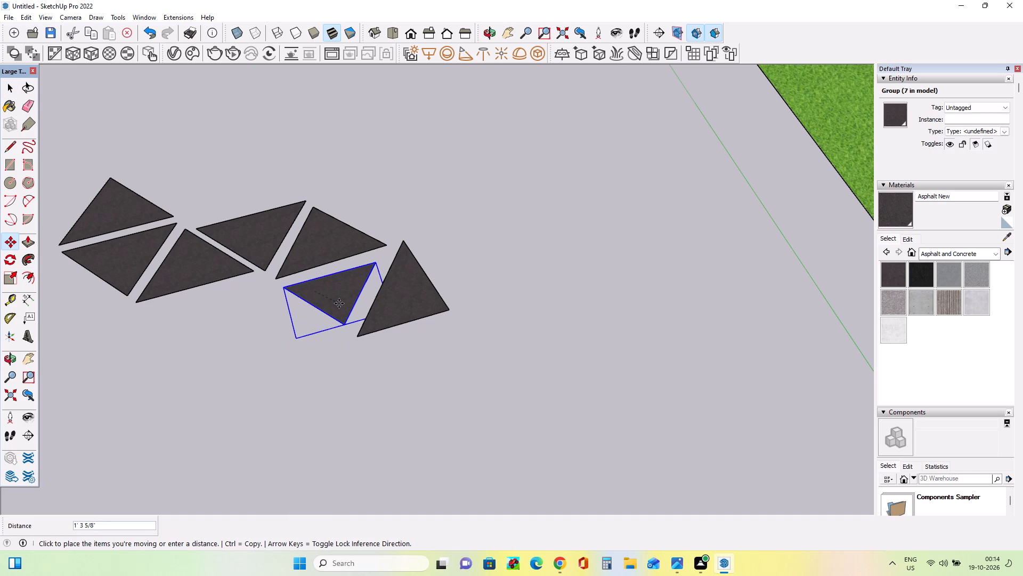
{"action": "left_click_drag", "start_coordinate": [339, 303], "coordinate": [339, 303]}
{"action": "left_click", "coordinate": [7, 90]}
{"action": "left_click", "coordinate": [125, 119]}
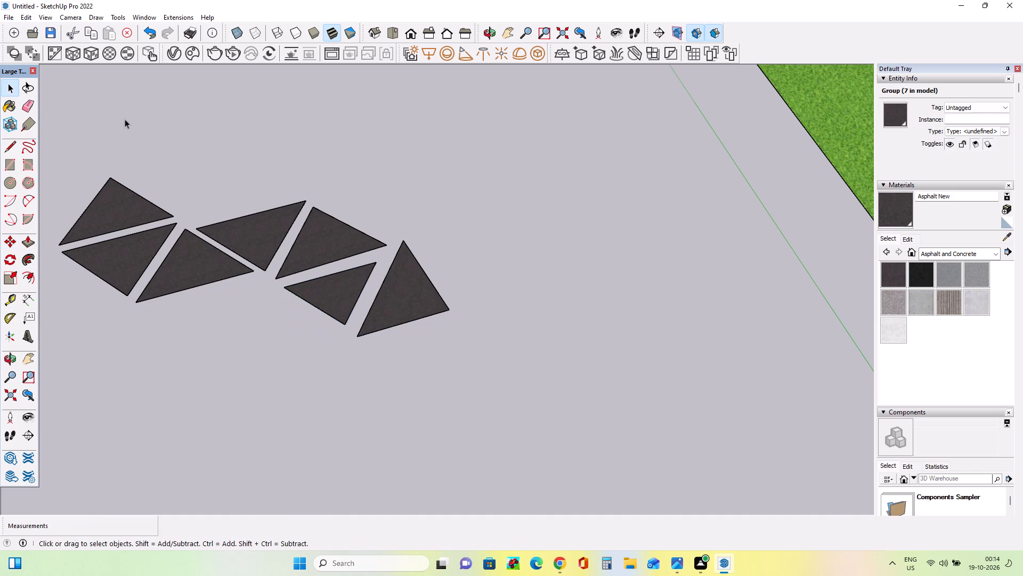
Nudge the lower inverted triangle about 8" closer to the end triangle's slanted edge, and clear the selection.
{"action": "scroll", "coordinate": [477, 332], "scroll_direction": "down", "scroll_amount": 7}
{"action": "scroll", "coordinate": [374, 323], "scroll_direction": "up", "scroll_amount": 1}
{"action": "scroll", "coordinate": [374, 323], "scroll_direction": "down", "scroll_amount": 11}
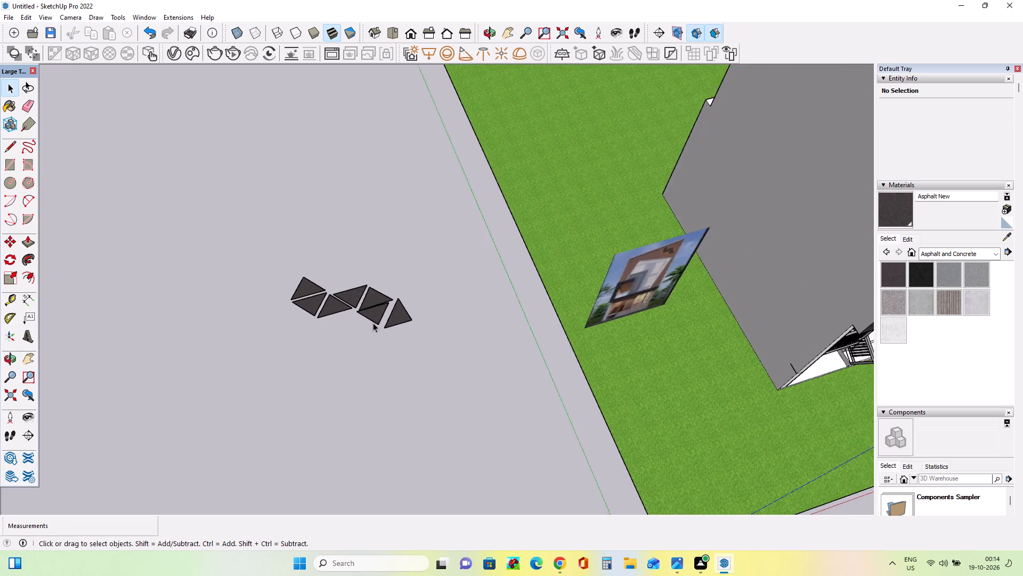
{"action": "scroll", "coordinate": [373, 323], "scroll_direction": "down", "scroll_amount": 10}
{"action": "scroll", "coordinate": [375, 327], "scroll_direction": "up", "scroll_amount": 10}
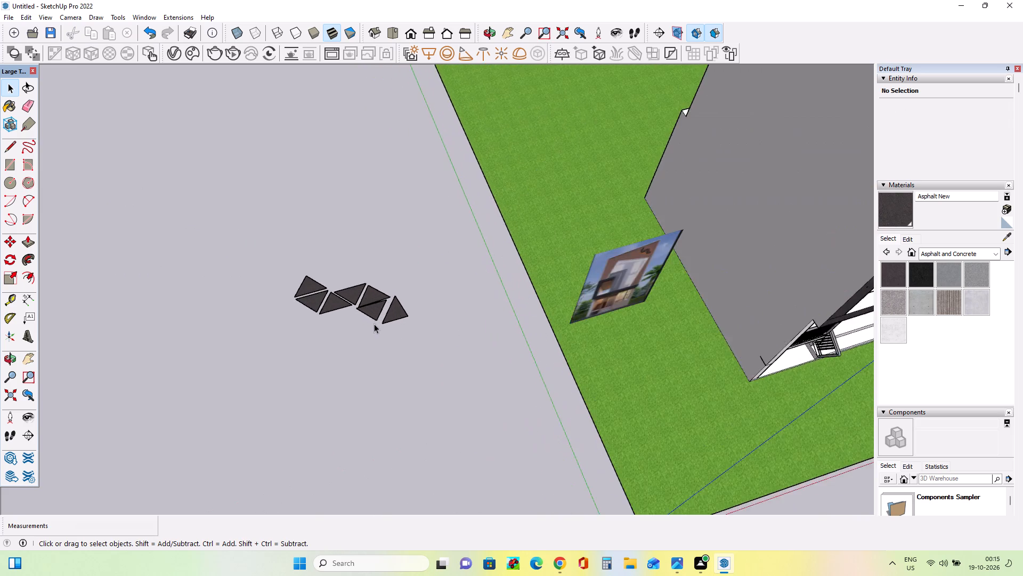
{"action": "scroll", "coordinate": [374, 324], "scroll_direction": "up", "scroll_amount": 2}
{"action": "scroll", "coordinate": [374, 322], "scroll_direction": "down", "scroll_amount": 1}
{"action": "scroll", "coordinate": [374, 322], "scroll_direction": "up", "scroll_amount": 11}
{"action": "left_click", "coordinate": [373, 298]}
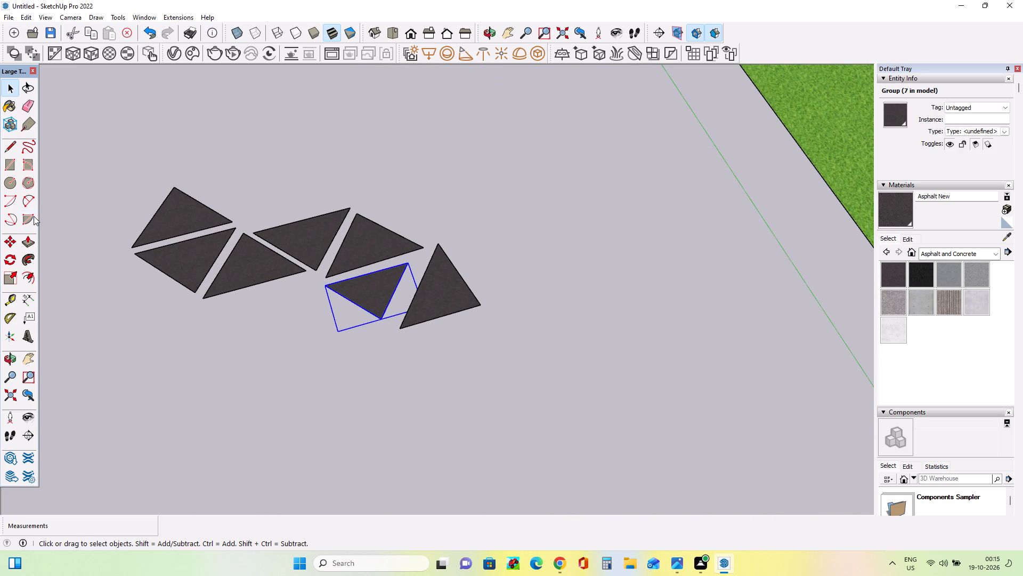
{"action": "left_click", "coordinate": [13, 232]}
{"action": "left_click", "coordinate": [13, 242]}
{"action": "left_click_drag", "start_coordinate": [363, 300], "coordinate": [376, 300]}
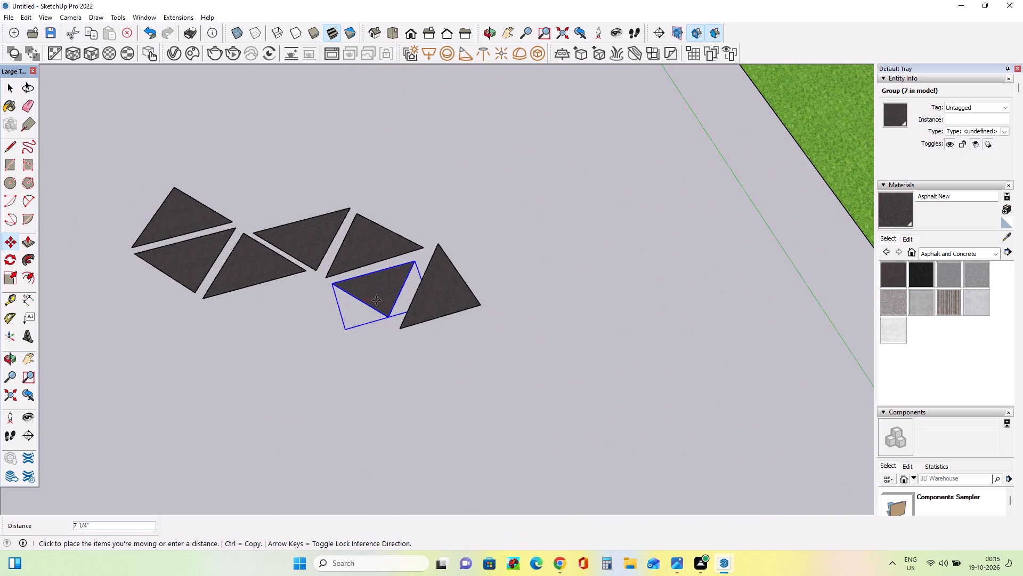
{"action": "left_click_drag", "start_coordinate": [376, 300], "coordinate": [377, 300]}
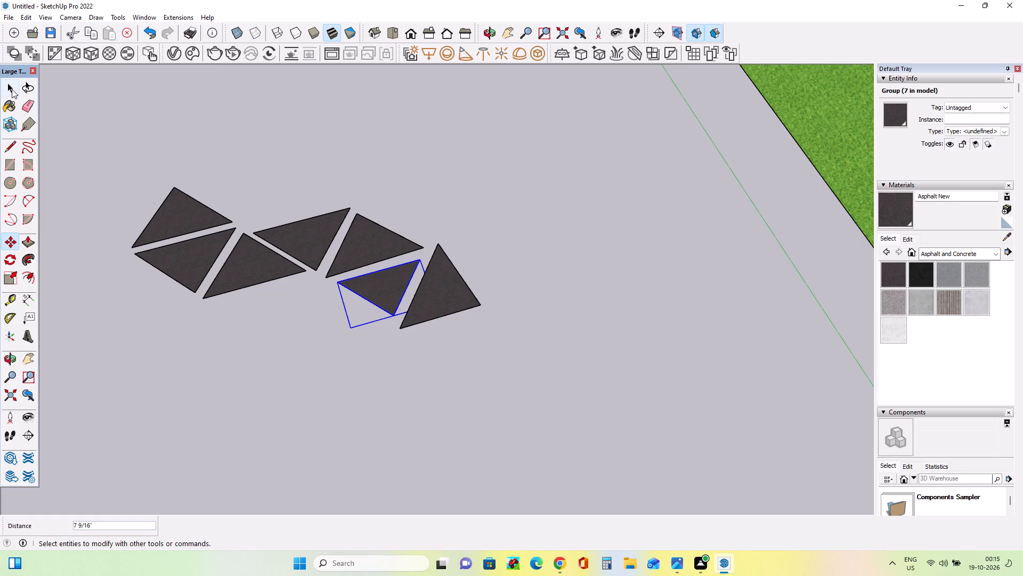
{"action": "left_click", "coordinate": [12, 89]}
{"action": "left_click", "coordinate": [142, 110]}
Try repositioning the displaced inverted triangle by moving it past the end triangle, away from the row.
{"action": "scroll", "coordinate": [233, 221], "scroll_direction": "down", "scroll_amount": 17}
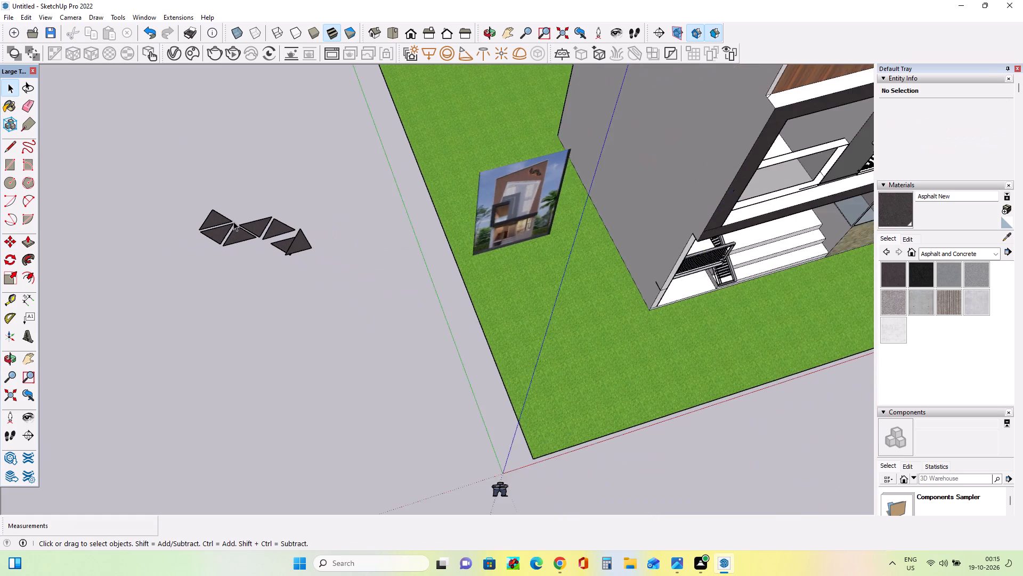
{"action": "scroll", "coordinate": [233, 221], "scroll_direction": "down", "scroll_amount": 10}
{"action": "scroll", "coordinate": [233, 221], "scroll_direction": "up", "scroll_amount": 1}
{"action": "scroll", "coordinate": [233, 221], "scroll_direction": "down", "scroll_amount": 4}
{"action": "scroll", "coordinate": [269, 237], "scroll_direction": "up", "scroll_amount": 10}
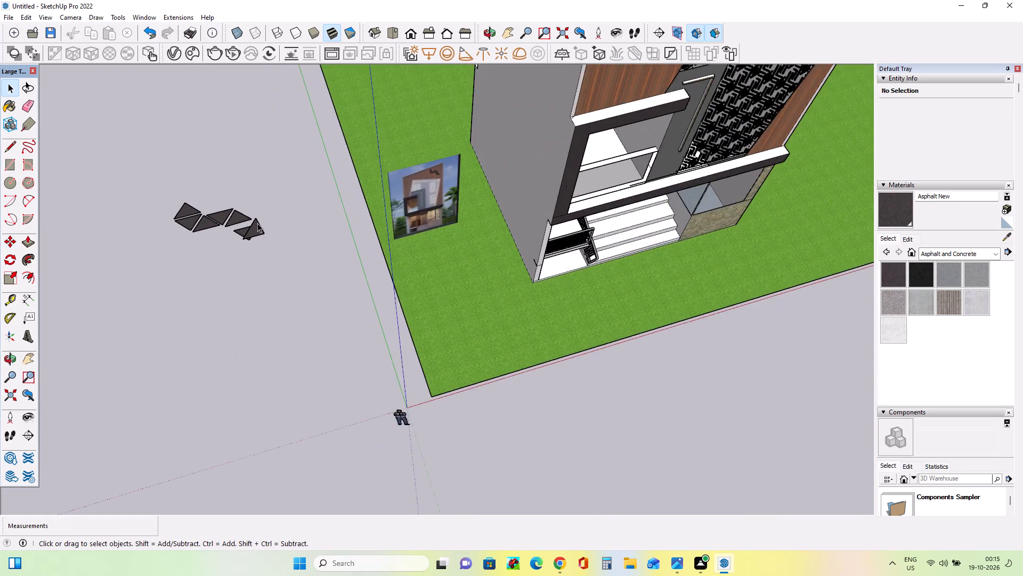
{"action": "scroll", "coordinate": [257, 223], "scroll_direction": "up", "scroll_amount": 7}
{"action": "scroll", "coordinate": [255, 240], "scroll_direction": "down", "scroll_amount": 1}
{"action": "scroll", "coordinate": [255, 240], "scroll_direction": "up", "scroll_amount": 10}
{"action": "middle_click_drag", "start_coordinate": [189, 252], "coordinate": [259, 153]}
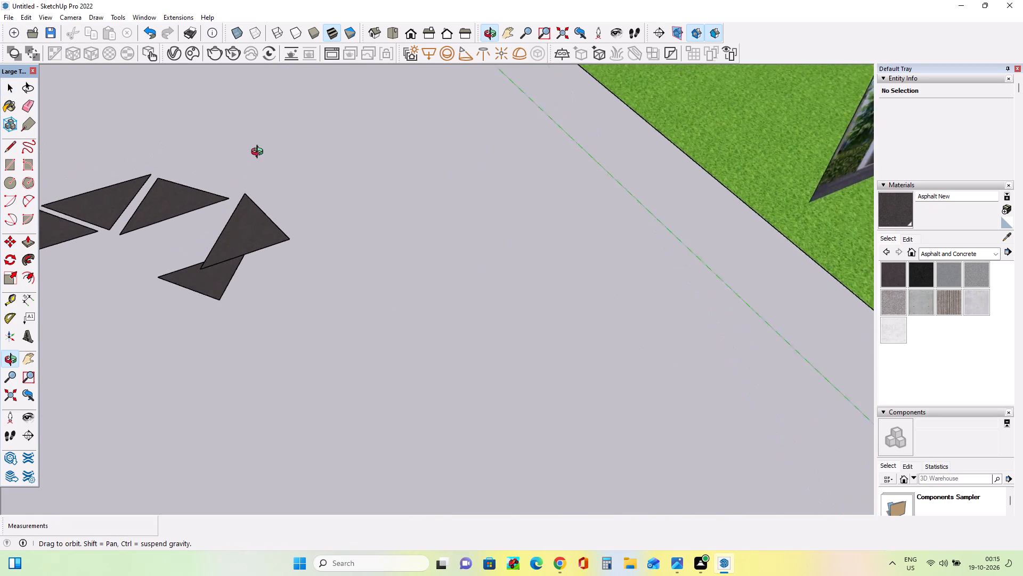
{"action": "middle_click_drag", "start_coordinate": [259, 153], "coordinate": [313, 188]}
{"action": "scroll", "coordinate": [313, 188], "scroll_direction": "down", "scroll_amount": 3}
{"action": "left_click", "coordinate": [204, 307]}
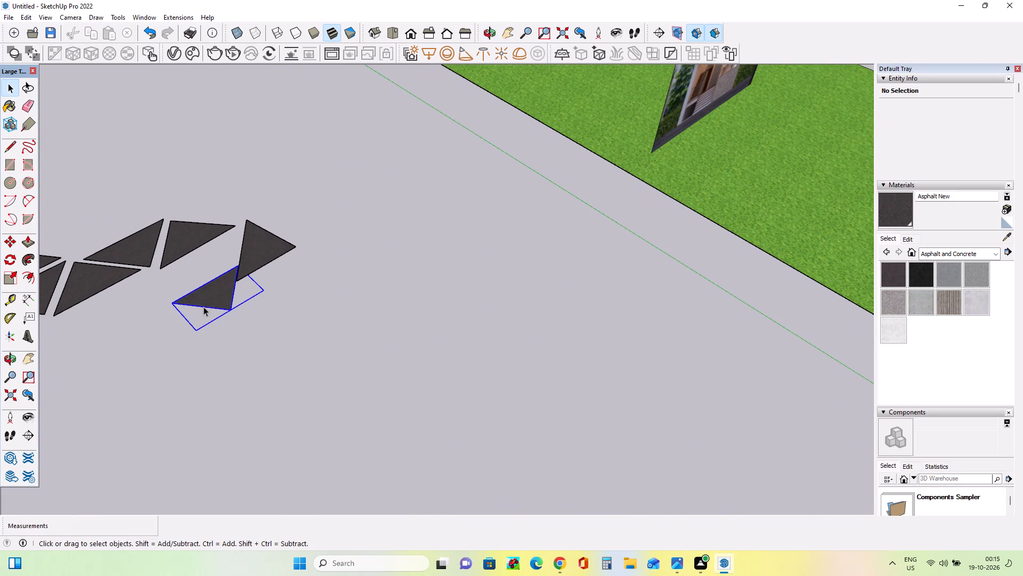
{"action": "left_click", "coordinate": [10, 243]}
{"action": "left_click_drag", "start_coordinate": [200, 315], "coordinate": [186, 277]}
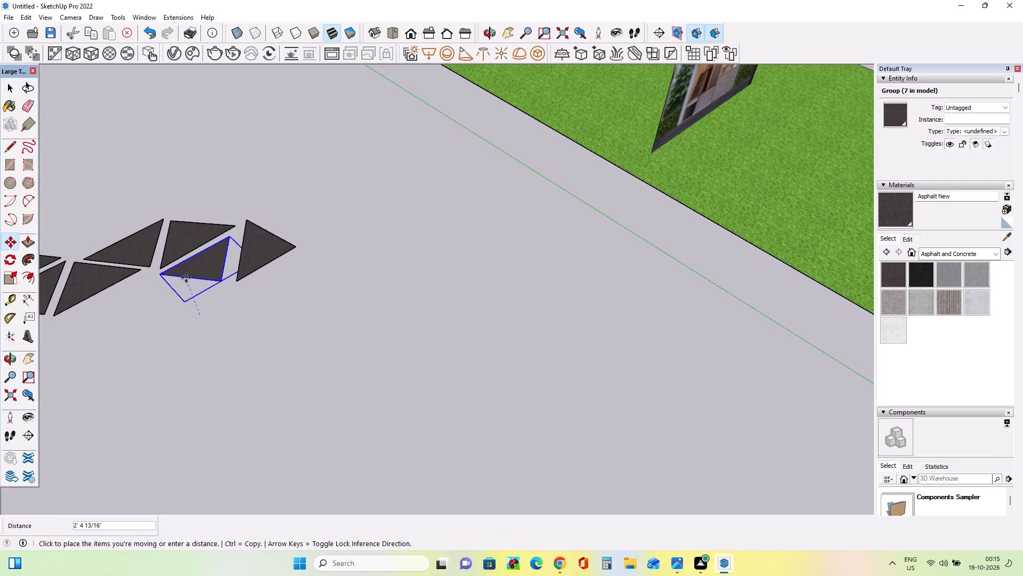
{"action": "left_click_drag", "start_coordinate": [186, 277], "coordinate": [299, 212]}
Move the inverted triangle back about 11' 6" to the end triangle's slanted edge, and shift it about 3' 7" towards the row.
{"action": "middle_click_drag", "start_coordinate": [307, 230], "coordinate": [291, 335]}
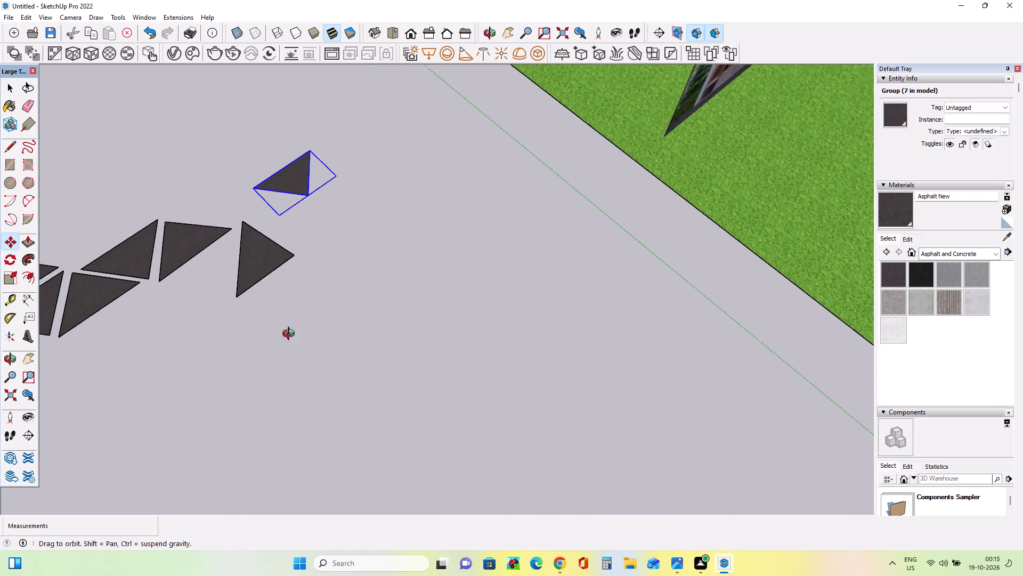
{"action": "middle_click_drag", "start_coordinate": [291, 335], "coordinate": [89, 373]}
{"action": "left_click_drag", "start_coordinate": [451, 96], "coordinate": [270, 163]}
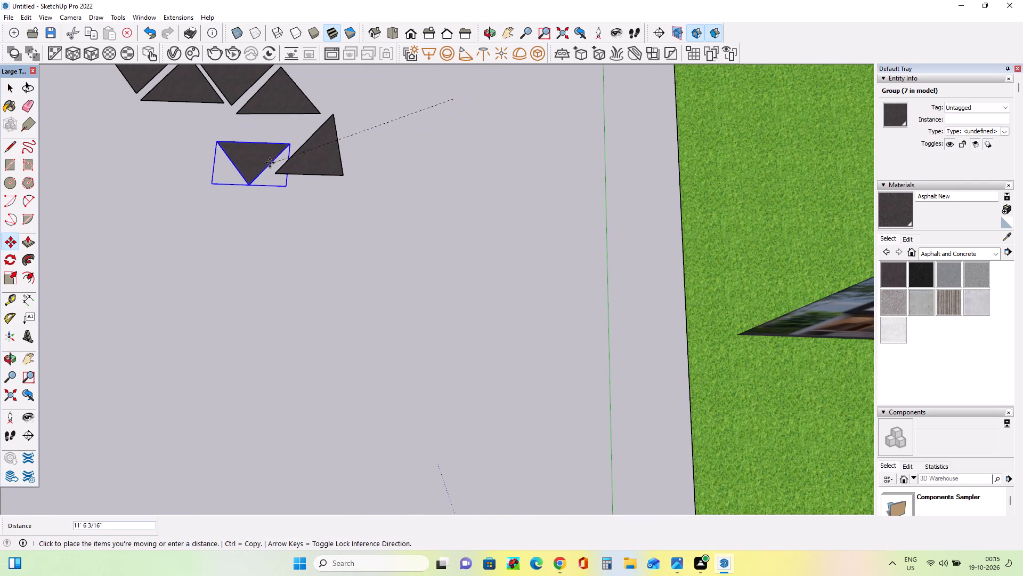
{"action": "left_click_drag", "start_coordinate": [270, 163], "coordinate": [284, 146]}
{"action": "middle_click_drag", "start_coordinate": [384, 157], "coordinate": [319, 103]}
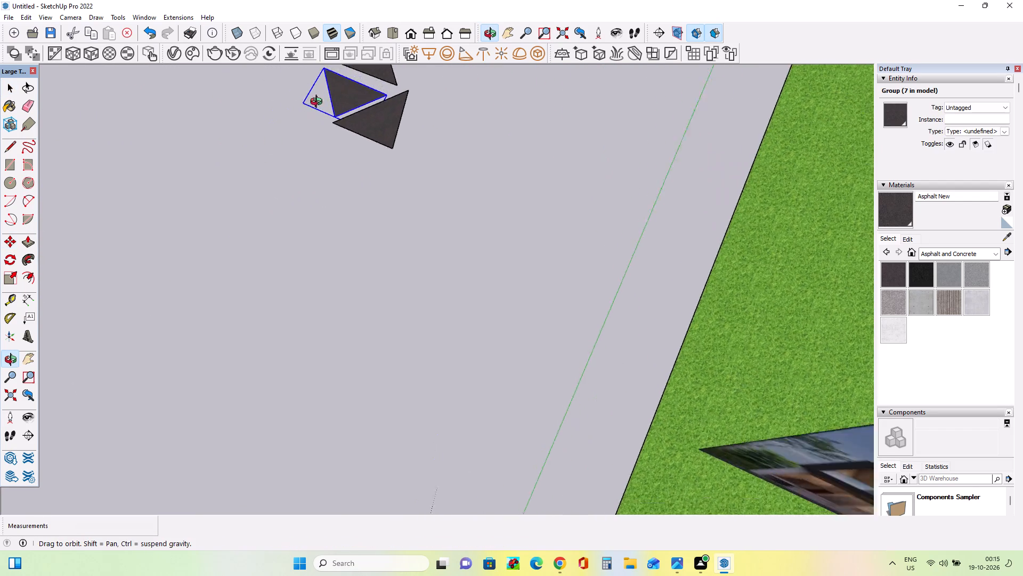
{"action": "middle_click_drag", "start_coordinate": [319, 103], "coordinate": [429, 0]}
{"action": "left_click", "coordinate": [263, 238]}
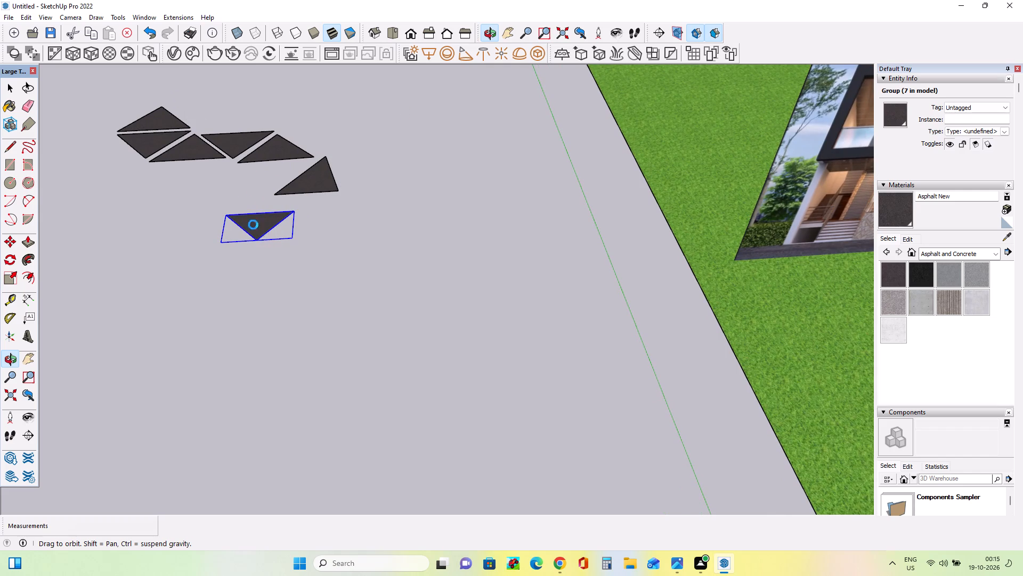
{"action": "left_click_drag", "start_coordinate": [242, 225], "coordinate": [291, 153]}
{"action": "left_click_drag", "start_coordinate": [251, 227], "coordinate": [285, 189]}
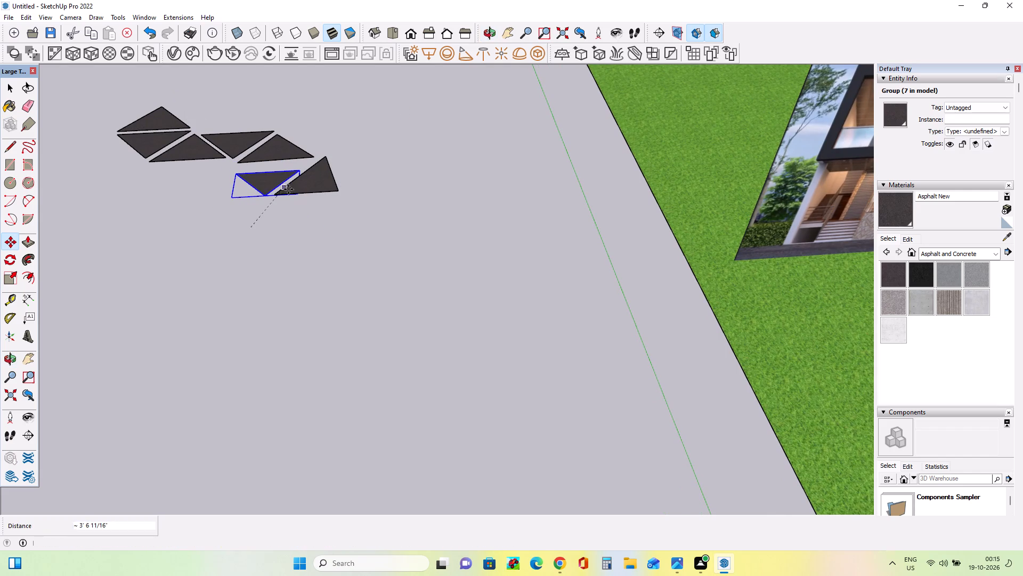
Move the inverted triangle about 8' 5" into the space between the upright and end triangles, and adjust it to leave narrow gaps.
{"action": "middle_click_drag", "start_coordinate": [340, 178], "coordinate": [413, 331]}
{"action": "left_click_drag", "start_coordinate": [226, 167], "coordinate": [228, 171]}
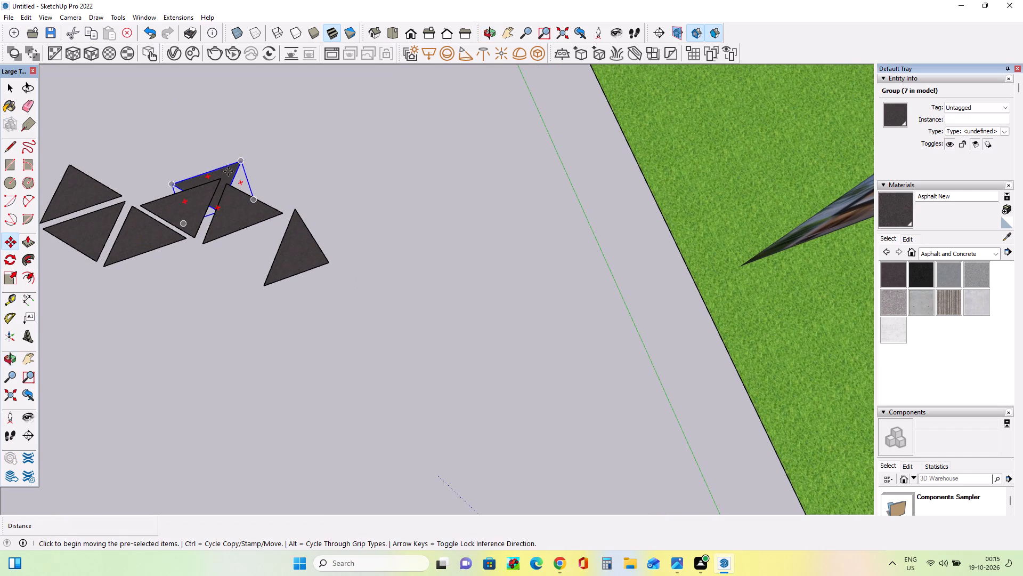
{"action": "left_click_drag", "start_coordinate": [228, 171], "coordinate": [253, 226]}
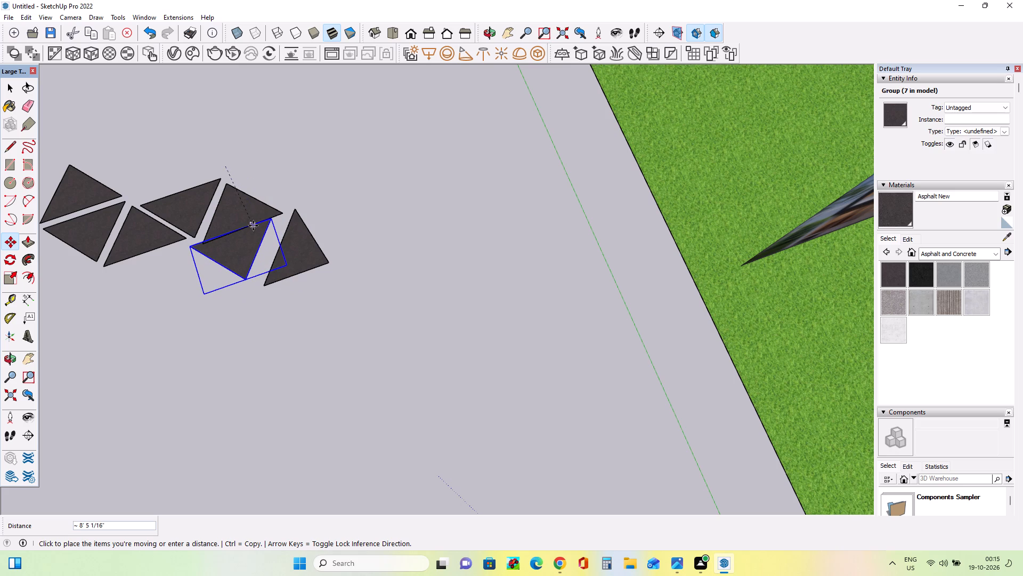
{"action": "left_click_drag", "start_coordinate": [253, 226], "coordinate": [254, 226]}
{"action": "middle_click_drag", "start_coordinate": [174, 265], "coordinate": [397, 89]}
{"action": "left_click_drag", "start_coordinate": [221, 369], "coordinate": [238, 366]}
{"action": "middle_click_drag", "start_coordinate": [324, 371], "coordinate": [102, 445]}
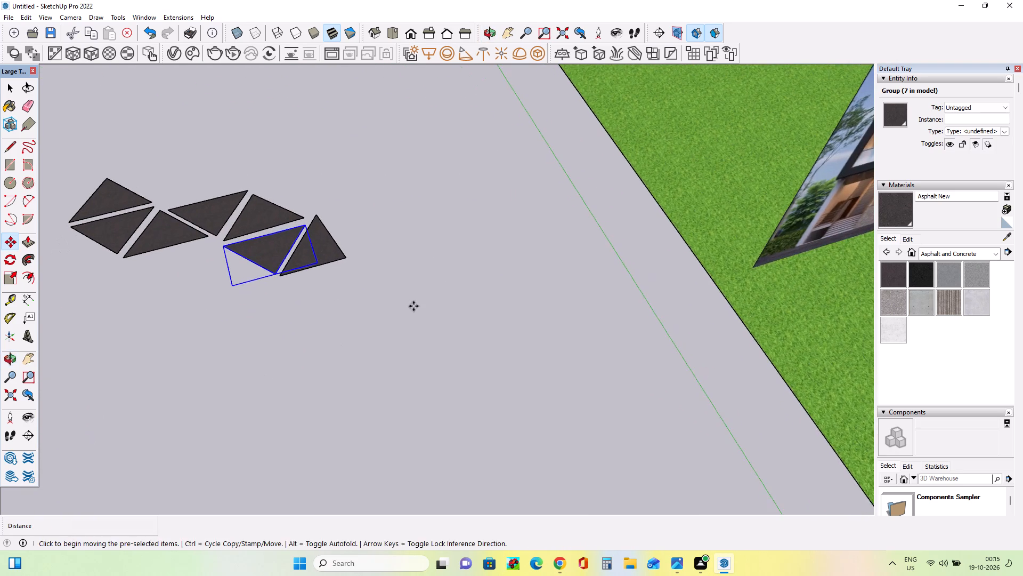
Nudge the inverted triangle about 1/4" beside the end triangle, and clear the selection.
{"action": "middle_click_drag", "start_coordinate": [413, 307], "coordinate": [360, 410]}
{"action": "scroll", "coordinate": [360, 410], "scroll_direction": "down", "scroll_amount": 18}
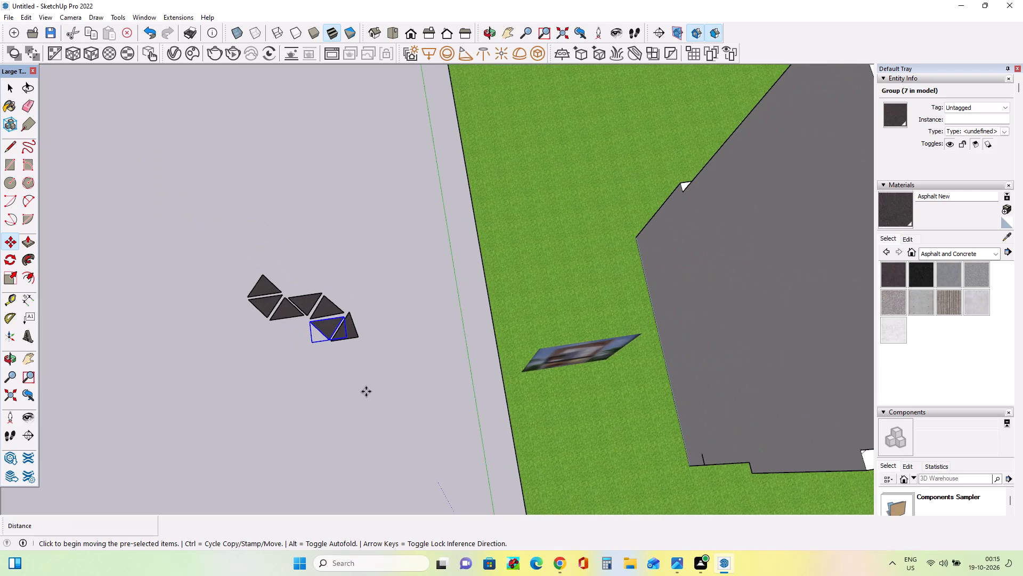
{"action": "scroll", "coordinate": [366, 389], "scroll_direction": "up", "scroll_amount": 19}
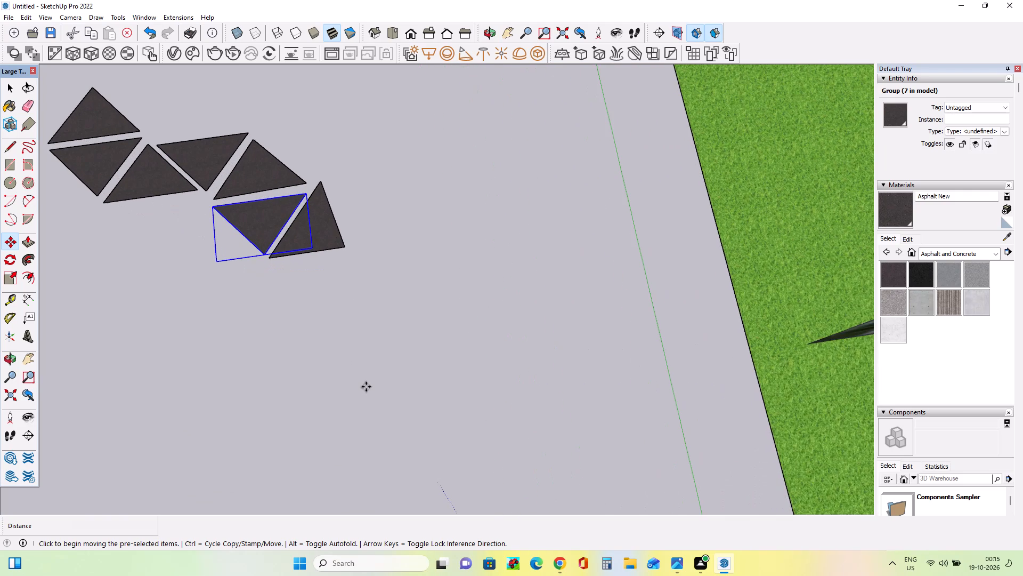
{"action": "left_click", "coordinate": [269, 244]}
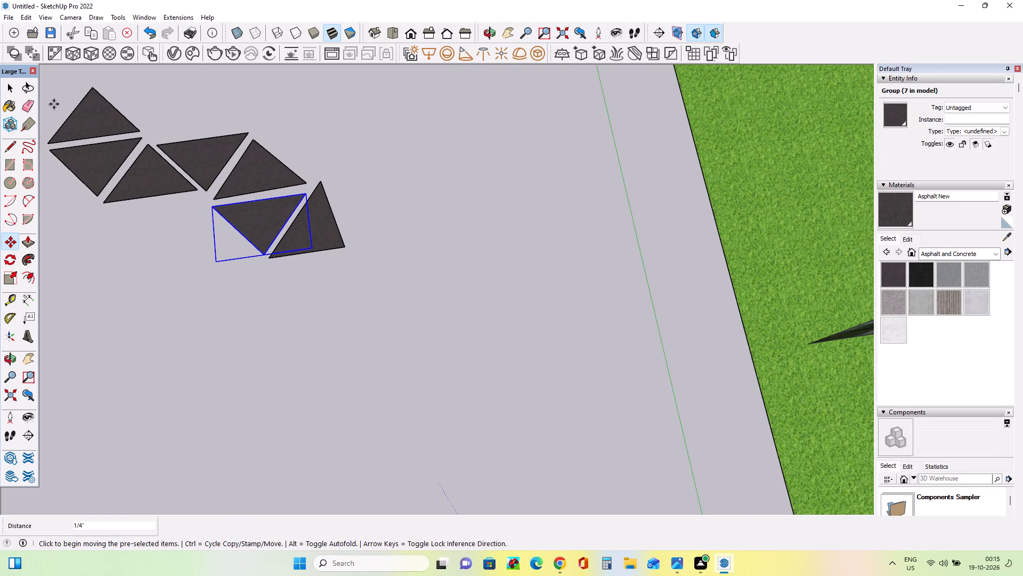
{"action": "left_click", "coordinate": [14, 87]}
{"action": "left_click", "coordinate": [262, 126]}
Select all seven asphalt triangles in the row and combine them into one group.
{"action": "middle_click_drag", "start_coordinate": [360, 289], "coordinate": [415, 63]}
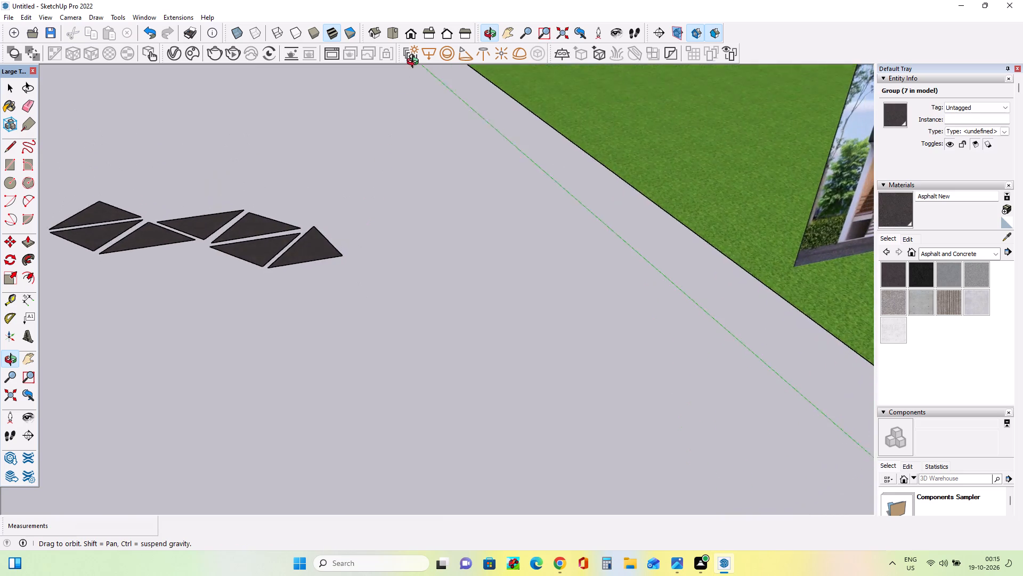
{"action": "middle_click_drag", "start_coordinate": [415, 63], "coordinate": [437, 315]}
{"action": "scroll", "coordinate": [437, 315], "scroll_direction": "down", "scroll_amount": 12}
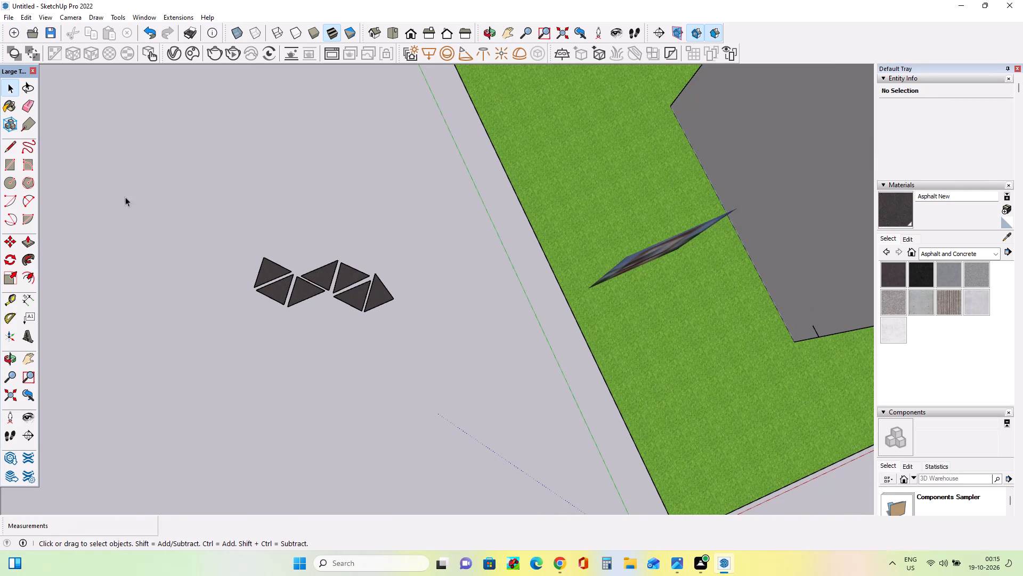
{"action": "left_click_drag", "start_coordinate": [411, 251], "coordinate": [178, 337]}
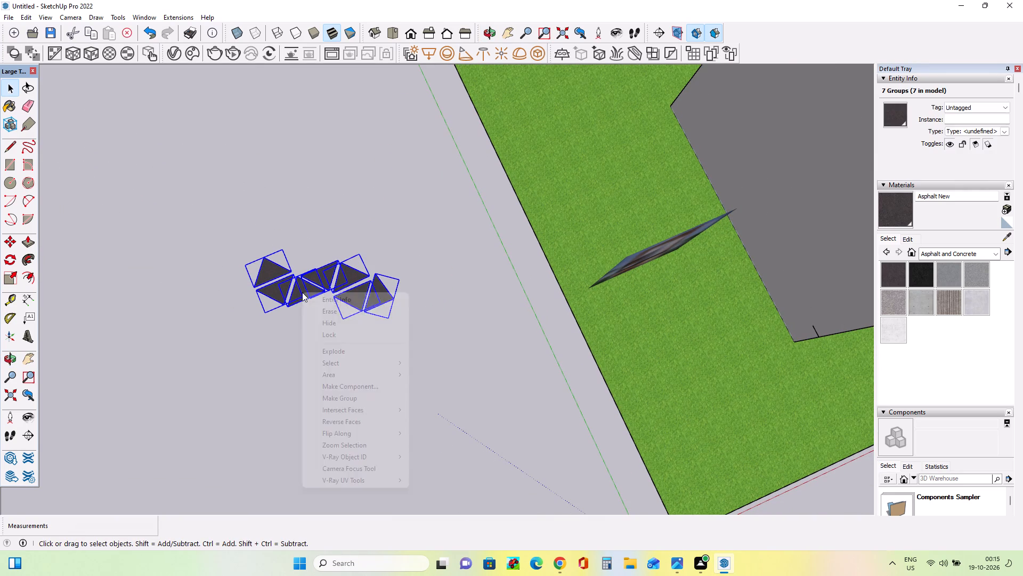
{"action": "right_click", "coordinate": [302, 292]}
{"action": "right_click", "coordinate": [302, 292]}
{"action": "right_click", "coordinate": [302, 292]}
{"action": "left_click", "coordinate": [344, 399]}
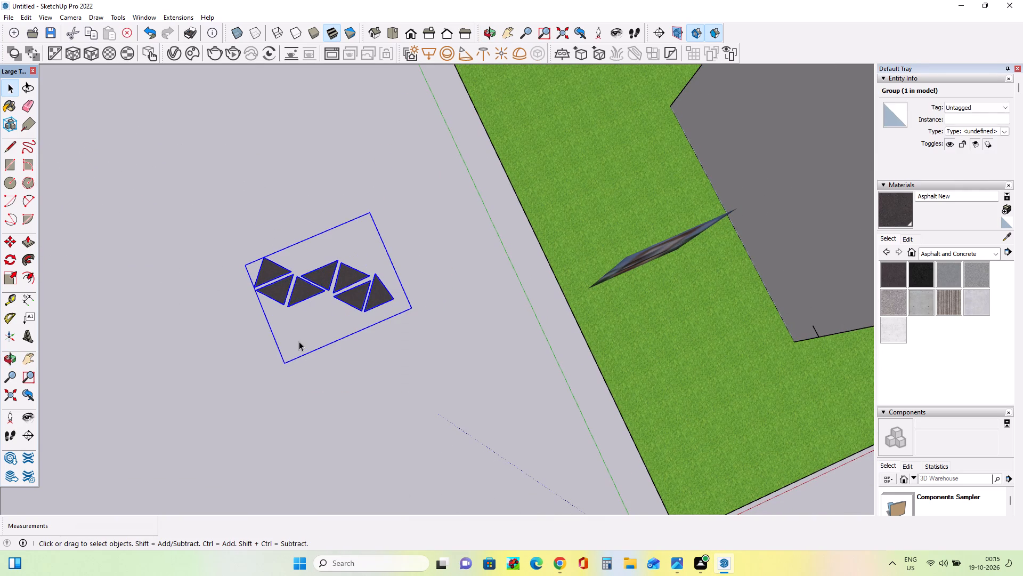
{"action": "scroll", "coordinate": [193, 307], "scroll_direction": "down", "scroll_amount": 9}
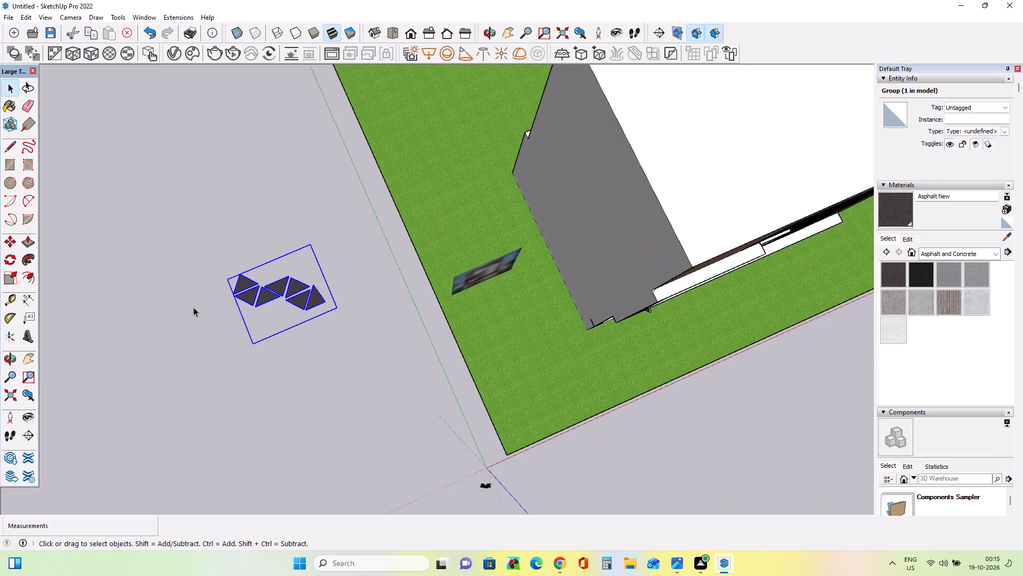
Rotate the grouped row of seven asphalt triangles lying outside the lawn beside the house.
{"action": "scroll", "coordinate": [193, 307], "scroll_direction": "down", "scroll_amount": 14}
{"action": "scroll", "coordinate": [204, 356], "scroll_direction": "up", "scroll_amount": 1}
{"action": "middle_click_drag", "start_coordinate": [204, 356], "coordinate": [129, 149]}
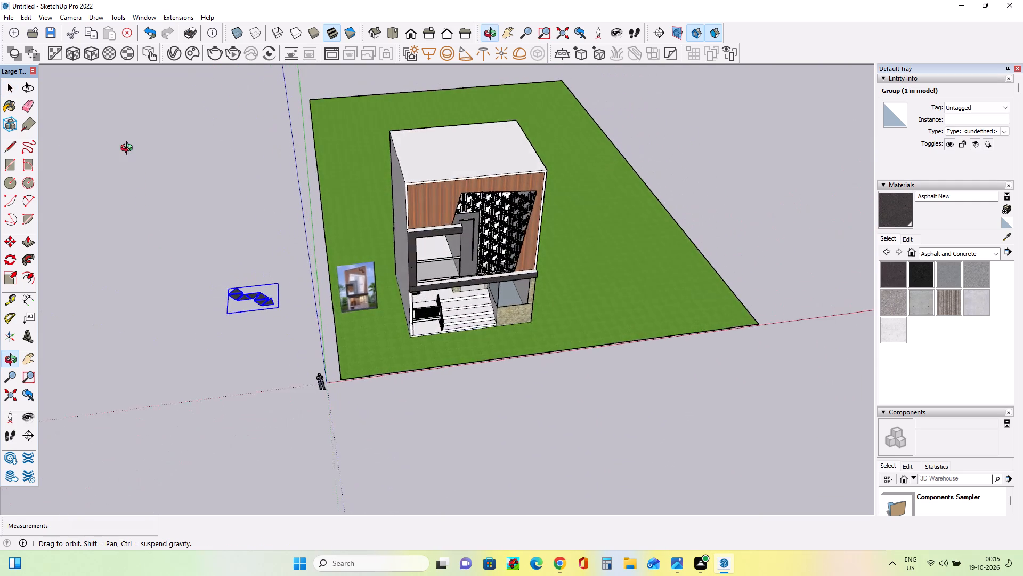
{"action": "middle_click_drag", "start_coordinate": [129, 149], "coordinate": [98, 168]}
{"action": "middle_click_drag", "start_coordinate": [241, 362], "coordinate": [247, 371]}
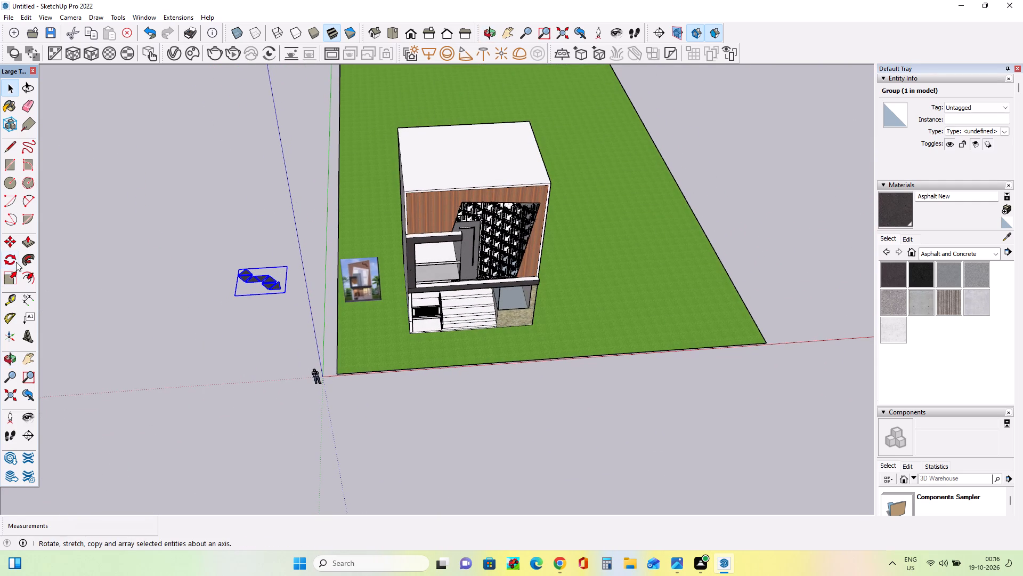
{"action": "left_click", "coordinate": [16, 262]}
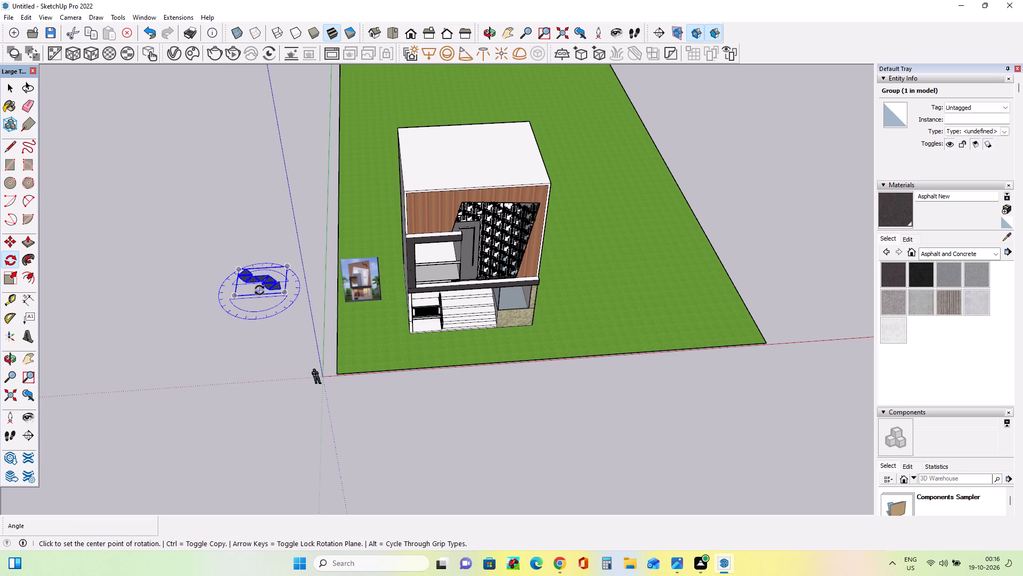
{"action": "middle_click_drag", "start_coordinate": [260, 296], "coordinate": [248, 461]}
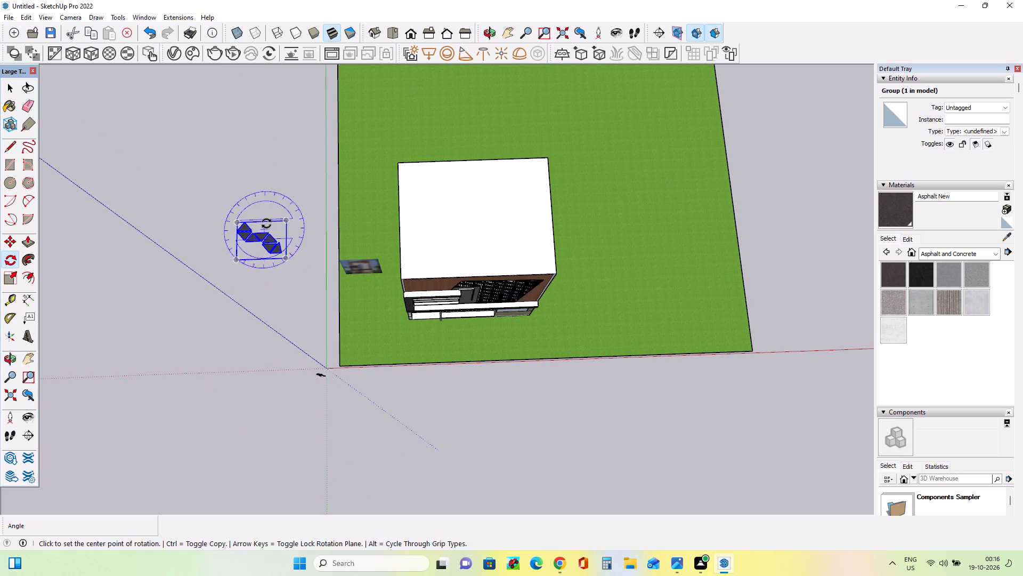
{"action": "middle_click_drag", "start_coordinate": [271, 268], "coordinate": [298, 397]}
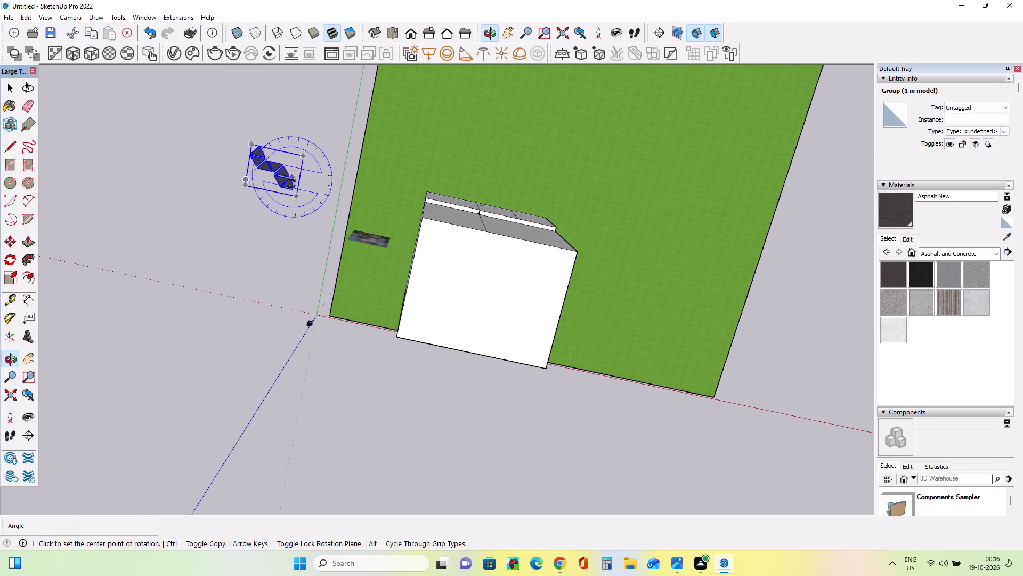
{"action": "middle_click_drag", "start_coordinate": [277, 258], "coordinate": [331, 41]}
{"action": "middle_click_drag", "start_coordinate": [311, 380], "coordinate": [340, 212]}
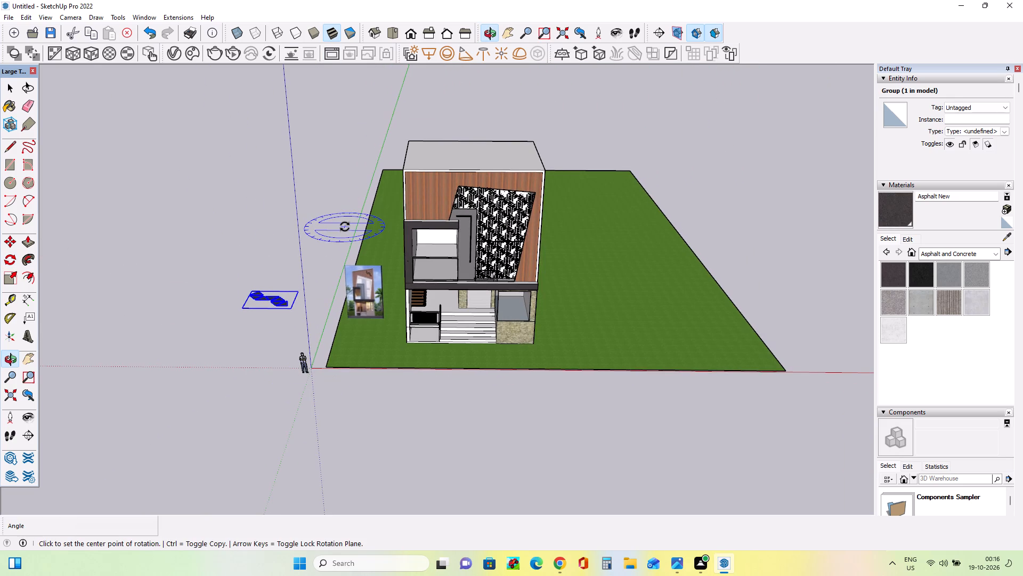
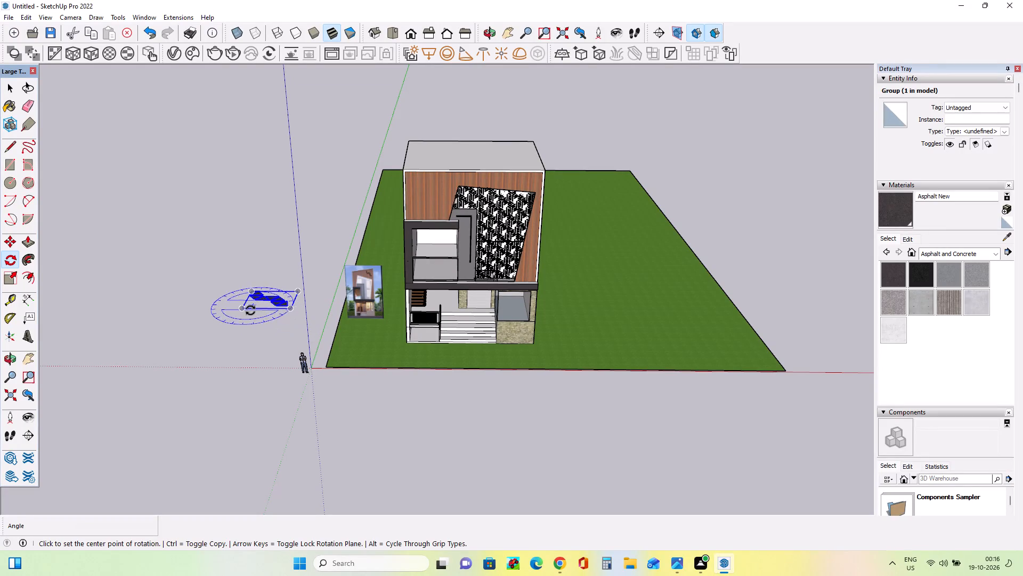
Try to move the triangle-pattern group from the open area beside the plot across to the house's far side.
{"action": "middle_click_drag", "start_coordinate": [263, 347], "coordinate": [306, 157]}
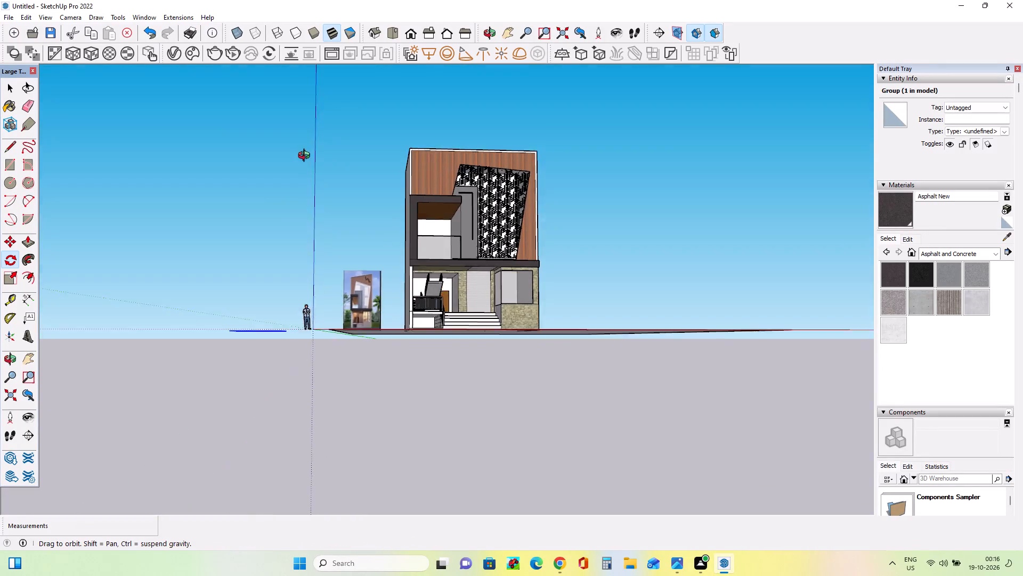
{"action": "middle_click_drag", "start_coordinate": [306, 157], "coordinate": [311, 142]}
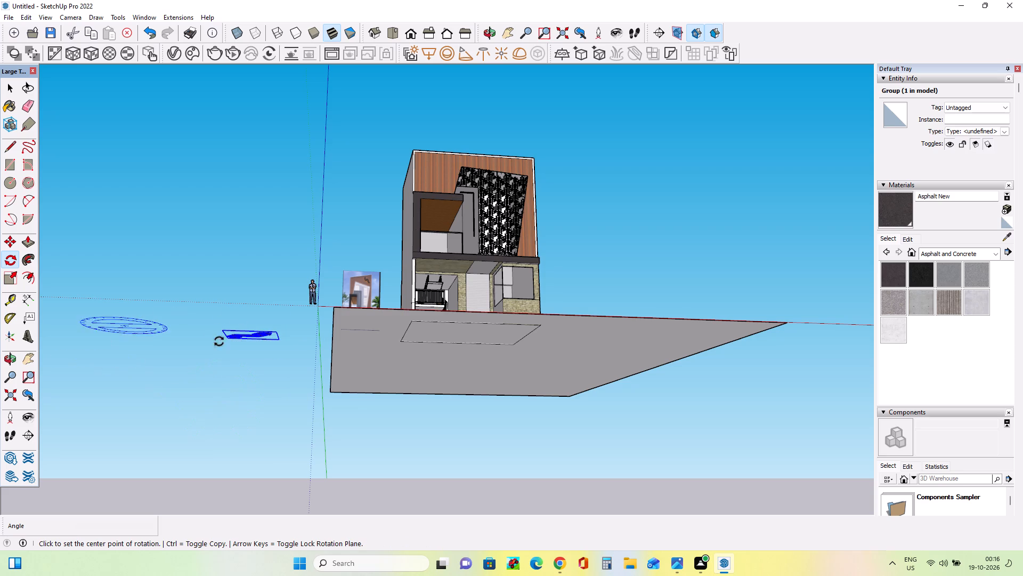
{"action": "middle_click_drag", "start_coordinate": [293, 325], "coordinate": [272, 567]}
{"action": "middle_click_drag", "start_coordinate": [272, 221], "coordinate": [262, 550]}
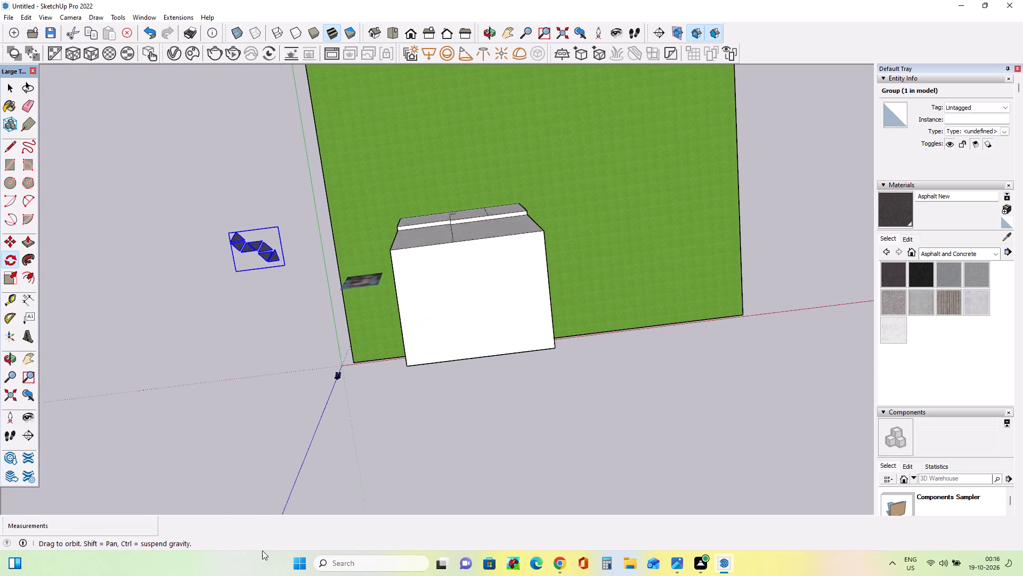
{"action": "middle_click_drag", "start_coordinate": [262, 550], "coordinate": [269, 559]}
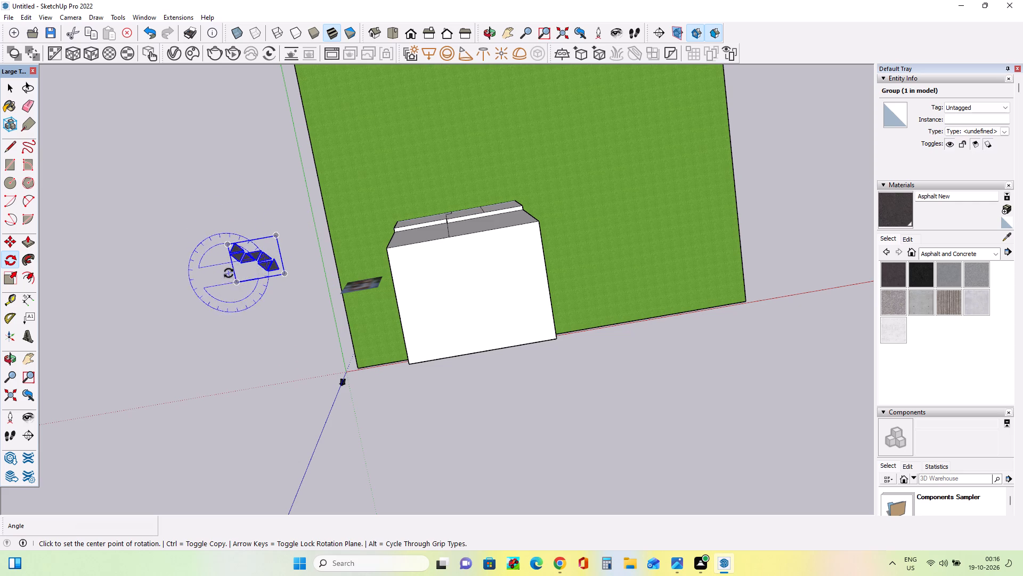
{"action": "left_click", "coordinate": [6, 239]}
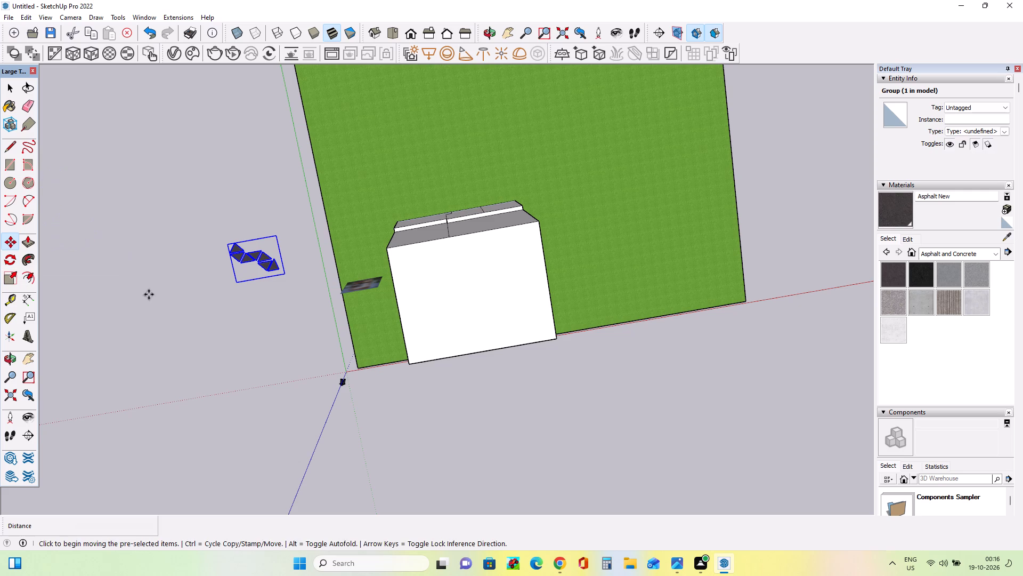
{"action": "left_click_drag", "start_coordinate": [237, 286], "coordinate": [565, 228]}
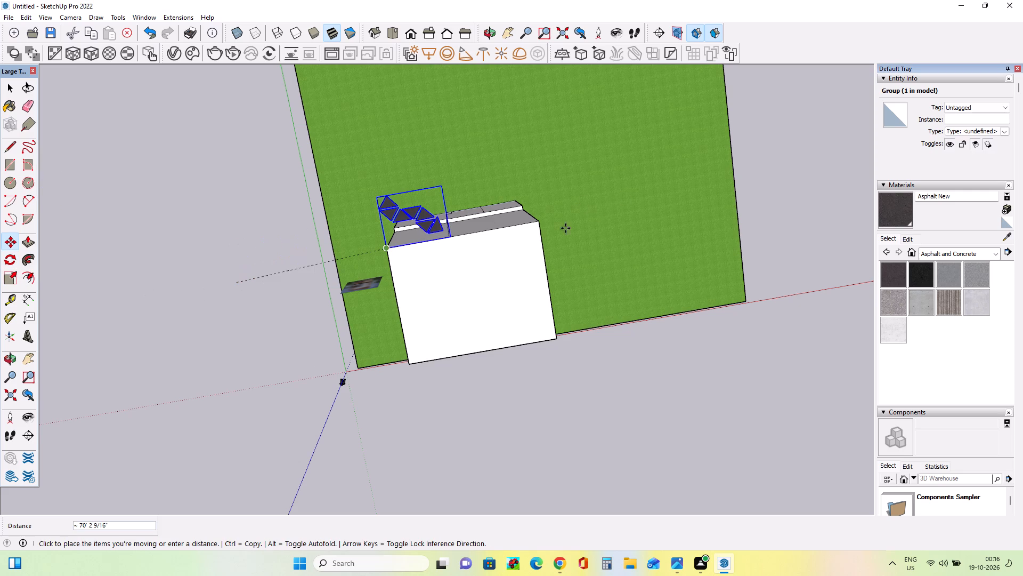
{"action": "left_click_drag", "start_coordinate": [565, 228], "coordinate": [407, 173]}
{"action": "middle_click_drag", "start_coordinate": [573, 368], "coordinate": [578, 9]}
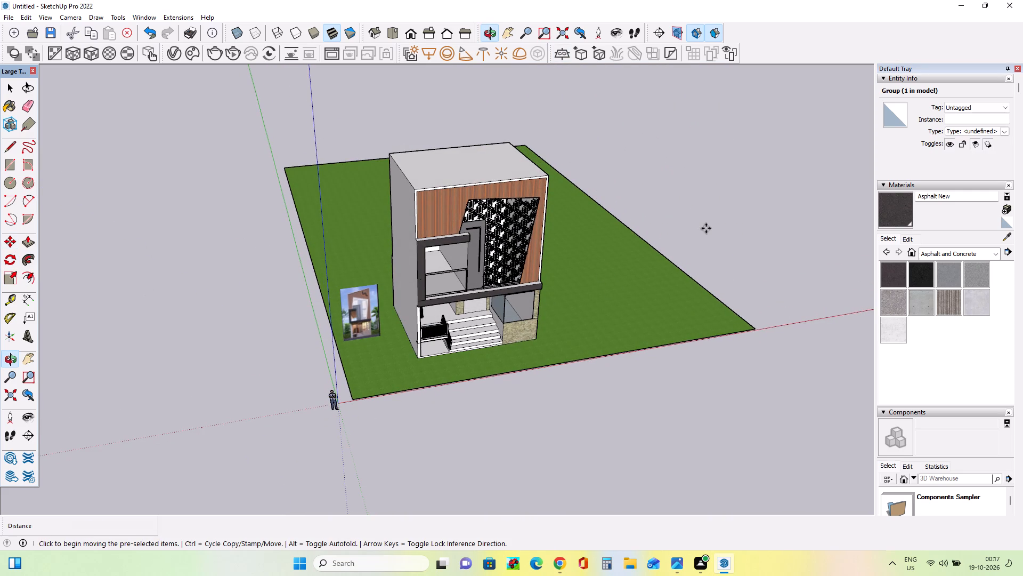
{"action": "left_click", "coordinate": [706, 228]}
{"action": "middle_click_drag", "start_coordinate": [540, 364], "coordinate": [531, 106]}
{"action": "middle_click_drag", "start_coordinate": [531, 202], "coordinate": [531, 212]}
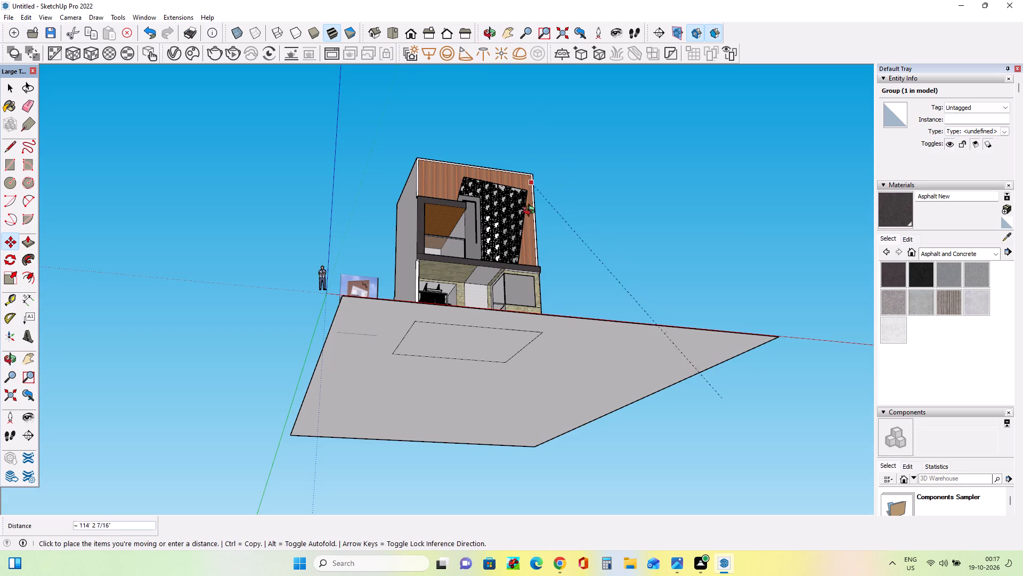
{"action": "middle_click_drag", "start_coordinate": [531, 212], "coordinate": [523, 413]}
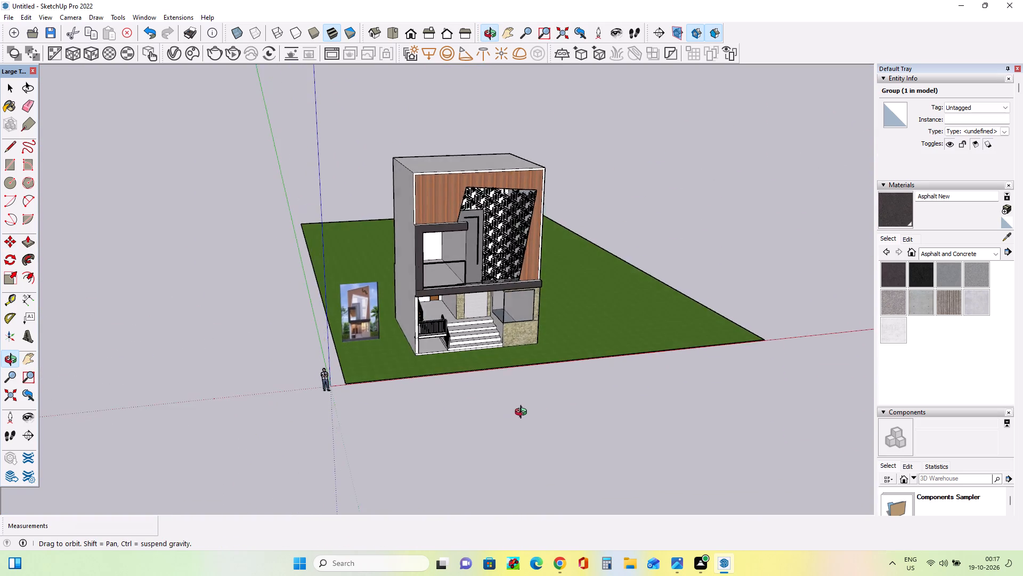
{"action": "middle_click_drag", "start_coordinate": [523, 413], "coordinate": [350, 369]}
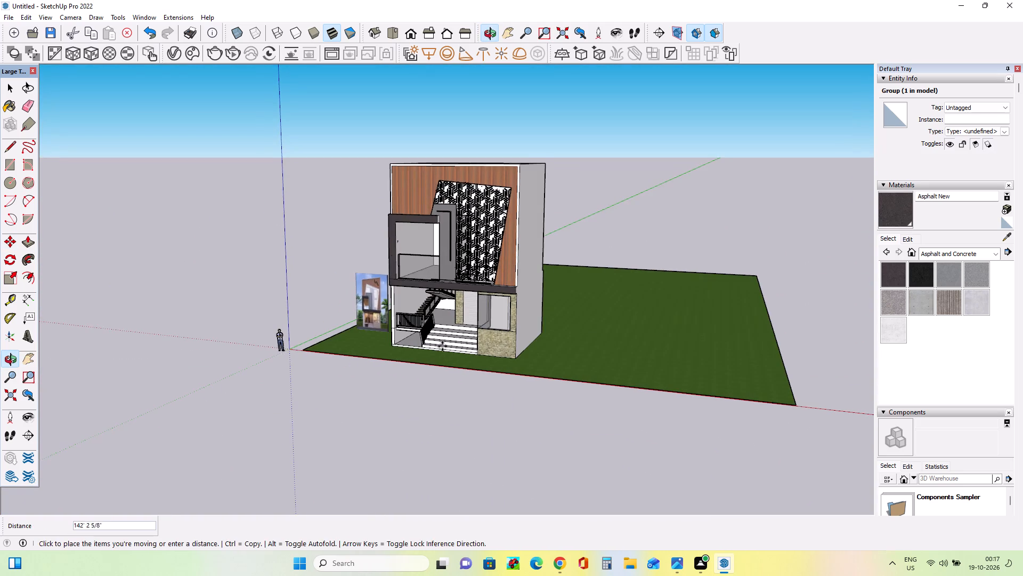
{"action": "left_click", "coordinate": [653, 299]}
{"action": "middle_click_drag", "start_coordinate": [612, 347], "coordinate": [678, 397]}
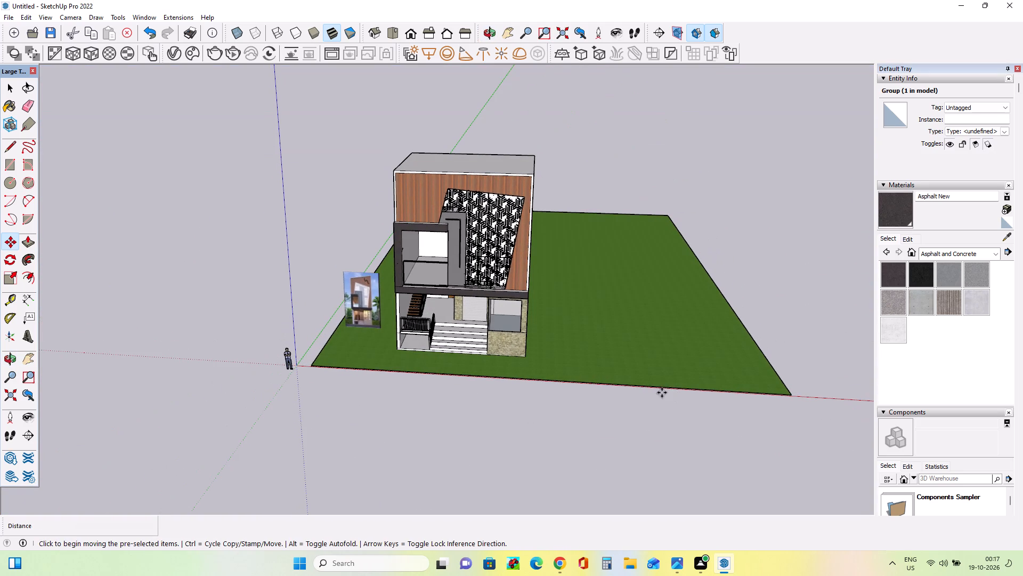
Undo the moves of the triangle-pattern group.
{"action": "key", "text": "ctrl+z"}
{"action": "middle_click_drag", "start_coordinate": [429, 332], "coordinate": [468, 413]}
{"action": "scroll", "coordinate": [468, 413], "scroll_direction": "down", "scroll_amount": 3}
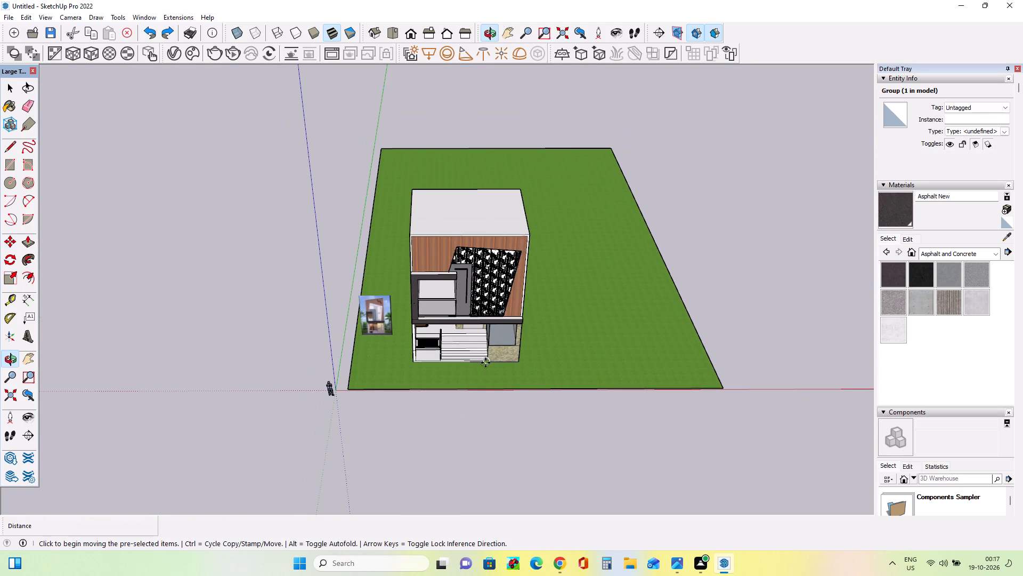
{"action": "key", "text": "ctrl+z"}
Move the triangle-pattern group past the house to the open area beyond the lawn's opposite side edge.
{"action": "left_click_drag", "start_coordinate": [311, 323], "coordinate": [643, 316]}
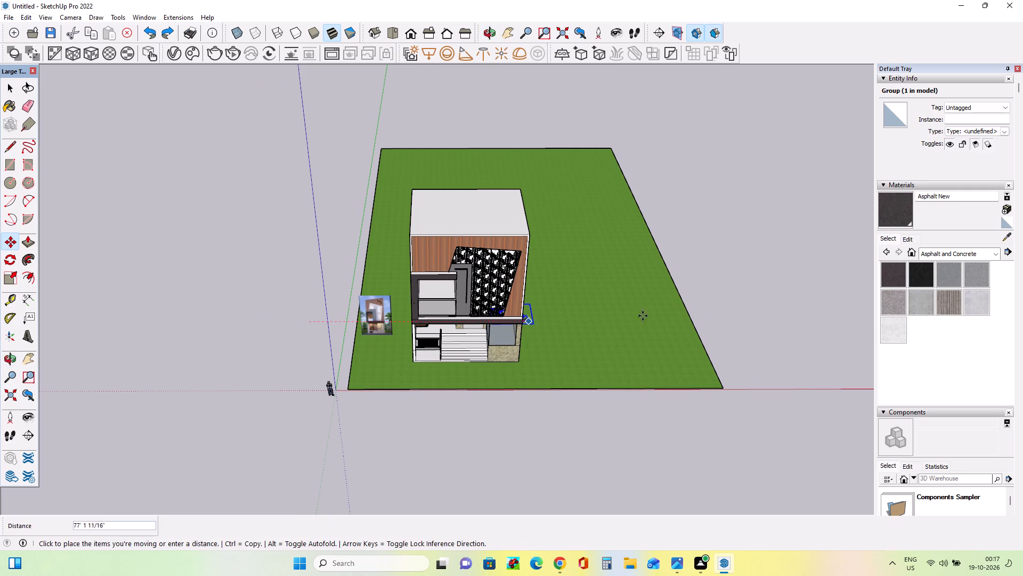
{"action": "left_click_drag", "start_coordinate": [643, 316], "coordinate": [773, 302]}
{"action": "middle_click_drag", "start_coordinate": [727, 330], "coordinate": [736, 364]}
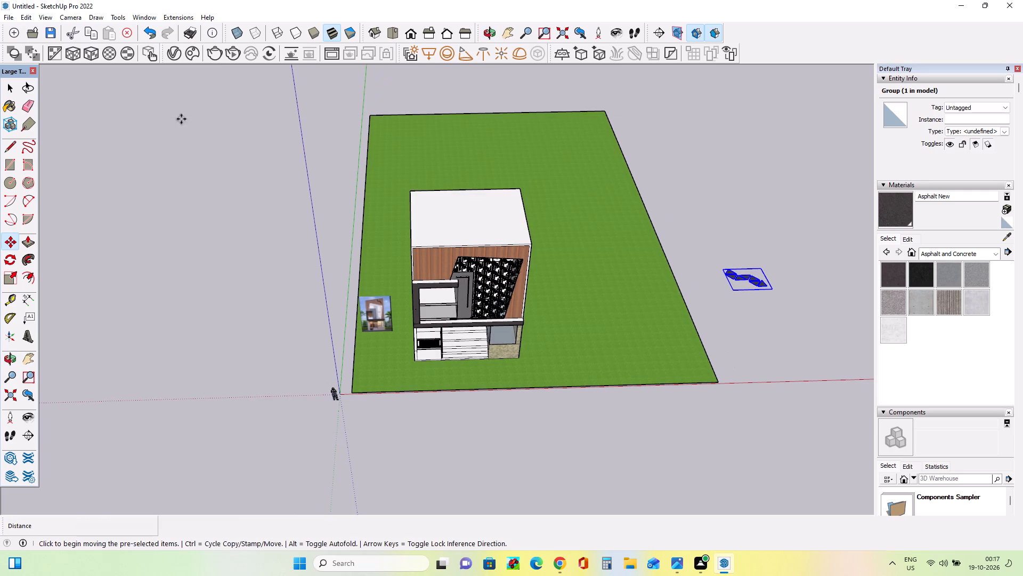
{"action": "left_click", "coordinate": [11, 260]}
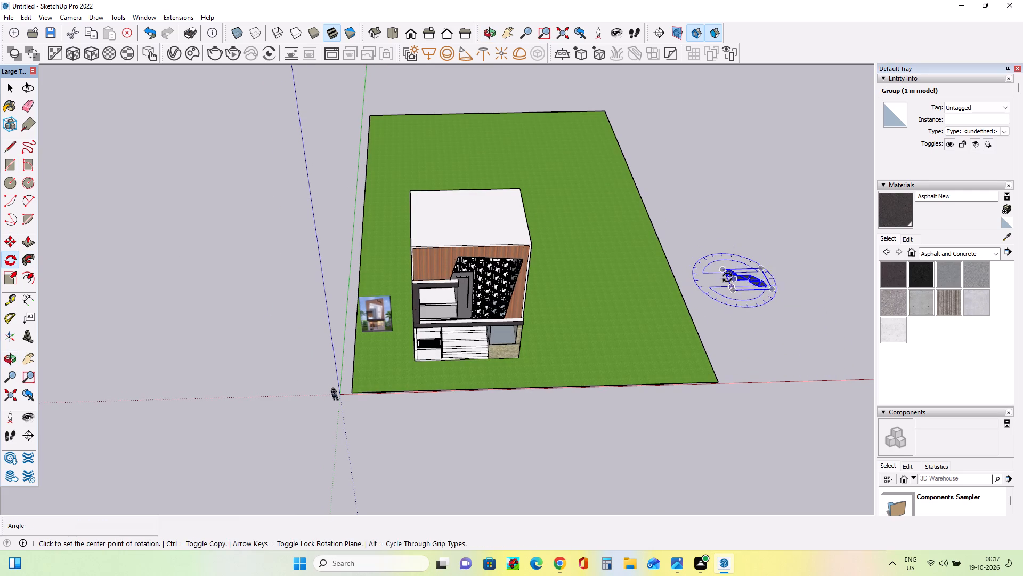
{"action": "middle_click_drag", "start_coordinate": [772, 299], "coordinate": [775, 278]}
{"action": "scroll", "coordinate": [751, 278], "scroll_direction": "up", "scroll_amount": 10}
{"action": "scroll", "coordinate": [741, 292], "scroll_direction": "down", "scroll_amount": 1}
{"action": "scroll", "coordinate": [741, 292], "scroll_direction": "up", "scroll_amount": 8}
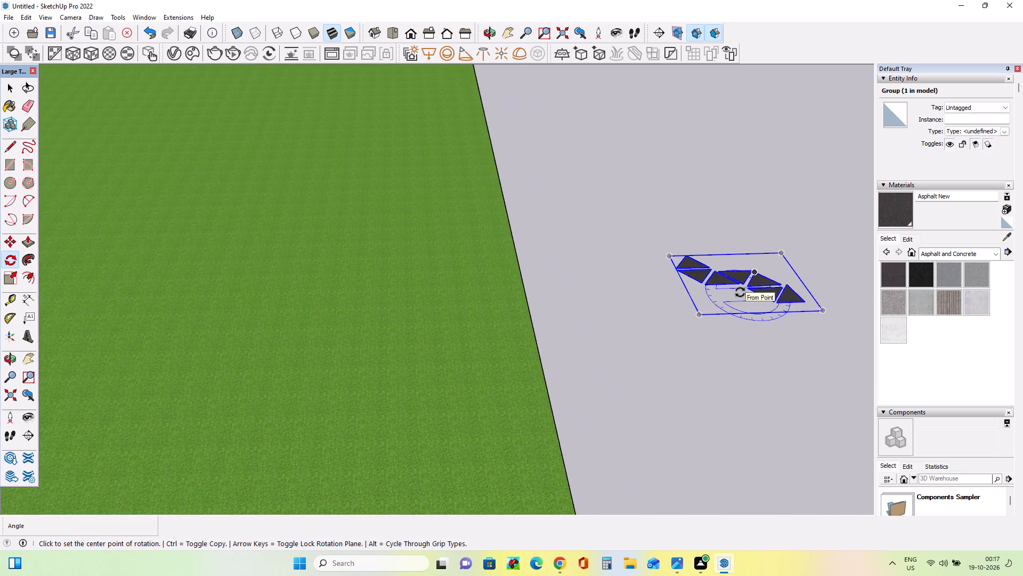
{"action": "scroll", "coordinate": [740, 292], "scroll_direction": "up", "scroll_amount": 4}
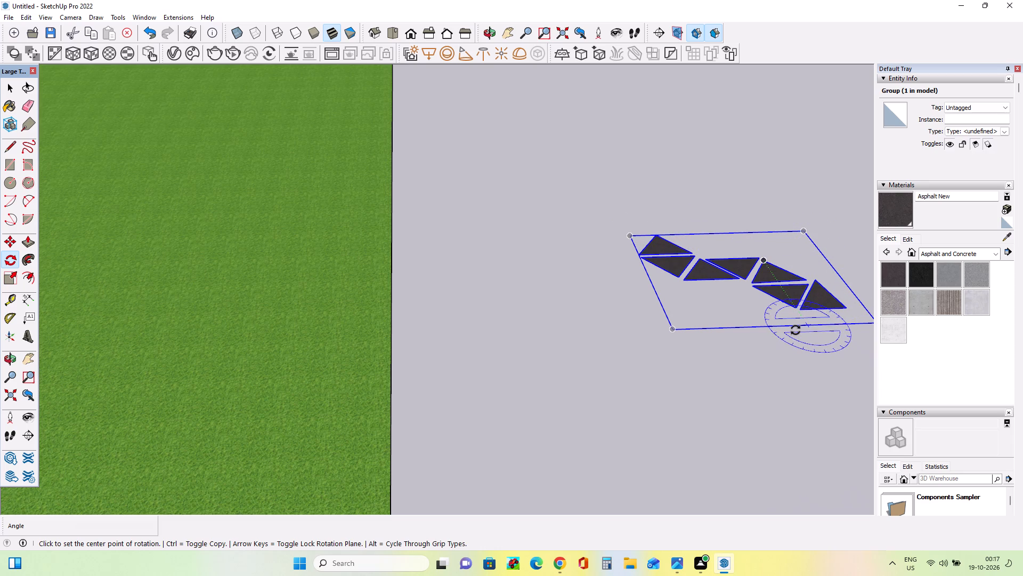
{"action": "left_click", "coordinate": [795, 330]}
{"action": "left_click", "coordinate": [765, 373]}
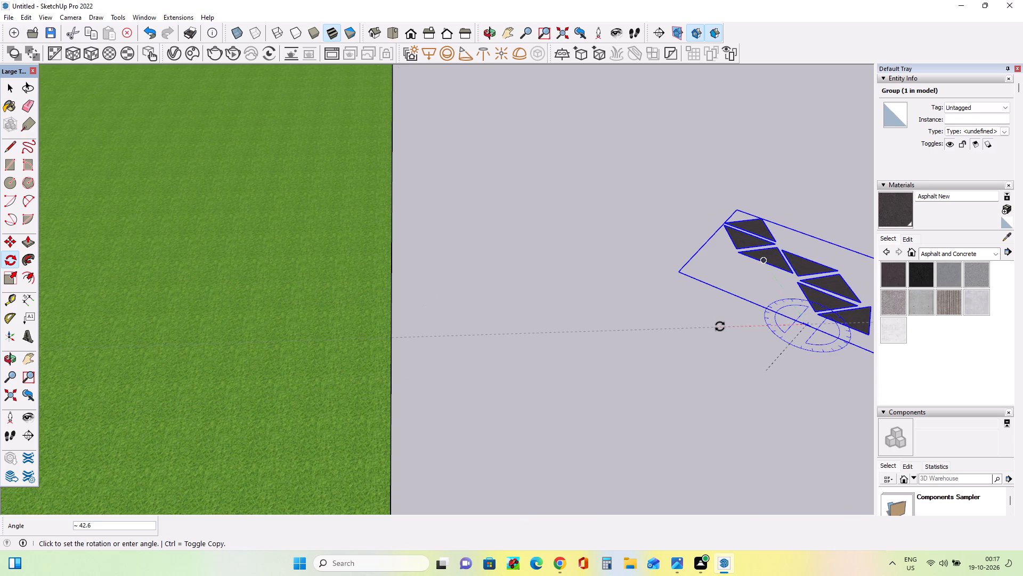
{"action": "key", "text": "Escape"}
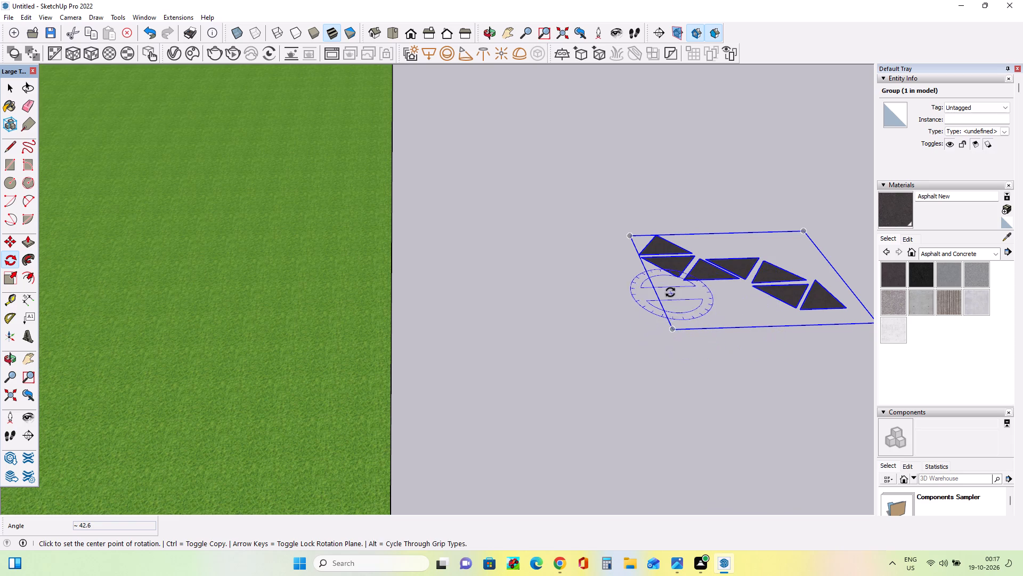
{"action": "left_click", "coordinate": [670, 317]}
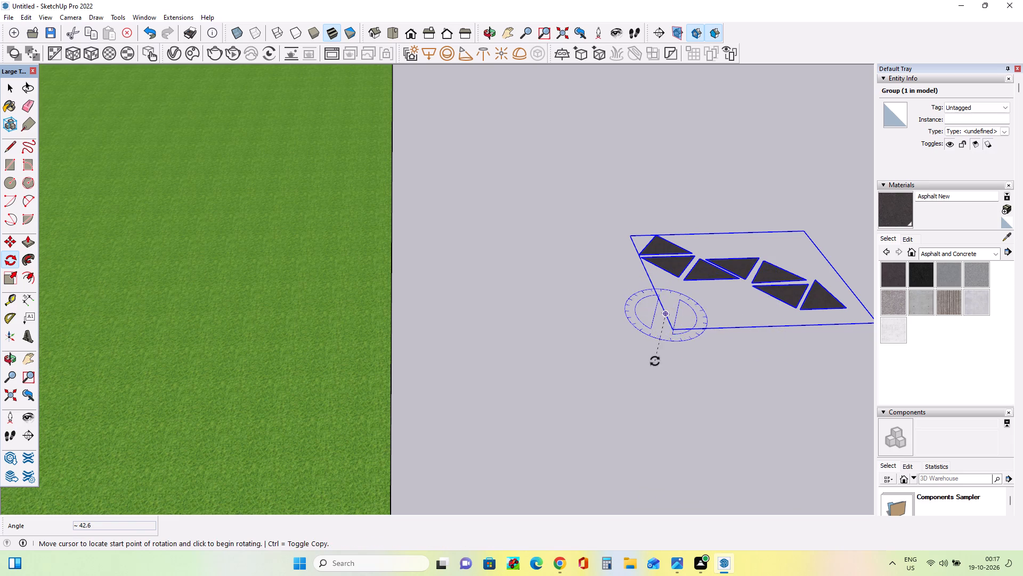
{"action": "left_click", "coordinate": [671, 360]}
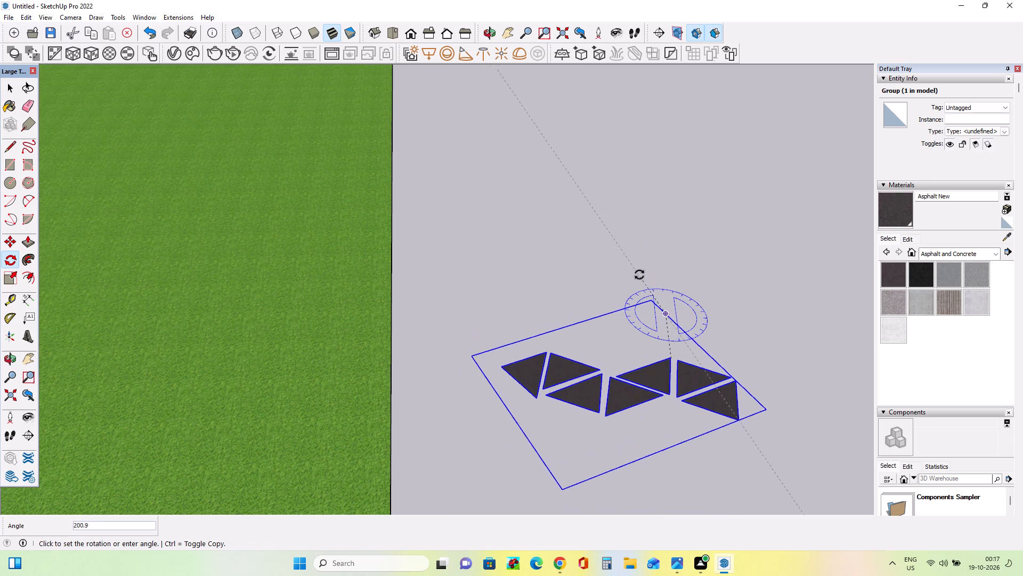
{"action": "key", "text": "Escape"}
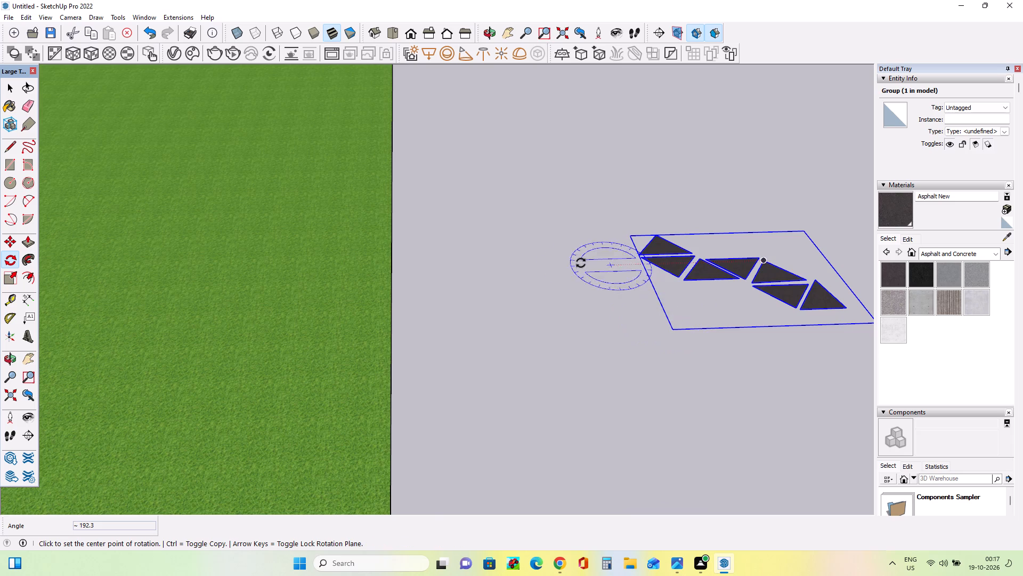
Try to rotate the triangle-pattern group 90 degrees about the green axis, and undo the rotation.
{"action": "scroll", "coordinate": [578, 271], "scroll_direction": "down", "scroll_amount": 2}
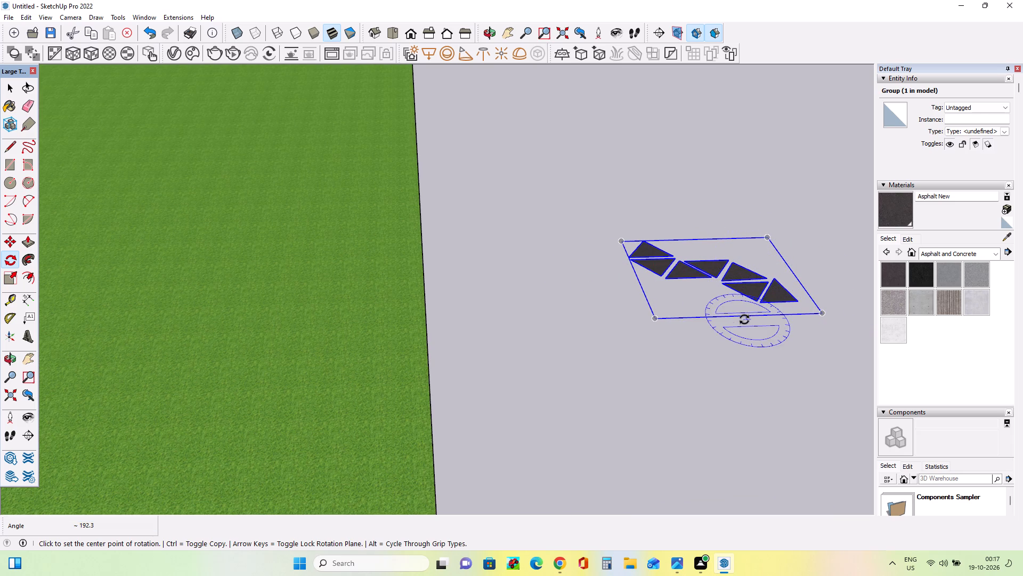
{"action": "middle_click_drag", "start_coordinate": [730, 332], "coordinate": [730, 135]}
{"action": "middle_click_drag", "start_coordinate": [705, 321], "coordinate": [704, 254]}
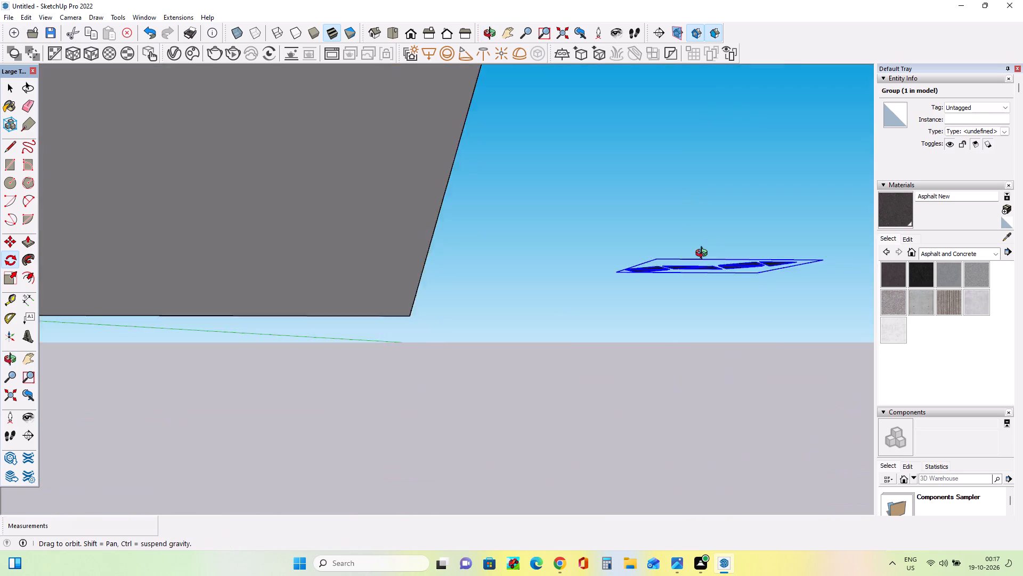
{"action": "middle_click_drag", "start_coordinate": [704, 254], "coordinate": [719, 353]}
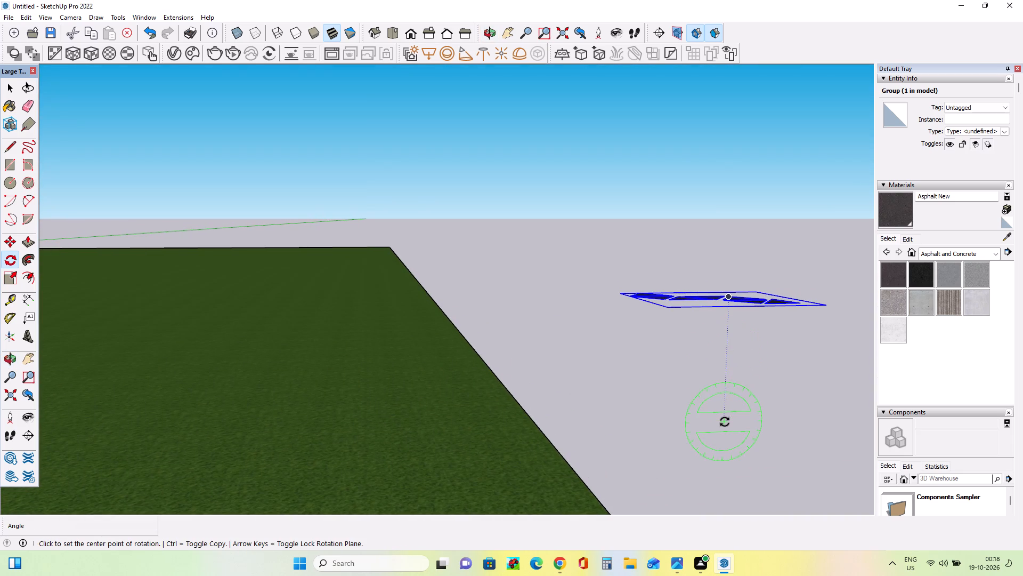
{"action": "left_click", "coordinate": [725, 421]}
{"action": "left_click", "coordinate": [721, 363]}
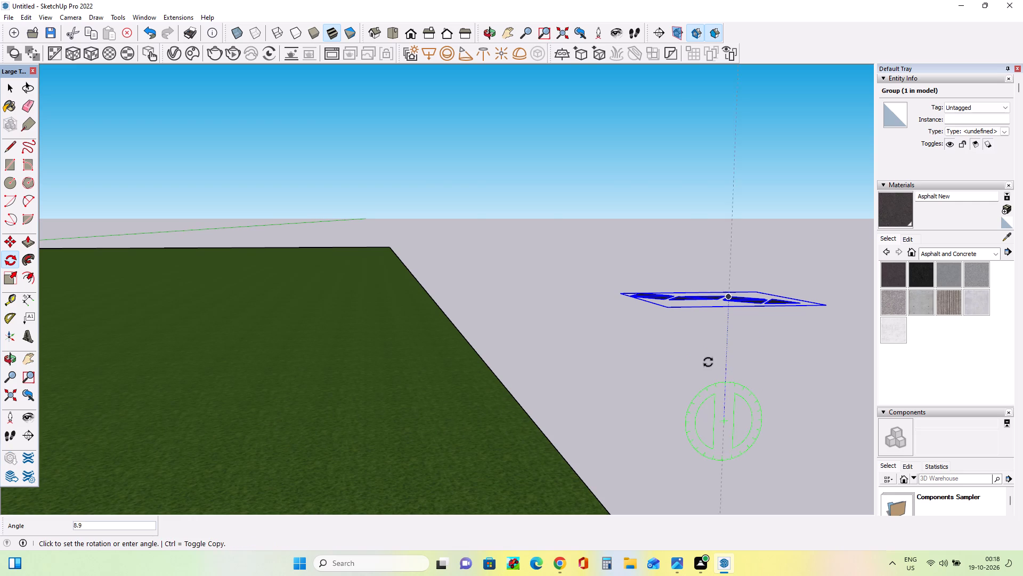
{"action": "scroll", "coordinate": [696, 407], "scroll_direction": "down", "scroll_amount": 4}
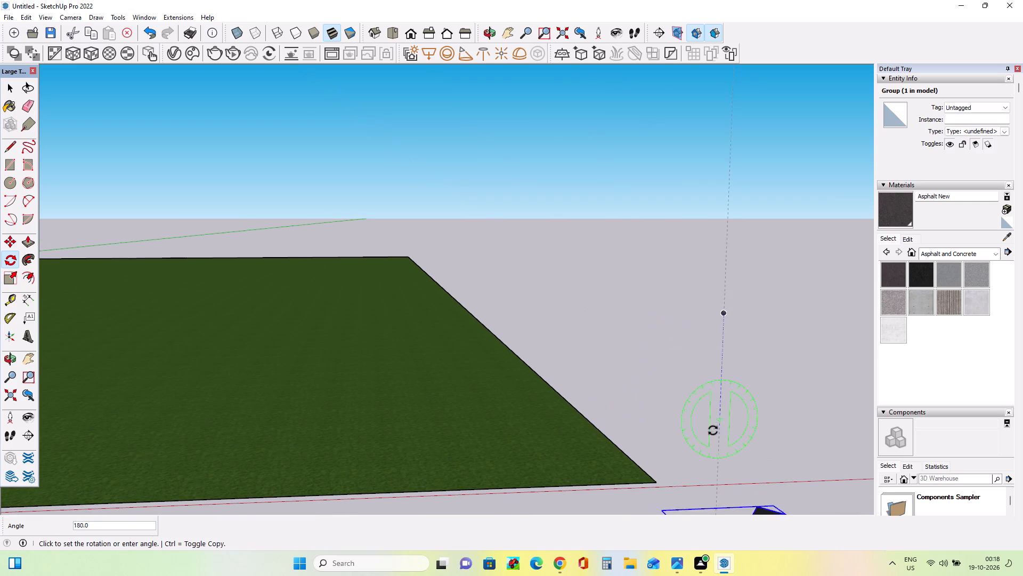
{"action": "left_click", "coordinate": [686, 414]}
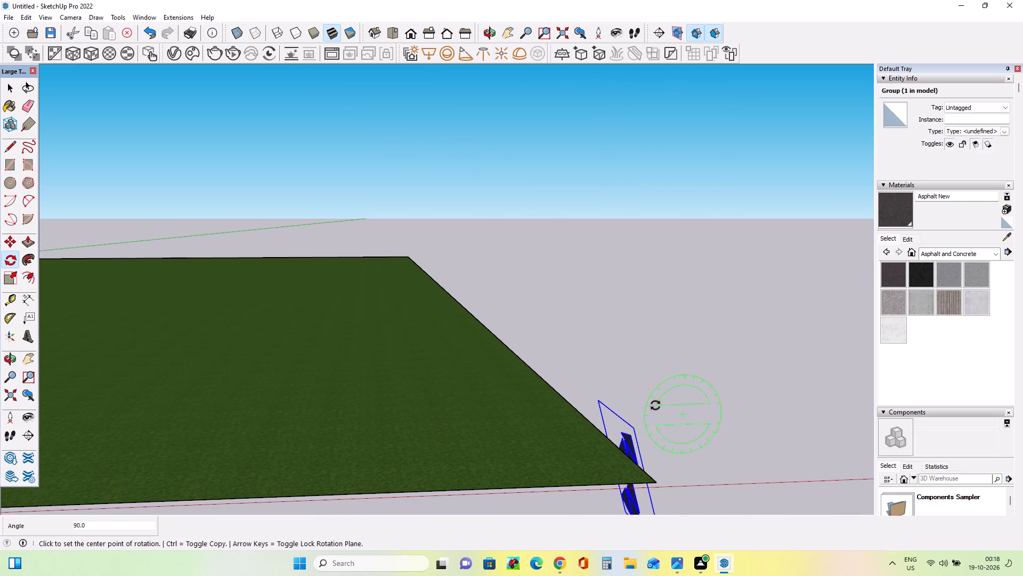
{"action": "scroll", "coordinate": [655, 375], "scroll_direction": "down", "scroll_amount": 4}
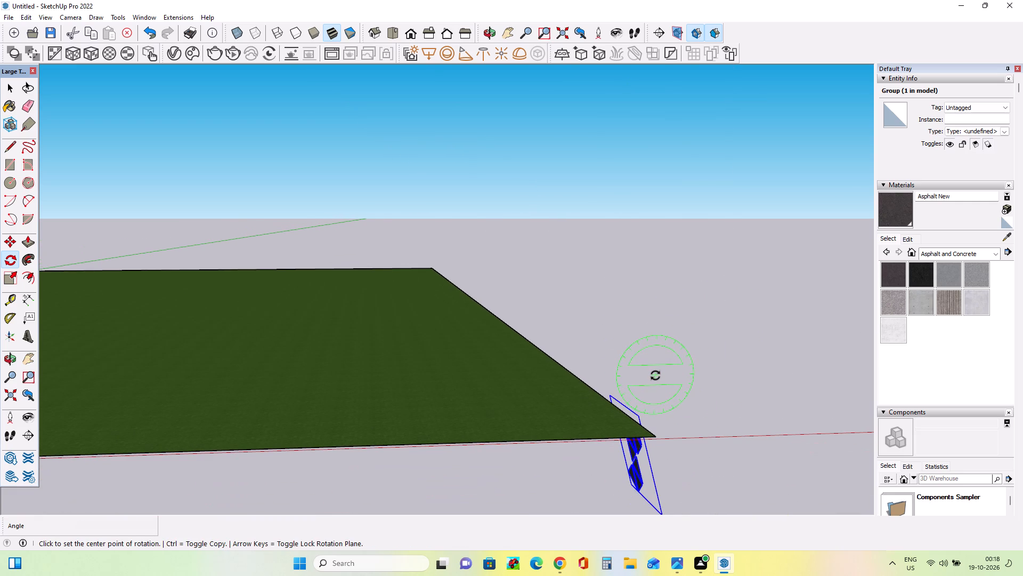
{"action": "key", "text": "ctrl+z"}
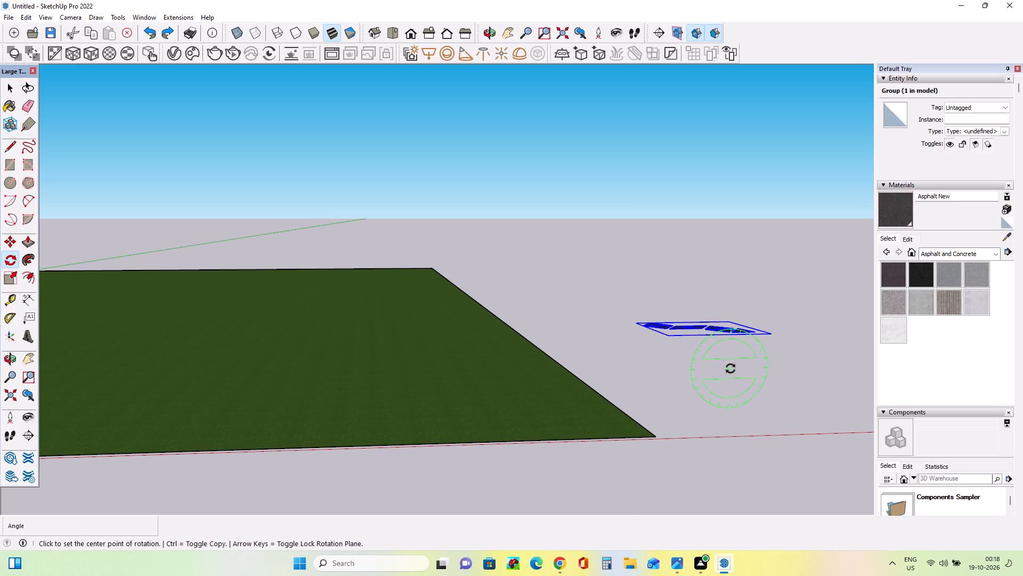
Rotate the triangle-pattern group 90 degrees about the green axis so that it stands upright above the ground.
{"action": "left_click", "coordinate": [730, 369]}
{"action": "left_click", "coordinate": [734, 409]}
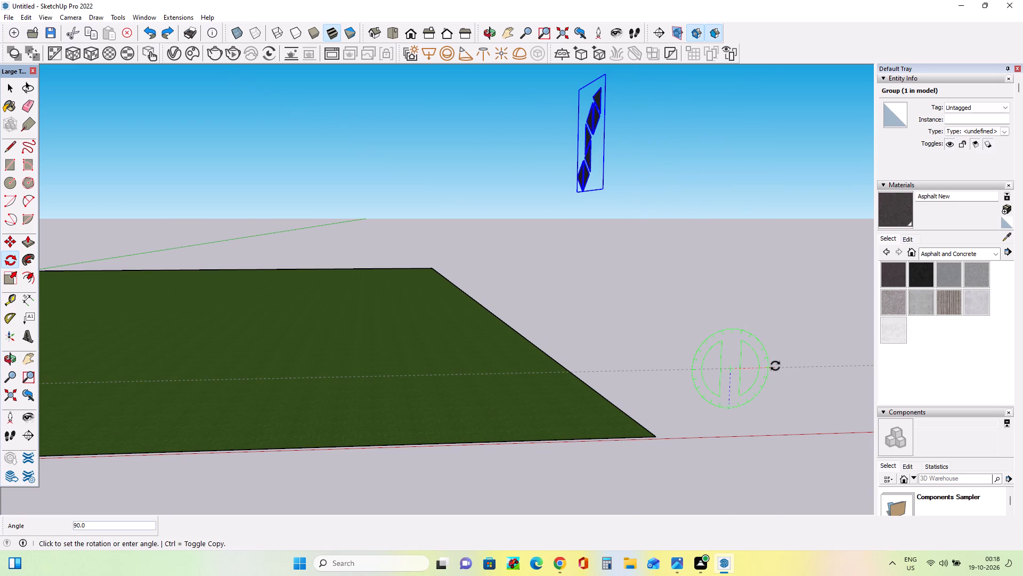
{"action": "left_click", "coordinate": [775, 366]}
{"action": "scroll", "coordinate": [758, 380], "scroll_direction": "down", "scroll_amount": 9}
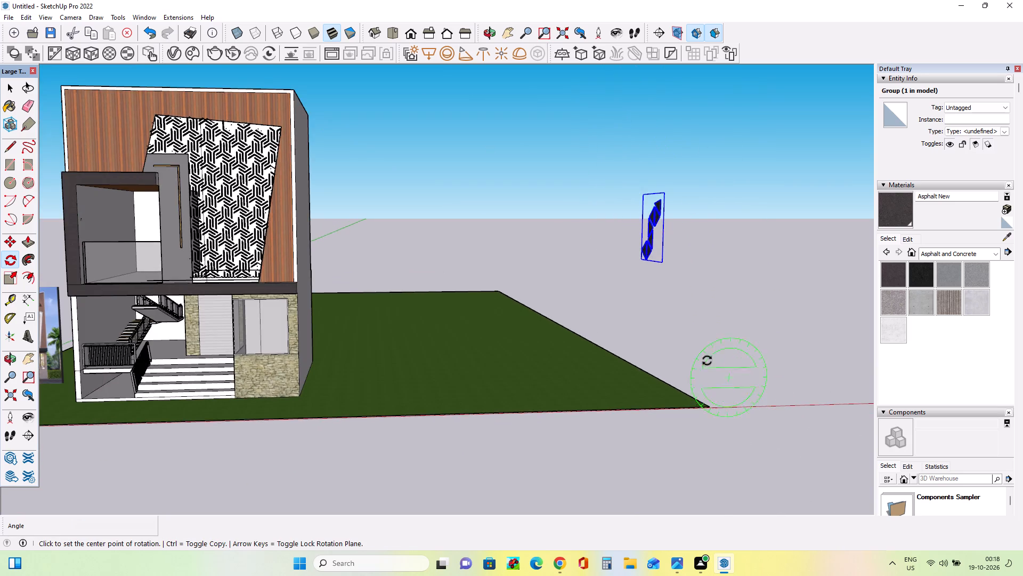
Rotate the upright triangle-pattern group about 67 degrees around the vertical blue axis, turning its face towards the house's front direction.
{"action": "middle_click_drag", "start_coordinate": [707, 361], "coordinate": [712, 437]}
{"action": "scroll", "coordinate": [708, 433], "scroll_direction": "down", "scroll_amount": 1}
{"action": "left_click", "coordinate": [699, 276]}
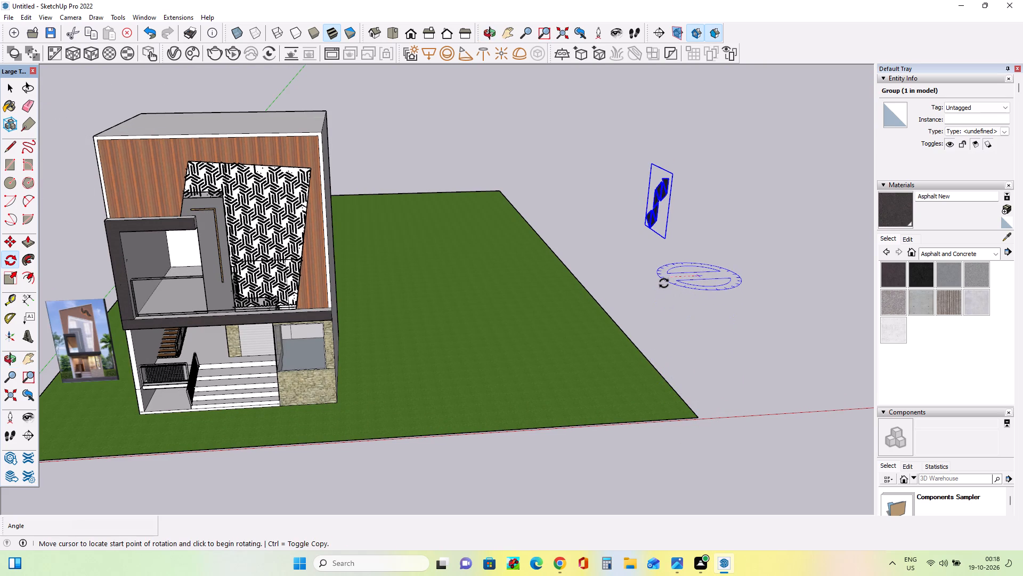
{"action": "left_click", "coordinate": [662, 283]}
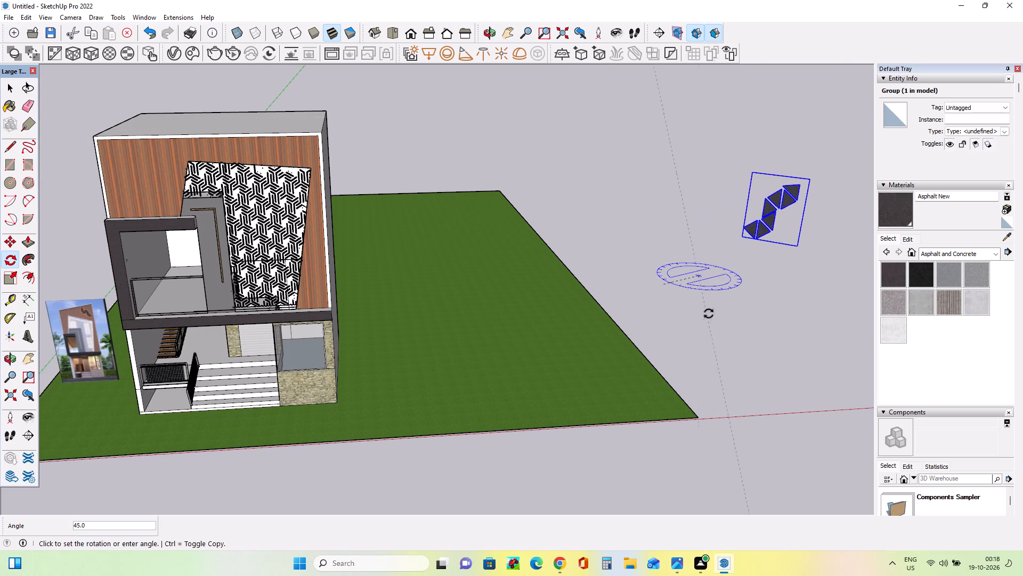
{"action": "left_click", "coordinate": [742, 314]}
{"action": "scroll", "coordinate": [631, 314], "scroll_direction": "down", "scroll_amount": 8}
{"action": "middle_click_drag", "start_coordinate": [712, 329], "coordinate": [774, 300]}
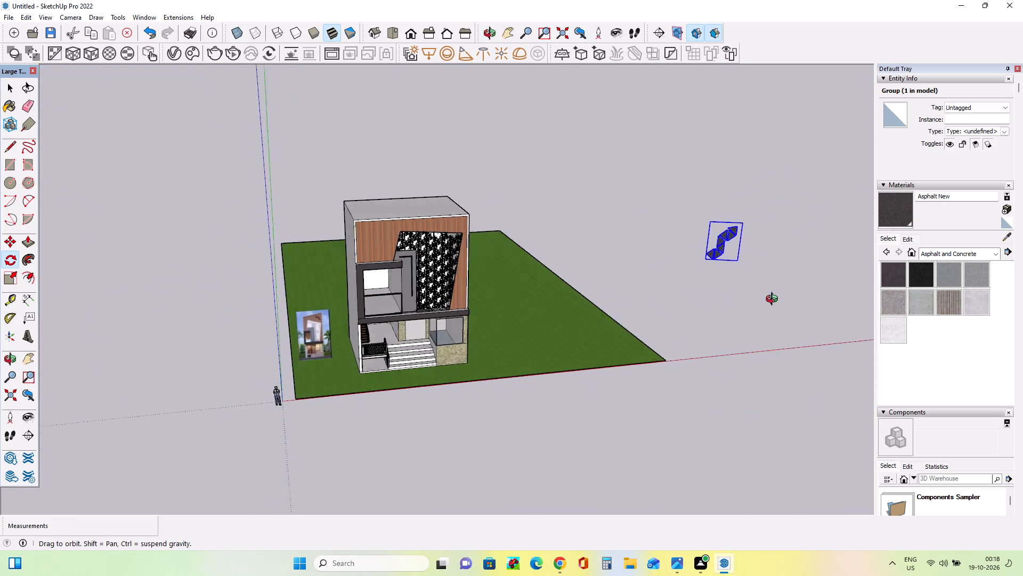
Move the upright triangle-pattern group from beyond the lawn to just beside the house, near upper-storey height.
{"action": "middle_click_drag", "start_coordinate": [774, 300], "coordinate": [782, 281]}
{"action": "scroll", "coordinate": [696, 277], "scroll_direction": "up", "scroll_amount": 5}
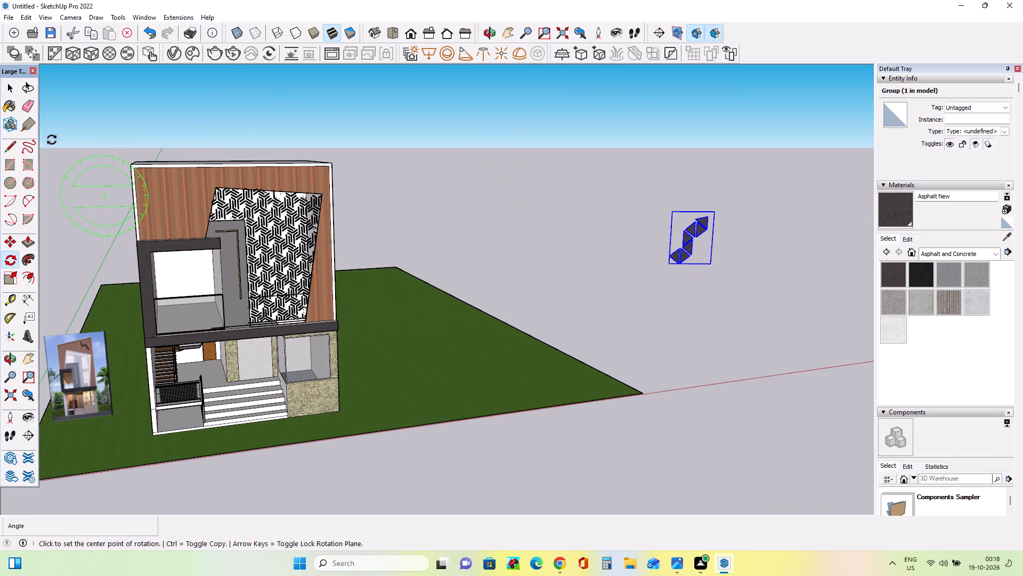
{"action": "left_click", "coordinate": [9, 245]}
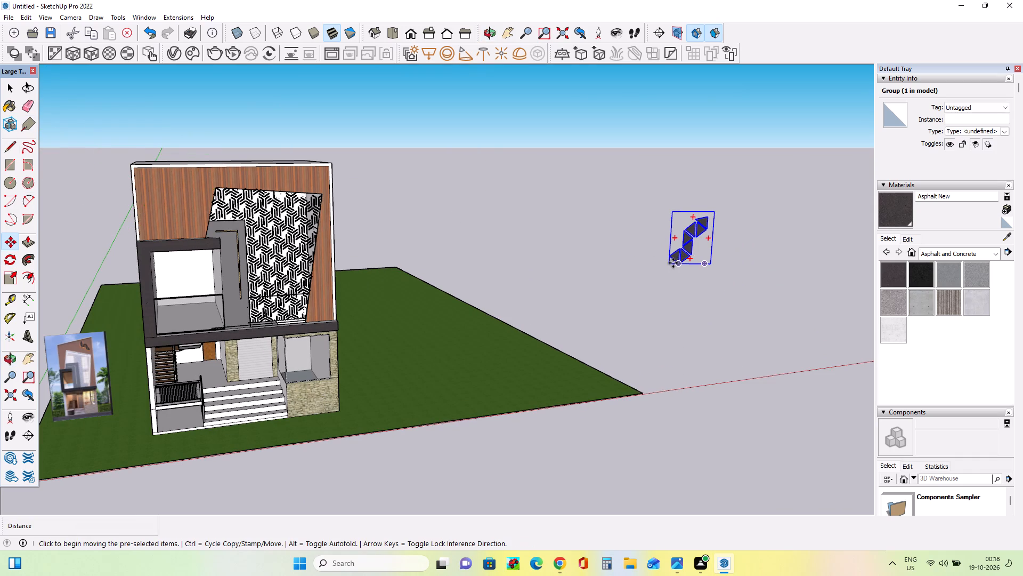
{"action": "left_click", "coordinate": [664, 265]}
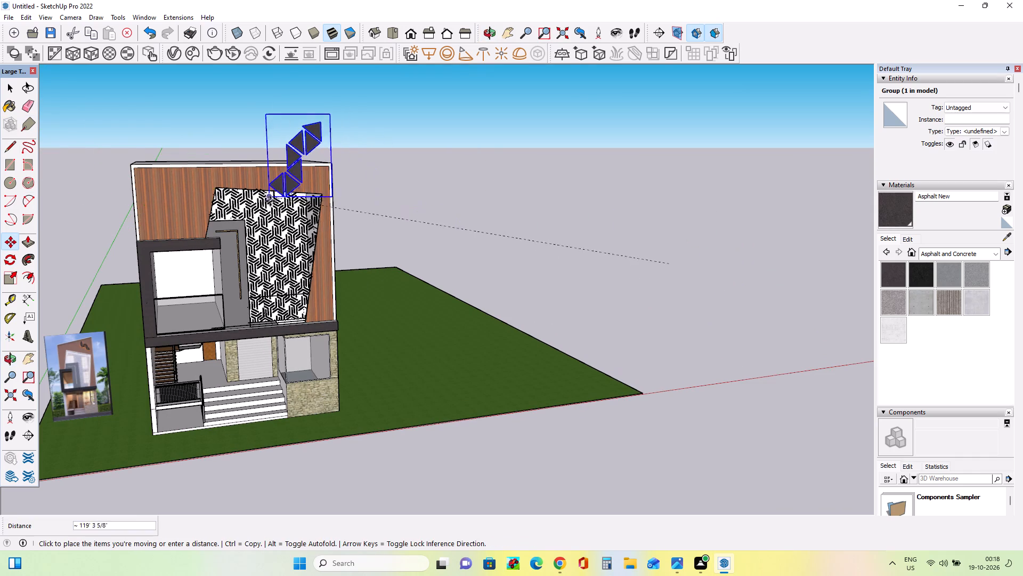
{"action": "left_click", "coordinate": [353, 291]}
Compare the triangle-pattern group's orientation with the ornament on the wood-clad wall in the reference image.
{"action": "scroll", "coordinate": [47, 378], "scroll_direction": "up", "scroll_amount": 6}
{"action": "scroll", "coordinate": [92, 356], "scroll_direction": "down", "scroll_amount": 4}
{"action": "middle_click_drag", "start_coordinate": [508, 337], "coordinate": [485, 337]}
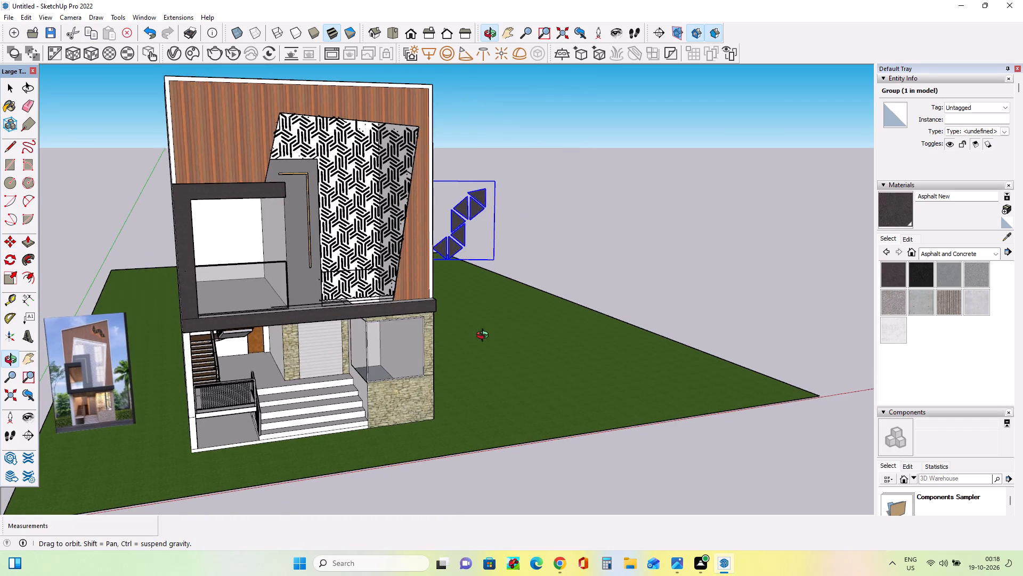
{"action": "middle_click_drag", "start_coordinate": [485, 337], "coordinate": [488, 337]}
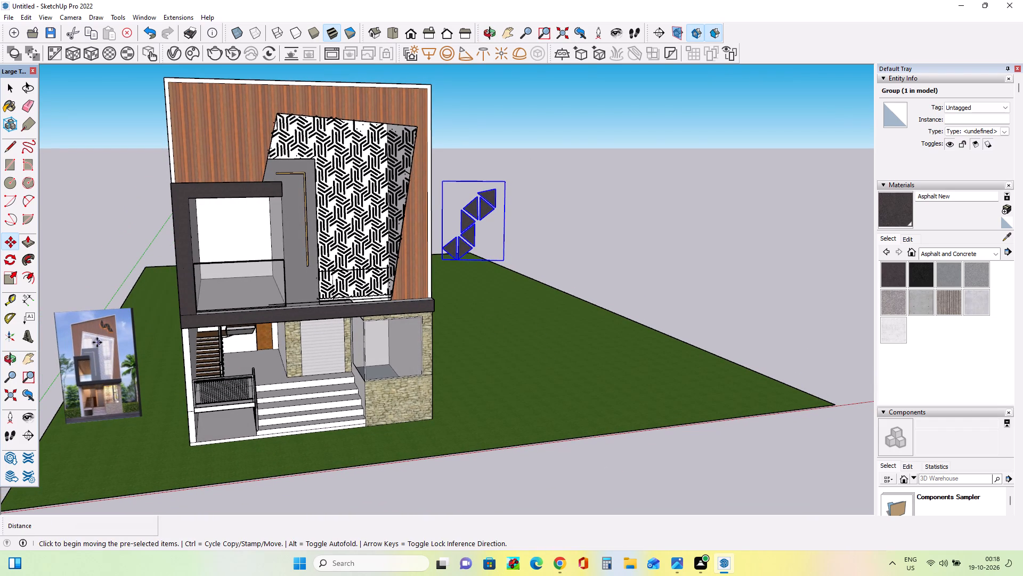
{"action": "scroll", "coordinate": [96, 342], "scroll_direction": "up", "scroll_amount": 8}
{"action": "scroll", "coordinate": [96, 341], "scroll_direction": "down", "scroll_amount": 8}
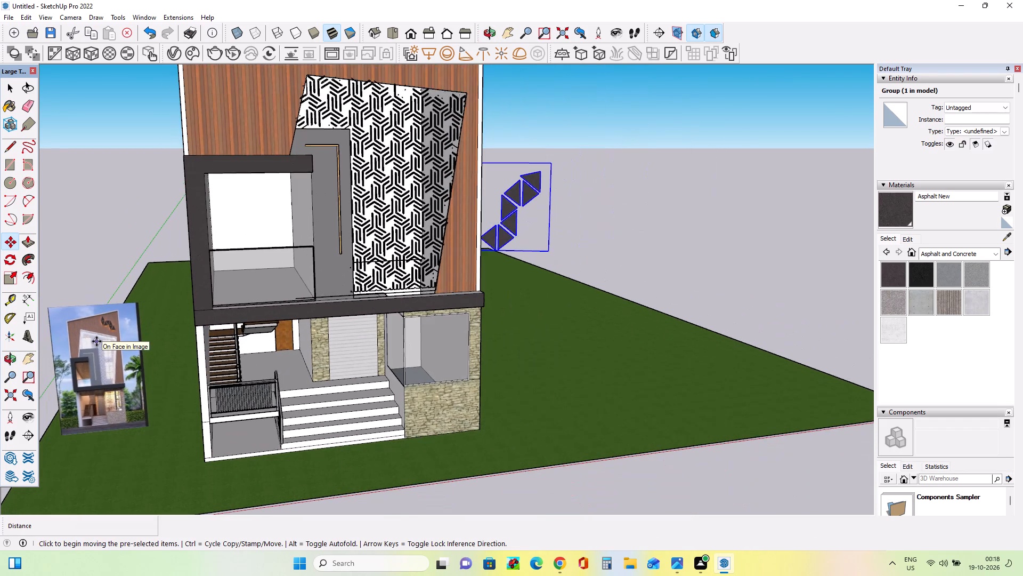
{"action": "scroll", "coordinate": [98, 341], "scroll_direction": "down", "scroll_amount": 3}
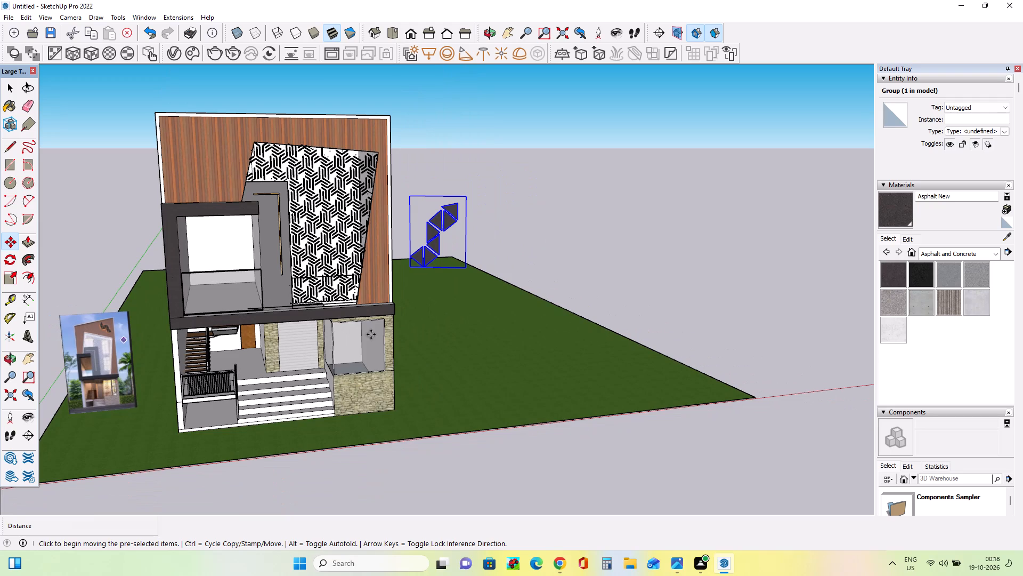
{"action": "middle_click_drag", "start_coordinate": [409, 339], "coordinate": [378, 349]}
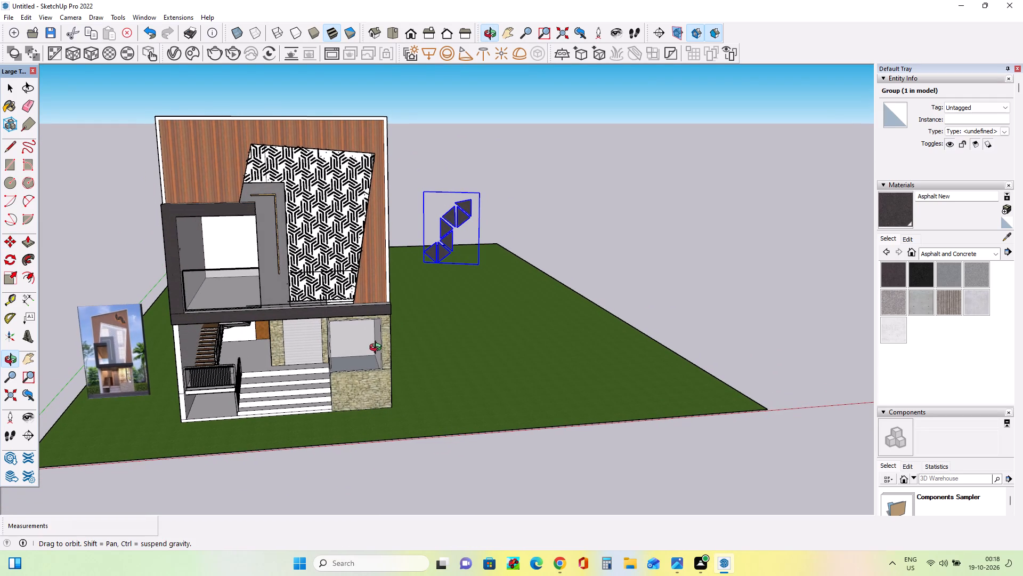
{"action": "middle_click_drag", "start_coordinate": [378, 349], "coordinate": [378, 348]}
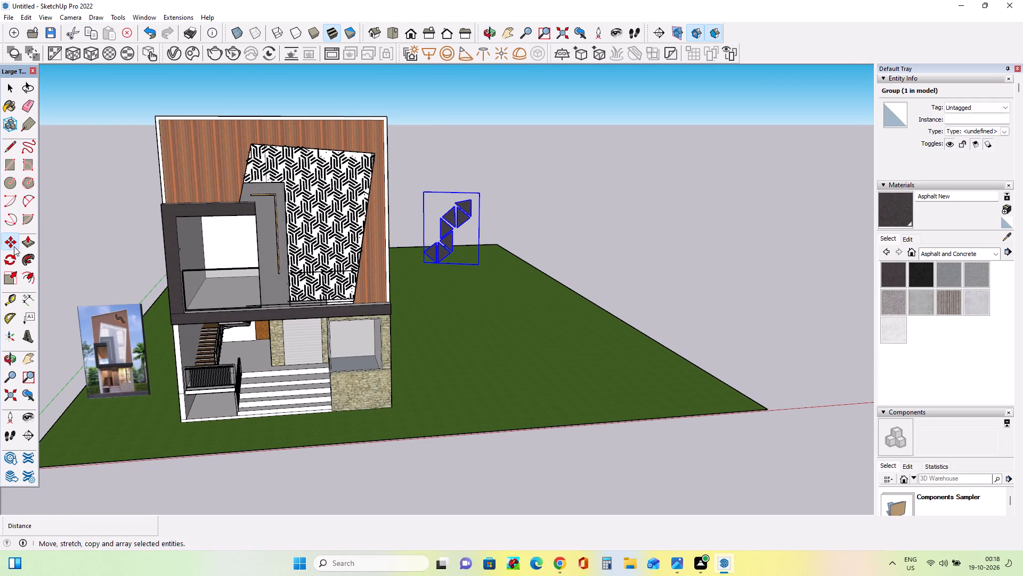
Rotate the triangle-pattern group about the green axis in two turns, the second of 45 degrees, so its triangles descend diagonally.
{"action": "left_click", "coordinate": [9, 258]}
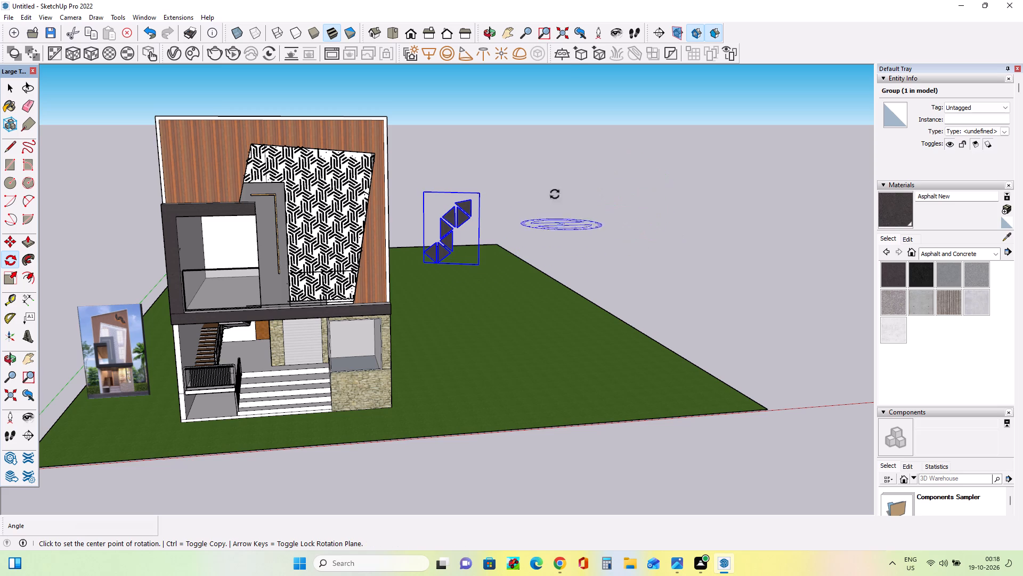
{"action": "left_click", "coordinate": [572, 186]}
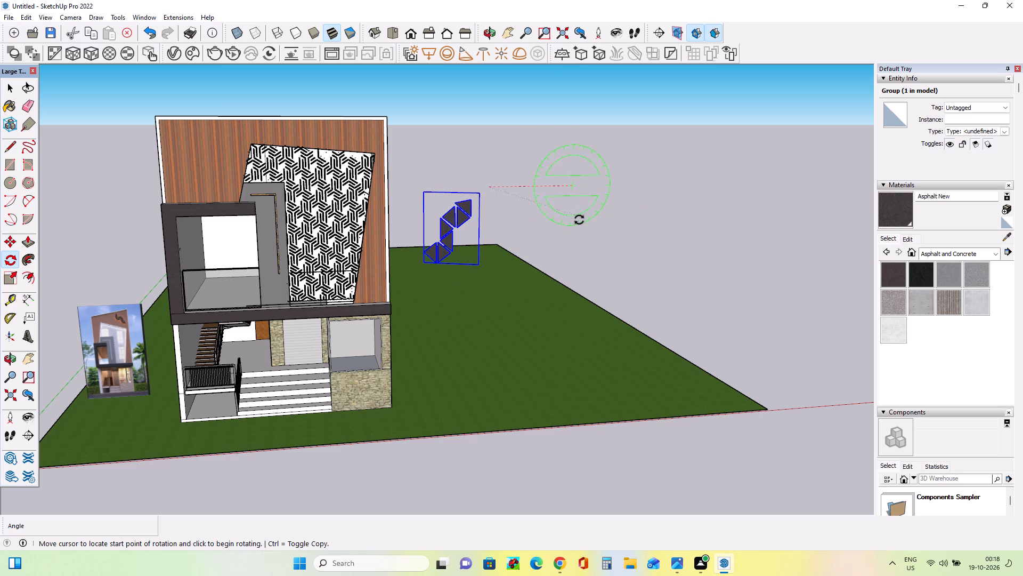
{"action": "left_click", "coordinate": [578, 225]}
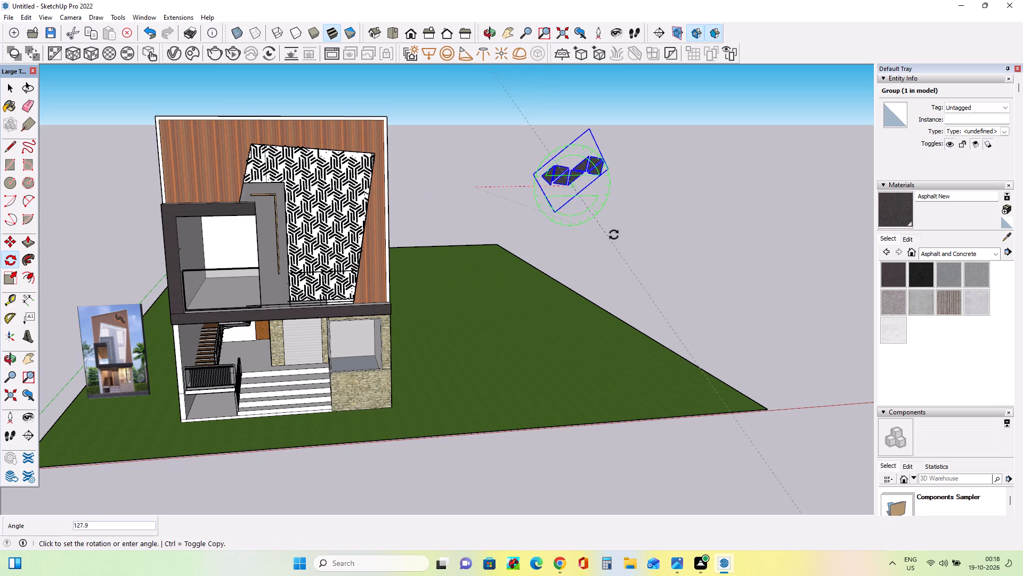
{"action": "left_click", "coordinate": [566, 175]}
{"action": "left_click", "coordinate": [568, 183]}
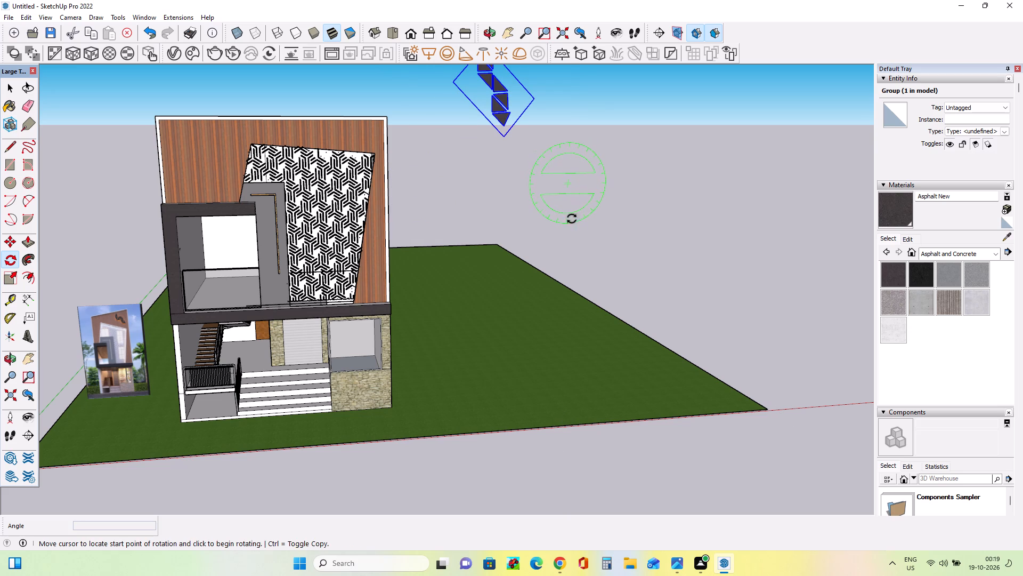
{"action": "left_click", "coordinate": [575, 231]}
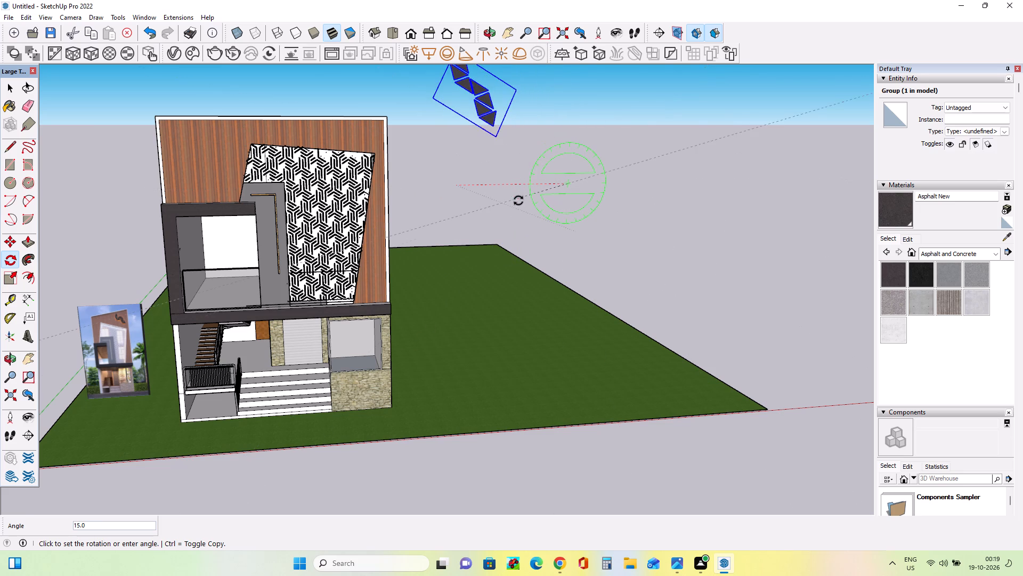
{"action": "left_click", "coordinate": [542, 213]}
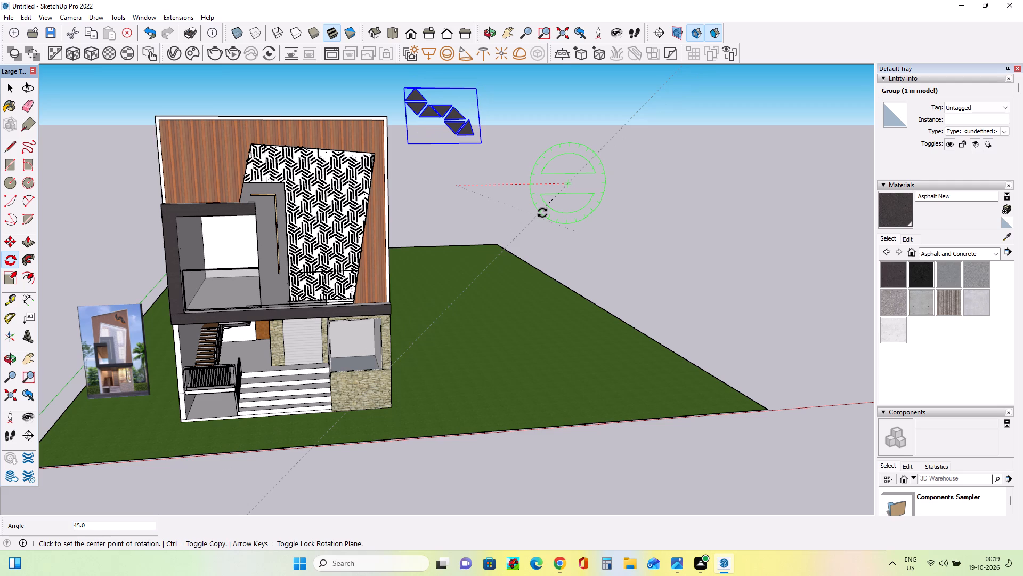
Move the rotated triangle-pattern group onto the house front, at the upper corner above the black-and-white patterned panel.
{"action": "scroll", "coordinate": [507, 209], "scroll_direction": "down", "scroll_amount": 4}
{"action": "middle_click_drag", "start_coordinate": [507, 214], "coordinate": [502, 277]}
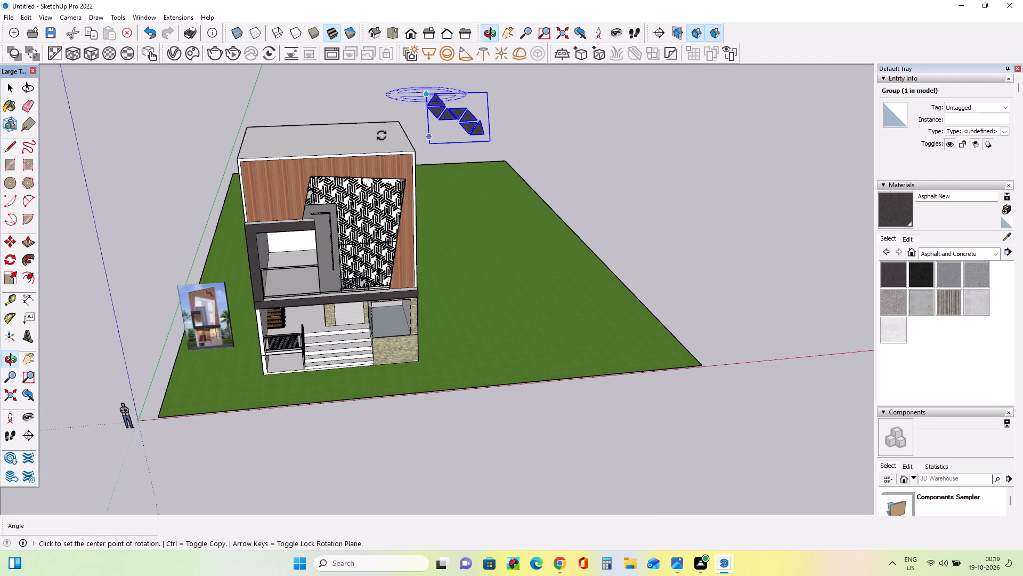
{"action": "left_click", "coordinate": [13, 244]}
{"action": "left_click_drag", "start_coordinate": [475, 140], "coordinate": [403, 178]}
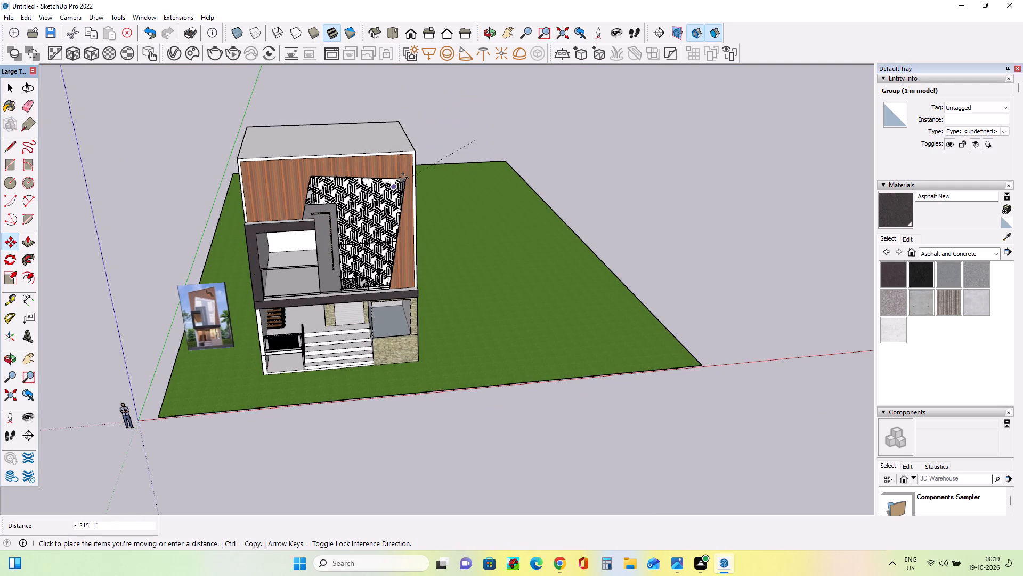
{"action": "left_click_drag", "start_coordinate": [403, 178], "coordinate": [442, 165]}
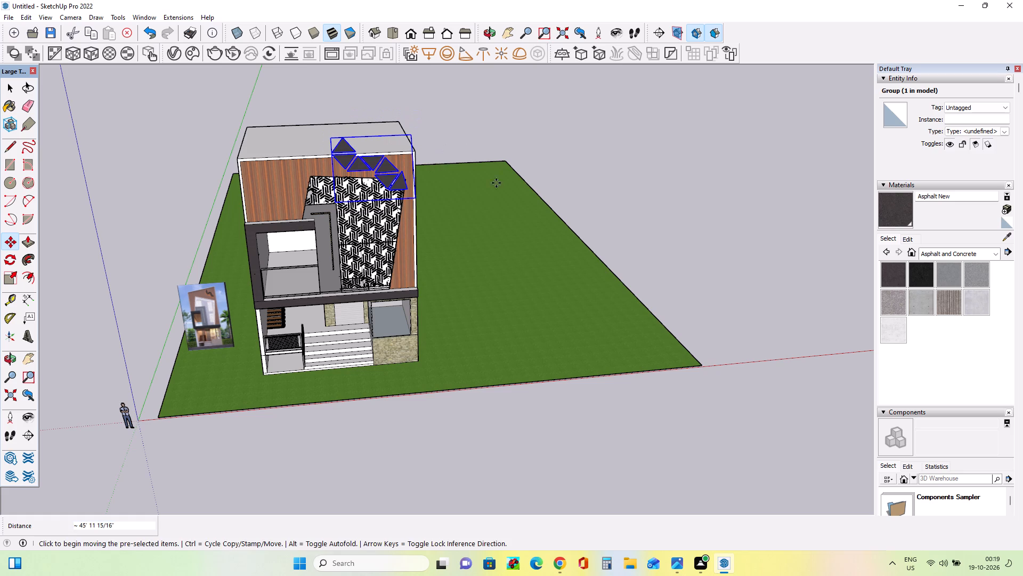
Scale the triangle-pattern group down uniformly from its corner to about 0.59.
{"action": "left_click", "coordinate": [6, 275]}
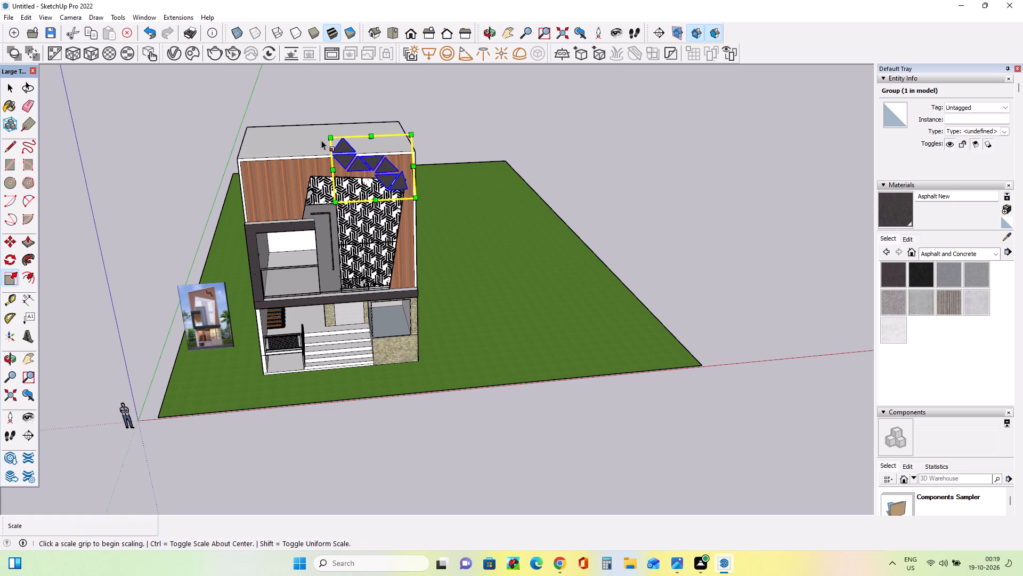
{"action": "left_click_drag", "start_coordinate": [327, 134], "coordinate": [364, 165]}
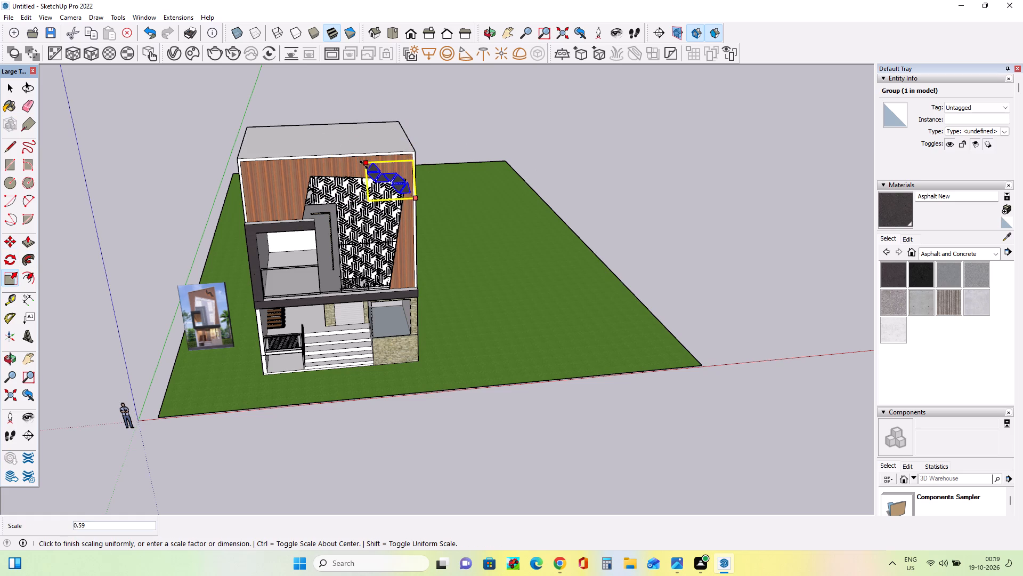
{"action": "left_click_drag", "start_coordinate": [364, 165], "coordinate": [363, 165]}
{"action": "scroll", "coordinate": [372, 201], "scroll_direction": "up", "scroll_amount": 11}
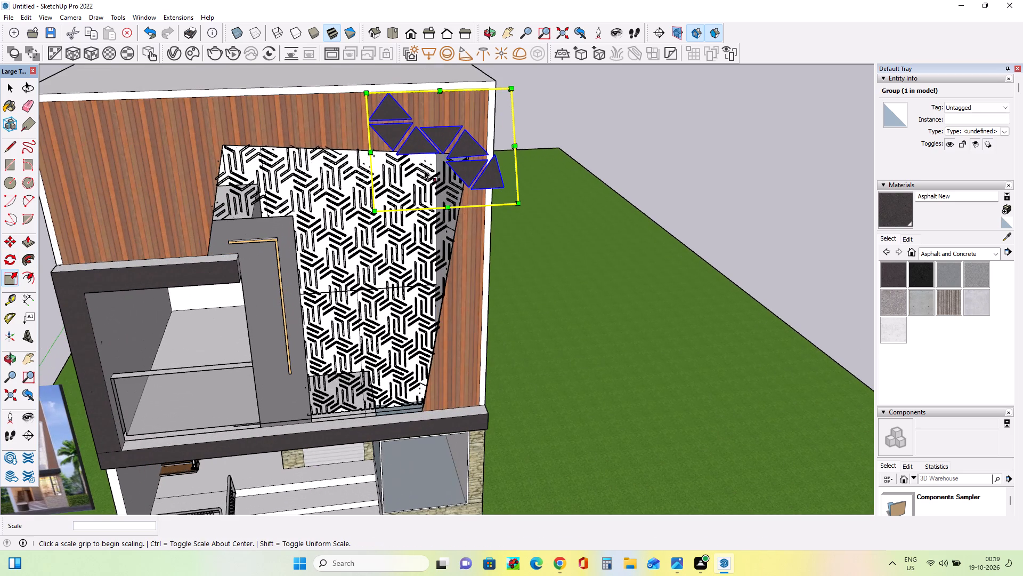
{"action": "left_click", "coordinate": [433, 149]}
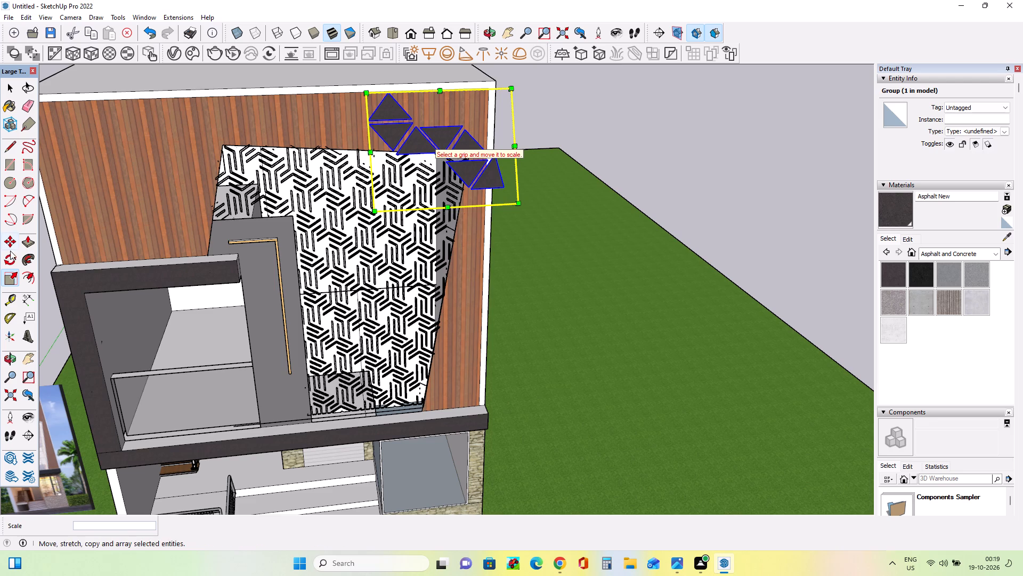
Move the reduced triangle-pattern group slightly upward at the facade's upper corner.
{"action": "left_click", "coordinate": [10, 250]}
{"action": "left_click_drag", "start_coordinate": [465, 176], "coordinate": [469, 149]}
Scale the triangle-pattern group down uniformly again, to about 0.67.
{"action": "scroll", "coordinate": [483, 185], "scroll_direction": "down", "scroll_amount": 7}
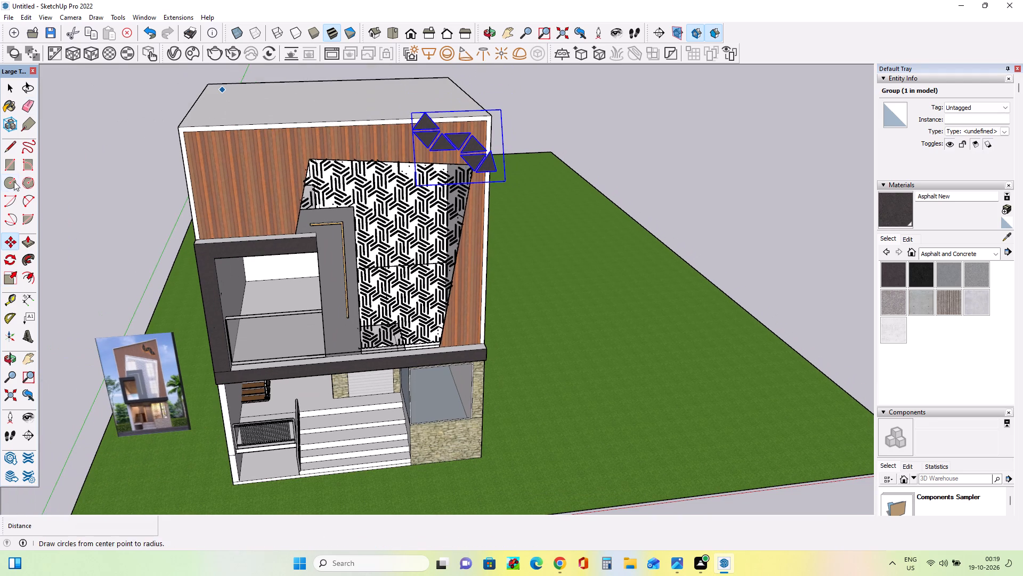
{"action": "left_click", "coordinate": [6, 278]}
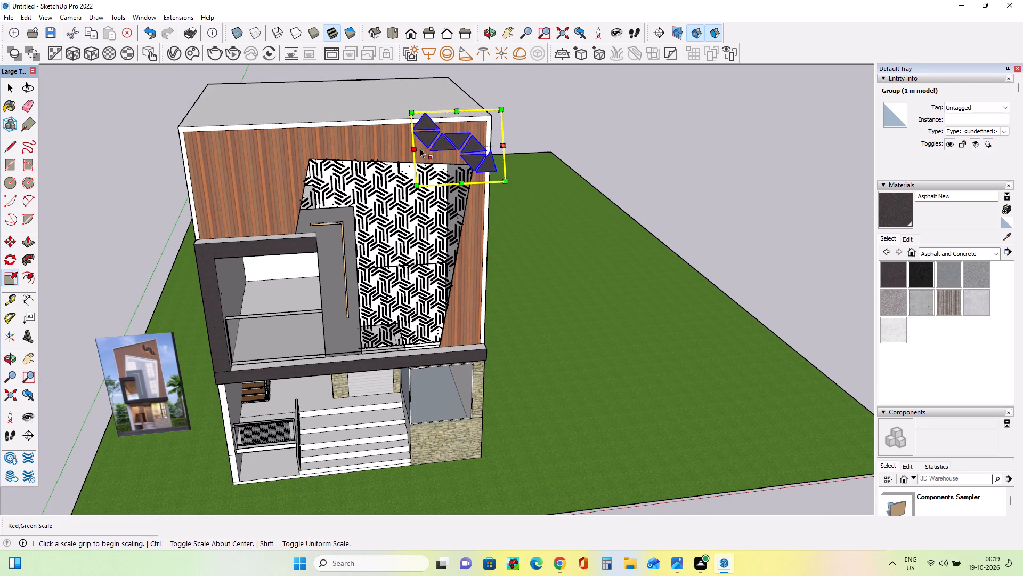
{"action": "left_click_drag", "start_coordinate": [411, 115], "coordinate": [437, 144]}
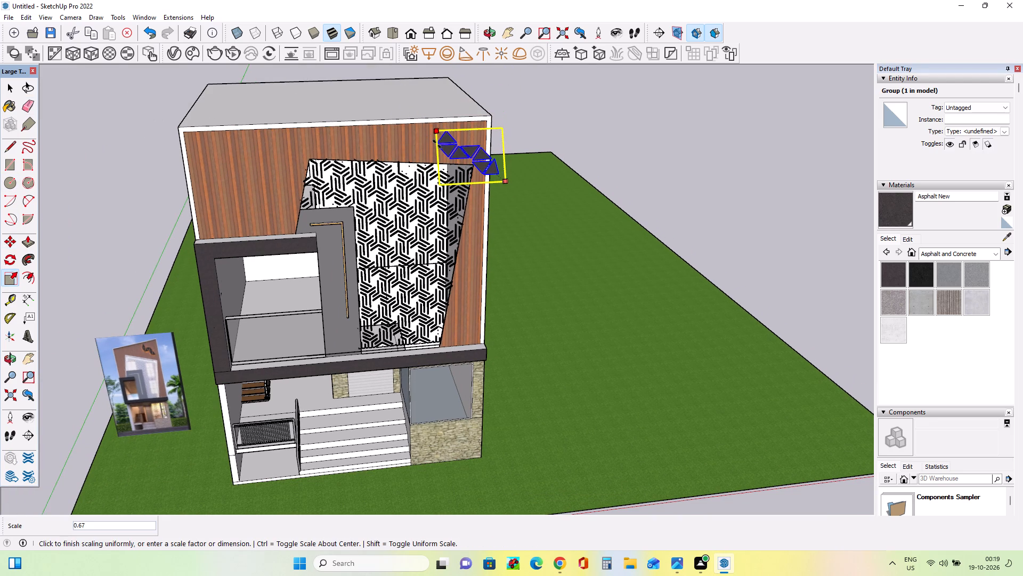
{"action": "left_click_drag", "start_coordinate": [437, 144], "coordinate": [440, 145]}
Move the triangle-pattern group inward from the facade's edge onto the wood cladding above the patterned panel's upper corner.
{"action": "scroll", "coordinate": [485, 186], "scroll_direction": "up", "scroll_amount": 6}
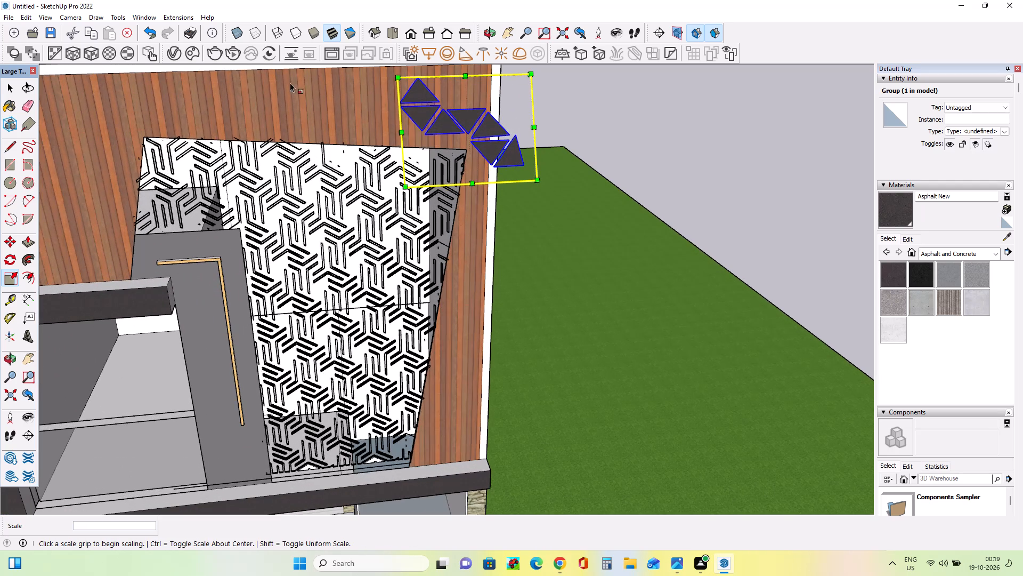
{"action": "left_click", "coordinate": [3, 242]}
{"action": "left_click_drag", "start_coordinate": [444, 139], "coordinate": [445, 139]}
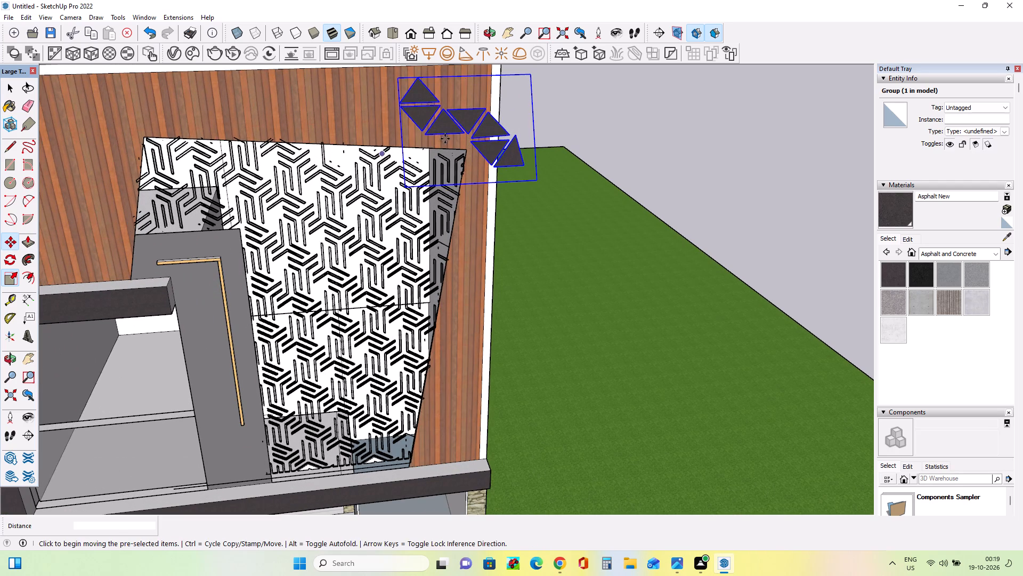
{"action": "left_click_drag", "start_coordinate": [445, 139], "coordinate": [409, 125]}
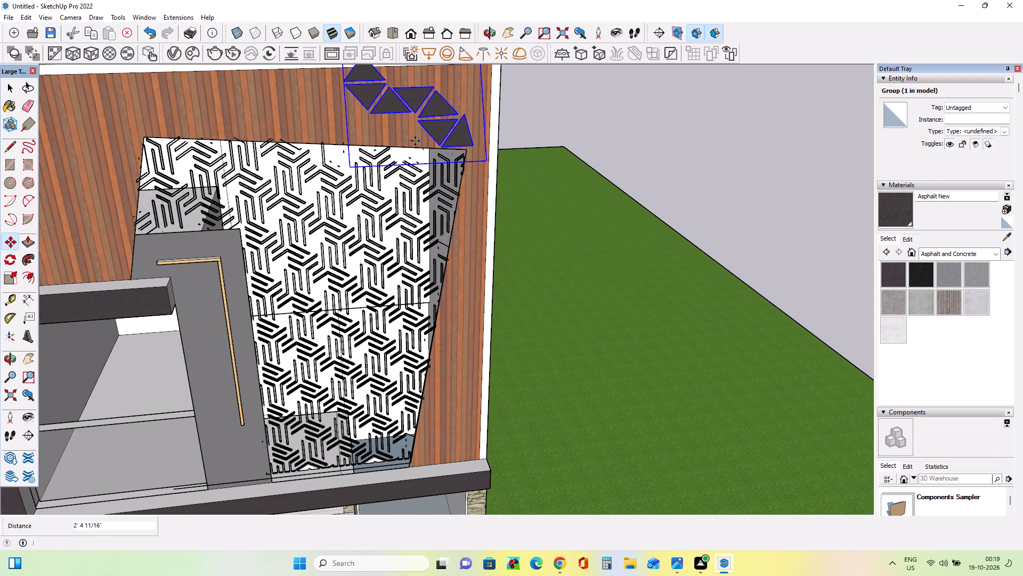
{"action": "scroll", "coordinate": [423, 156], "scroll_direction": "down", "scroll_amount": 8}
{"action": "left_click", "coordinate": [421, 138]}
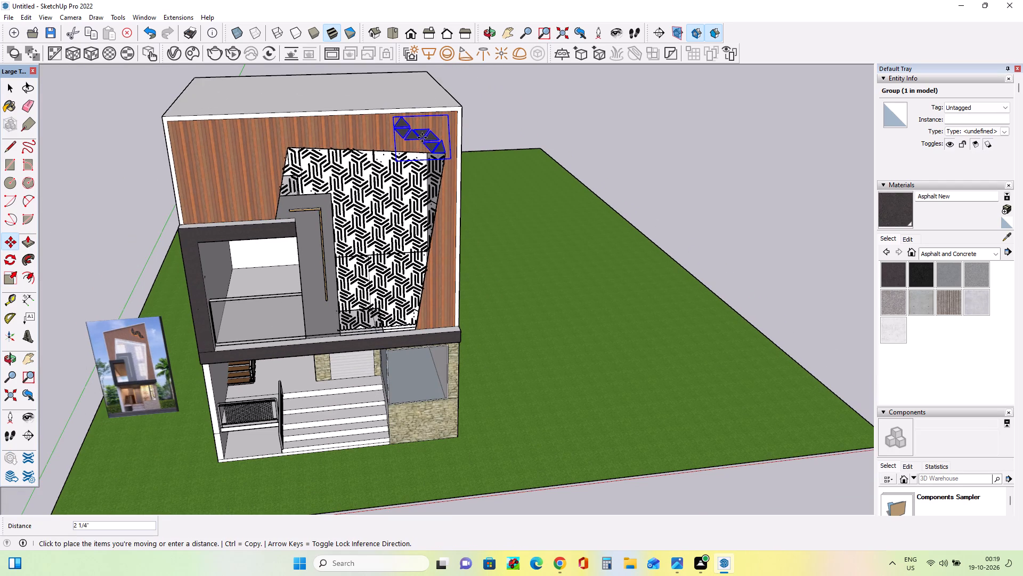
{"action": "scroll", "coordinate": [428, 151], "scroll_direction": "up", "scroll_amount": 3}
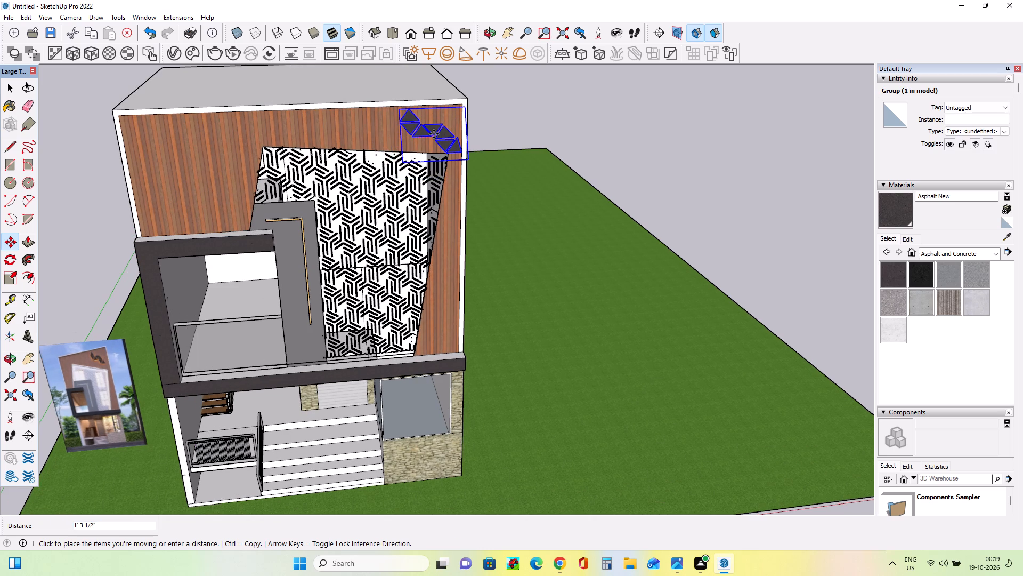
{"action": "left_click", "coordinate": [434, 134]}
Scale the triangle-pattern group down slightly more from its corner so it fits the wood cladding strip.
{"action": "left_click", "coordinate": [7, 277]}
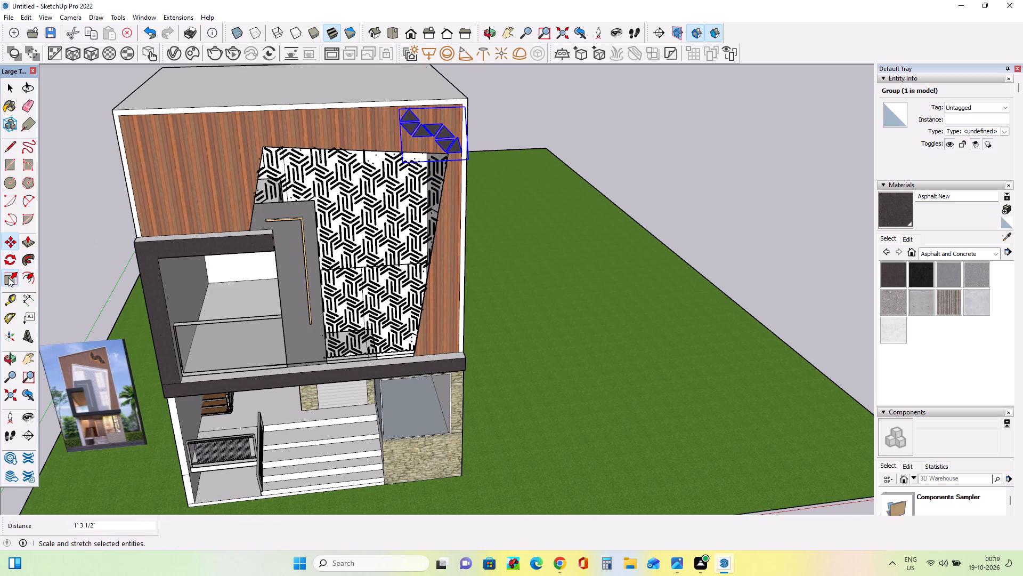
{"action": "left_click_drag", "start_coordinate": [403, 109], "coordinate": [419, 125]}
Place the triangle-pattern group on the wood cladding between the roof edge and the patterned panel, and deselect it.
{"action": "scroll", "coordinate": [449, 146], "scroll_direction": "up", "scroll_amount": 8}
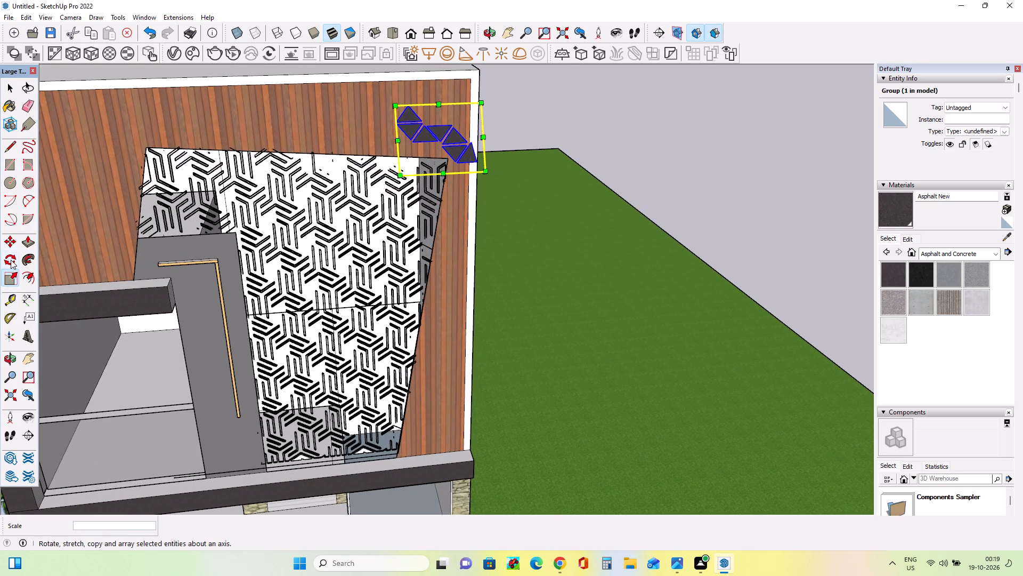
{"action": "left_click", "coordinate": [13, 238]}
{"action": "left_click_drag", "start_coordinate": [435, 146], "coordinate": [402, 121]}
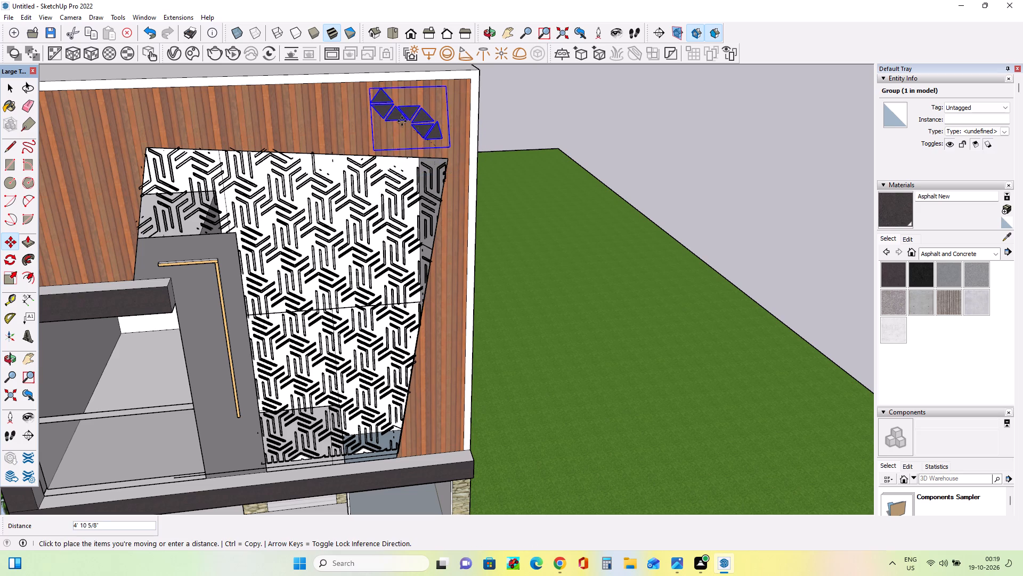
{"action": "left_click_drag", "start_coordinate": [402, 121], "coordinate": [405, 135]}
{"action": "left_click", "coordinate": [10, 85]}
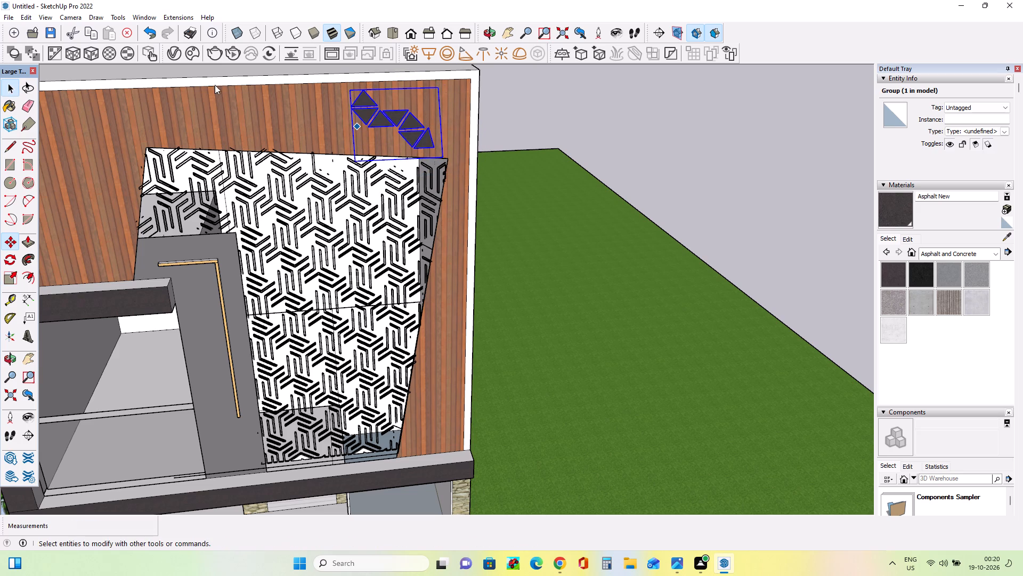
{"action": "left_click", "coordinate": [517, 114]}
{"action": "scroll", "coordinate": [517, 114], "scroll_direction": "down", "scroll_amount": 11}
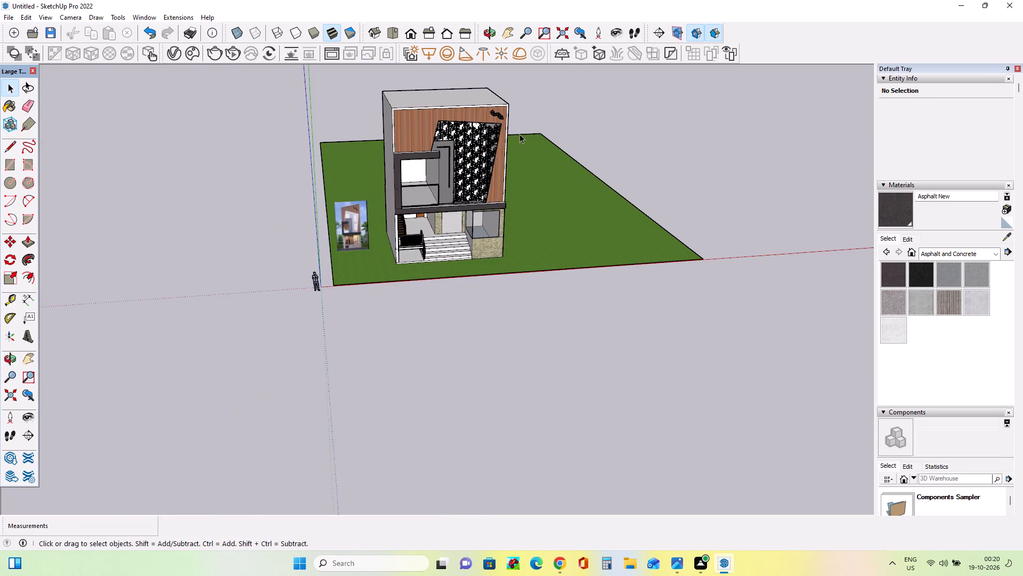
Examine from the front and side how the triangle-pattern group sits against the upper front wall.
{"action": "scroll", "coordinate": [521, 135], "scroll_direction": "up", "scroll_amount": 5}
{"action": "scroll", "coordinate": [521, 135], "scroll_direction": "down", "scroll_amount": 3}
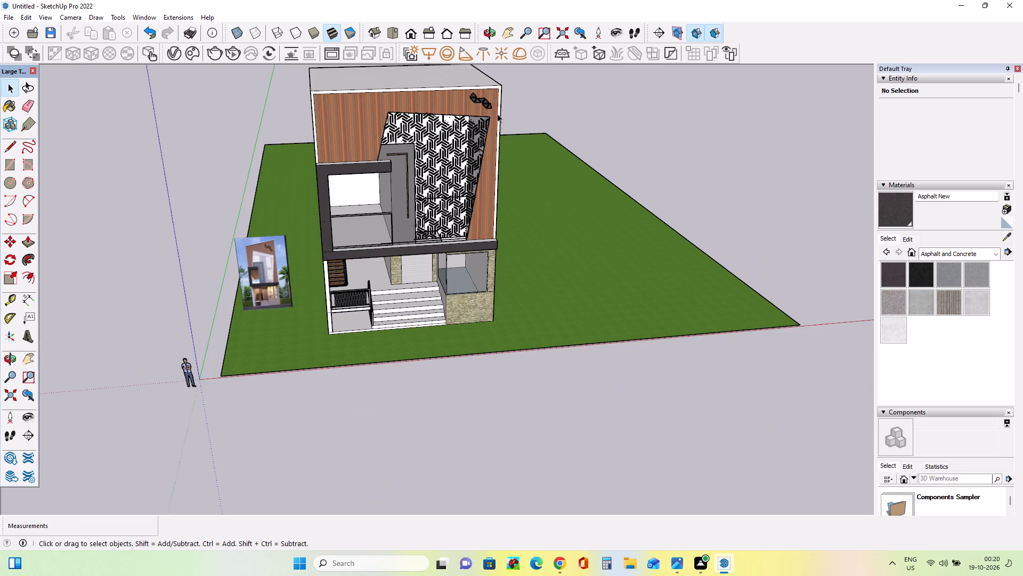
{"action": "scroll", "coordinate": [489, 99], "scroll_direction": "up", "scroll_amount": 5}
{"action": "scroll", "coordinate": [516, 180], "scroll_direction": "up", "scroll_amount": 1}
{"action": "middle_click_drag", "start_coordinate": [499, 180], "coordinate": [475, 182]}
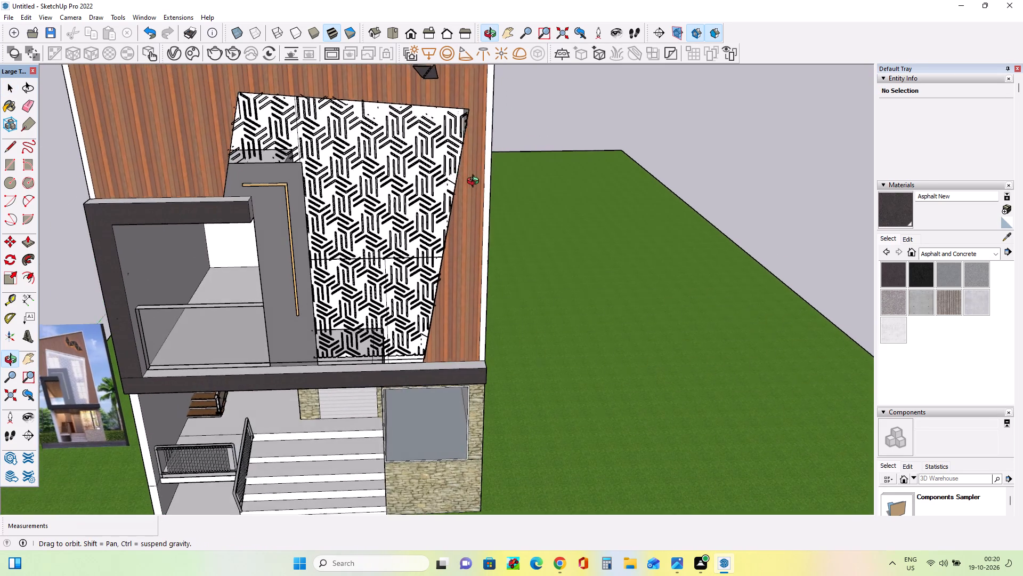
{"action": "middle_click_drag", "start_coordinate": [475, 182], "coordinate": [485, 193]}
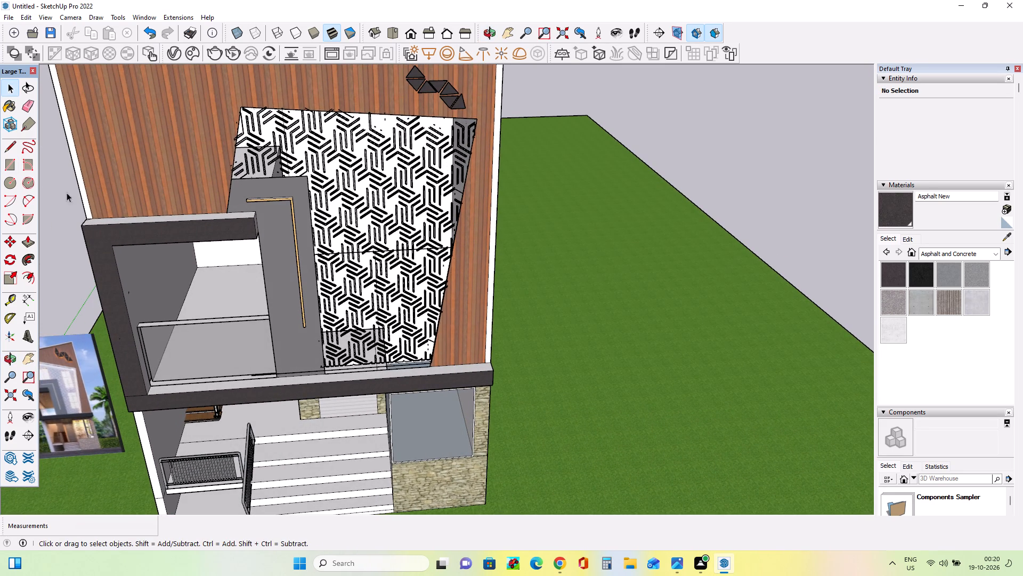
{"action": "left_click", "coordinate": [28, 360]}
{"action": "left_click_drag", "start_coordinate": [211, 415], "coordinate": [203, 393]}
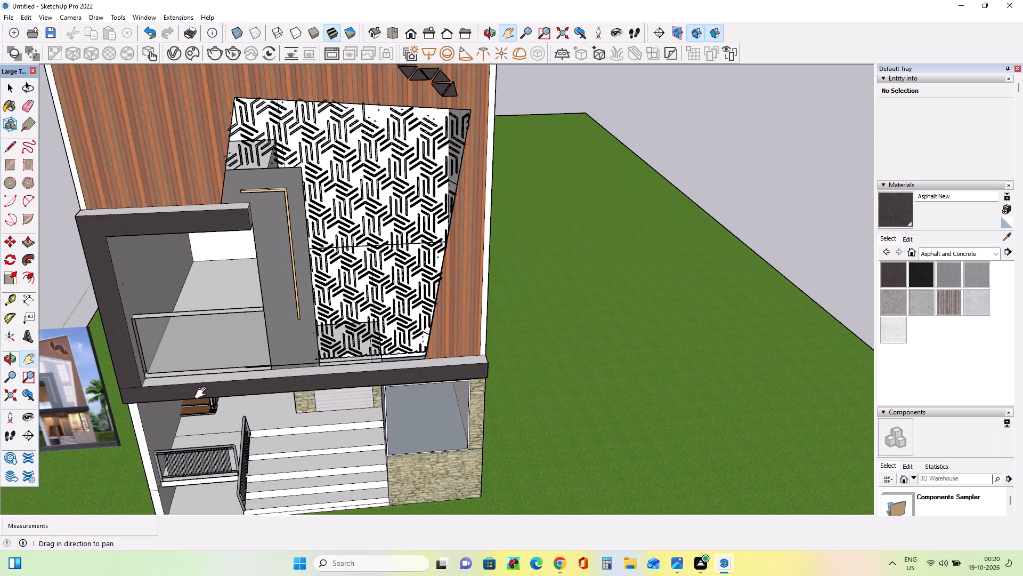
{"action": "left_click_drag", "start_coordinate": [203, 393], "coordinate": [224, 408]}
{"action": "middle_click_drag", "start_coordinate": [274, 449], "coordinate": [282, 402]}
{"action": "scroll", "coordinate": [283, 402], "scroll_direction": "down", "scroll_amount": 3}
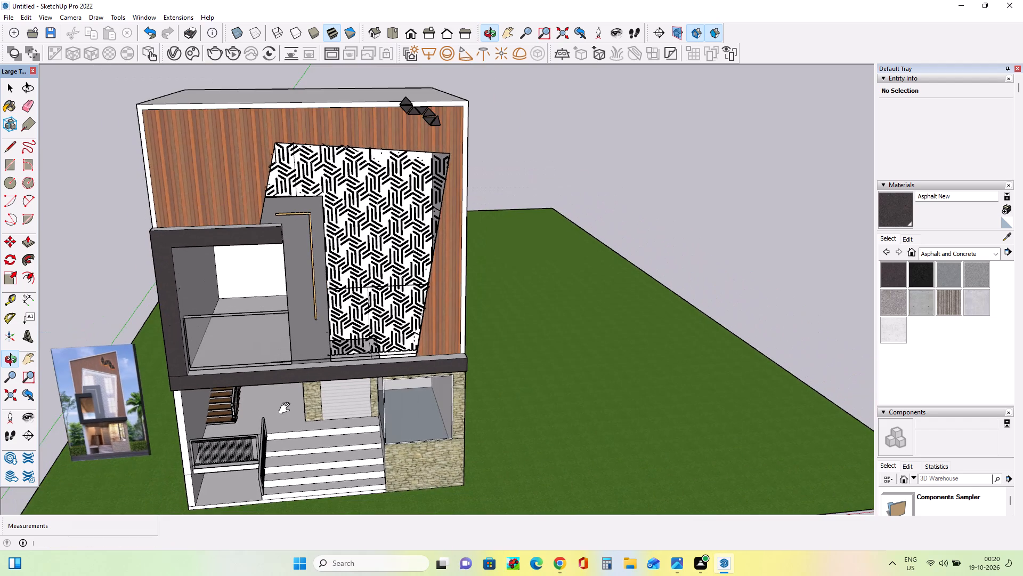
{"action": "middle_click_drag", "start_coordinate": [301, 402], "coordinate": [112, 423]}
Move the triangle-pattern group about 9' 11" across the facade toward the wood cladding's upper outer corner.
{"action": "left_click", "coordinate": [8, 85]}
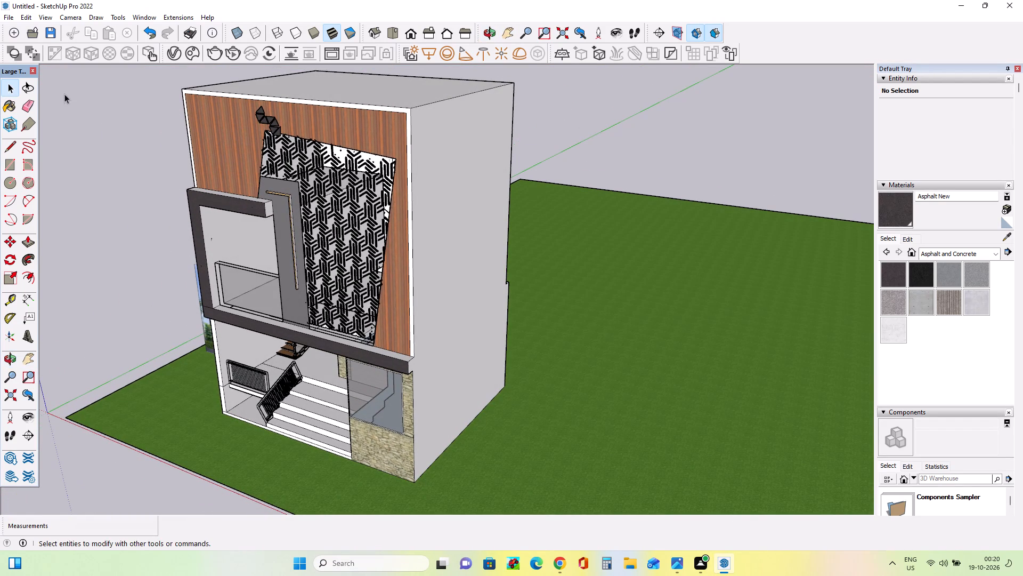
{"action": "left_click", "coordinate": [15, 245]}
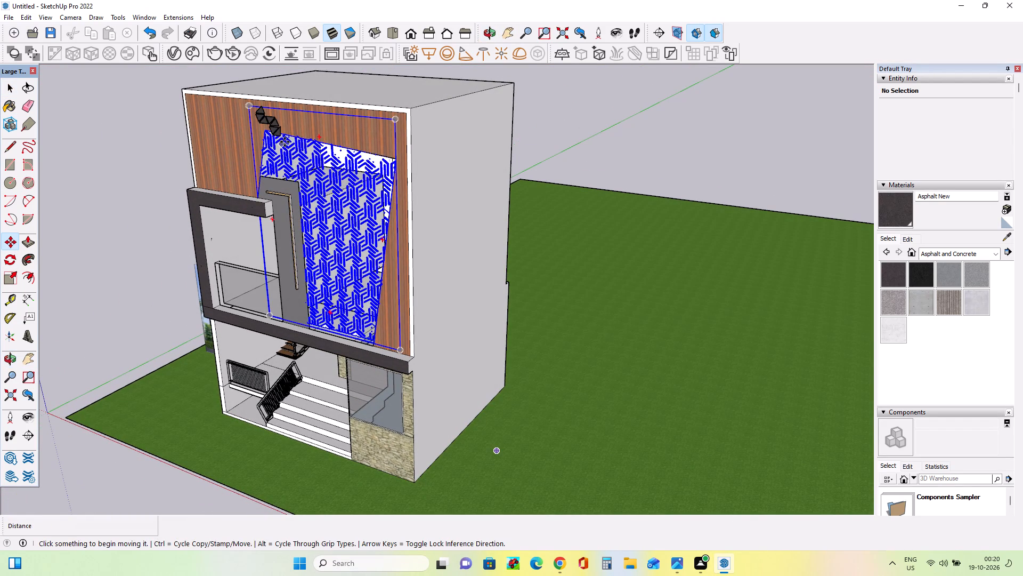
{"action": "left_click", "coordinate": [278, 127]}
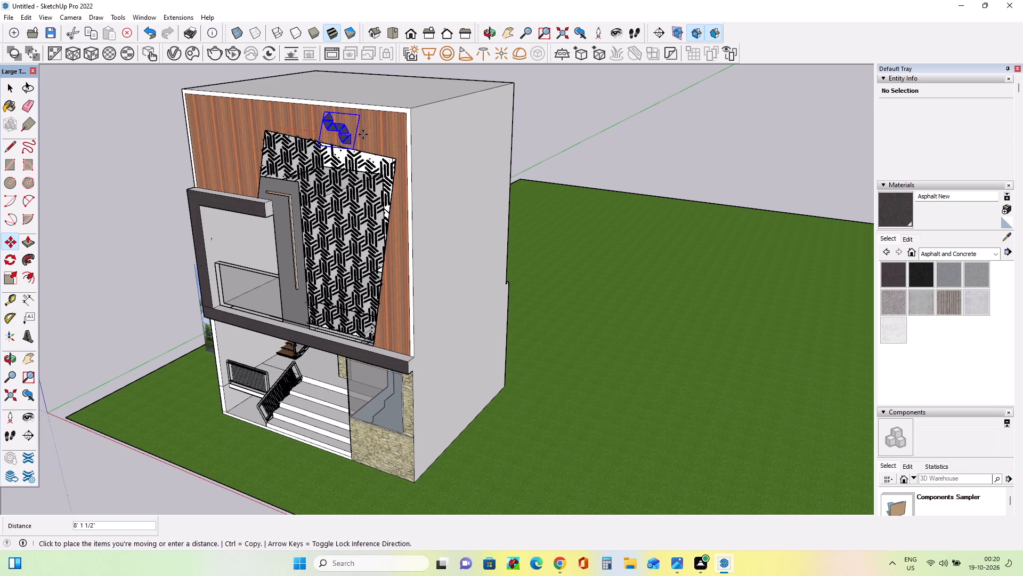
{"action": "left_click", "coordinate": [379, 132]}
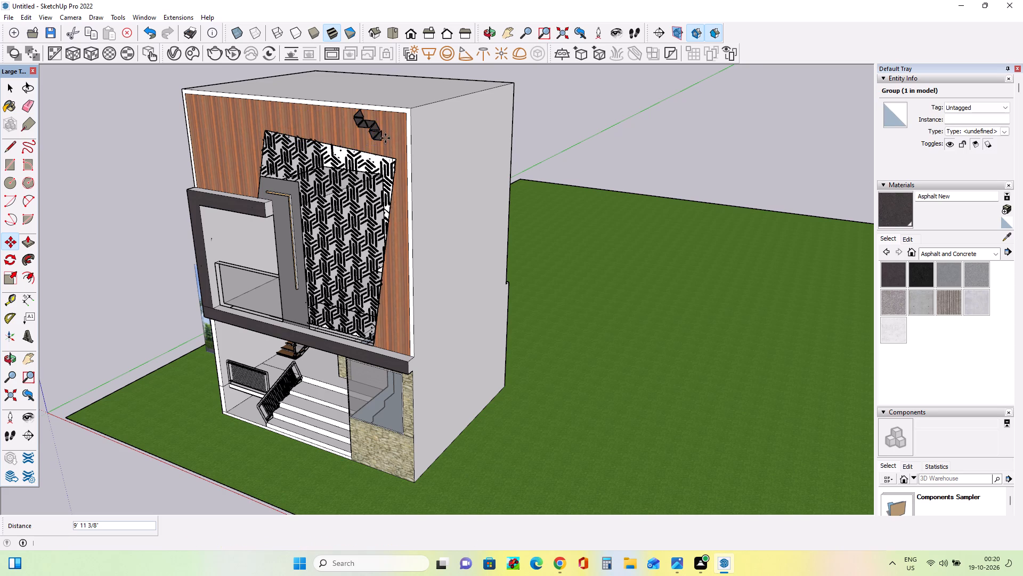
Move the floating triangle-pattern group about 13' back against the wood-clad front wall, beside the house's corner.
{"action": "scroll", "coordinate": [383, 142], "scroll_direction": "up", "scroll_amount": 11}
{"action": "middle_click_drag", "start_coordinate": [372, 165], "coordinate": [127, 217]}
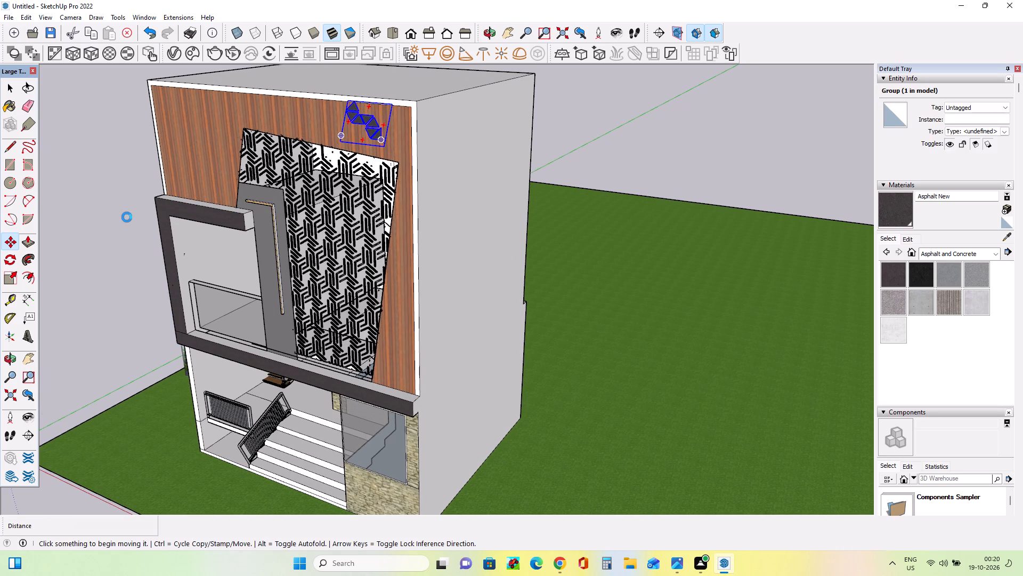
{"action": "middle_click_drag", "start_coordinate": [127, 217], "coordinate": [129, 218]}
{"action": "middle_click_drag", "start_coordinate": [349, 132], "coordinate": [411, 167]}
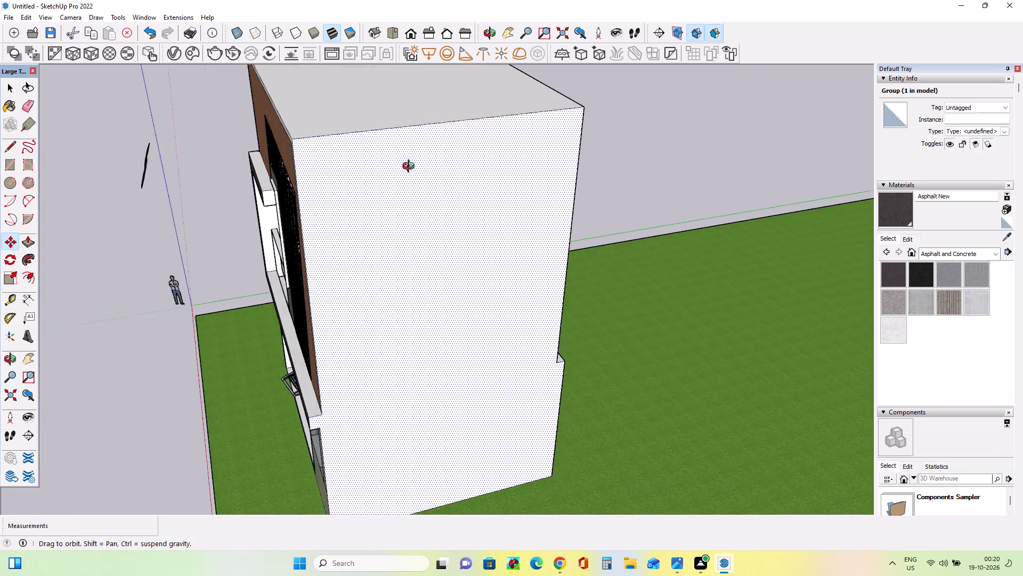
{"action": "middle_click_drag", "start_coordinate": [411, 167], "coordinate": [437, 169]}
{"action": "left_click", "coordinate": [201, 196]}
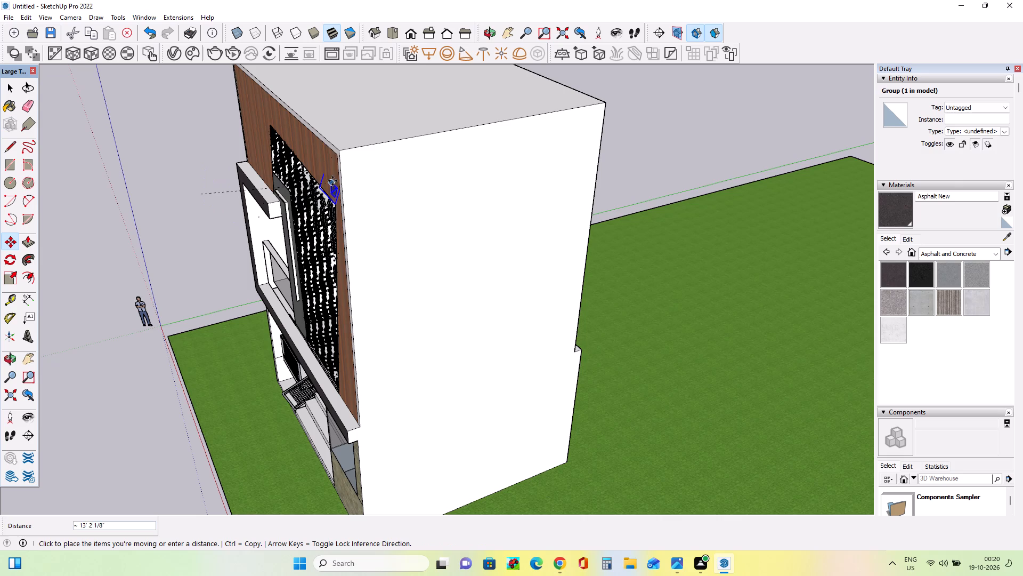
{"action": "left_click", "coordinate": [324, 172]}
Shift the triangle-pattern group away from the wall's corner edge onto the wood cladding above the patterned panel.
{"action": "scroll", "coordinate": [285, 180], "scroll_direction": "up", "scroll_amount": 6}
{"action": "middle_click_drag", "start_coordinate": [320, 187], "coordinate": [398, 198]}
{"action": "left_click_drag", "start_coordinate": [653, 181], "coordinate": [554, 179]}
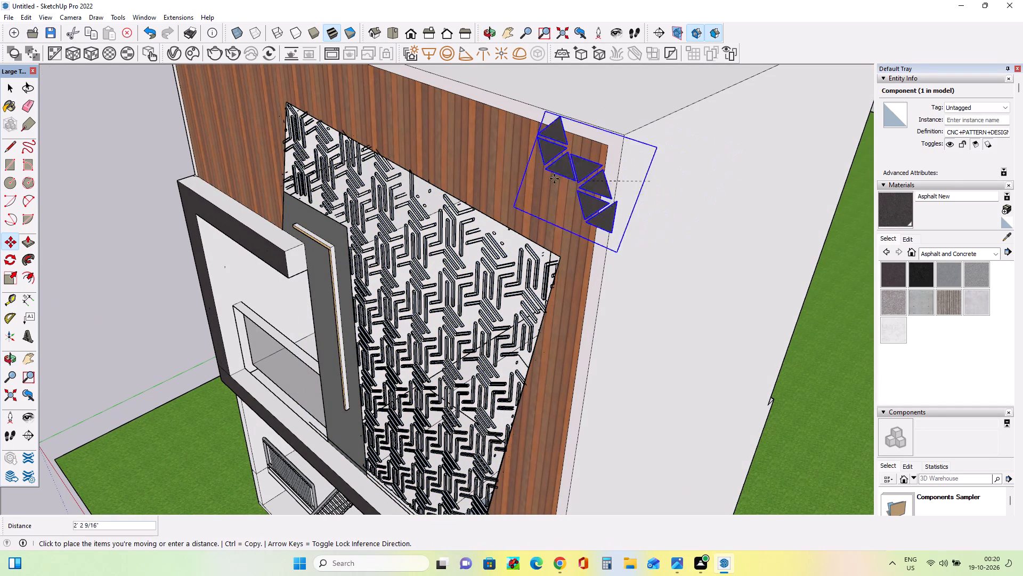
{"action": "left_click_drag", "start_coordinate": [554, 179], "coordinate": [509, 179]}
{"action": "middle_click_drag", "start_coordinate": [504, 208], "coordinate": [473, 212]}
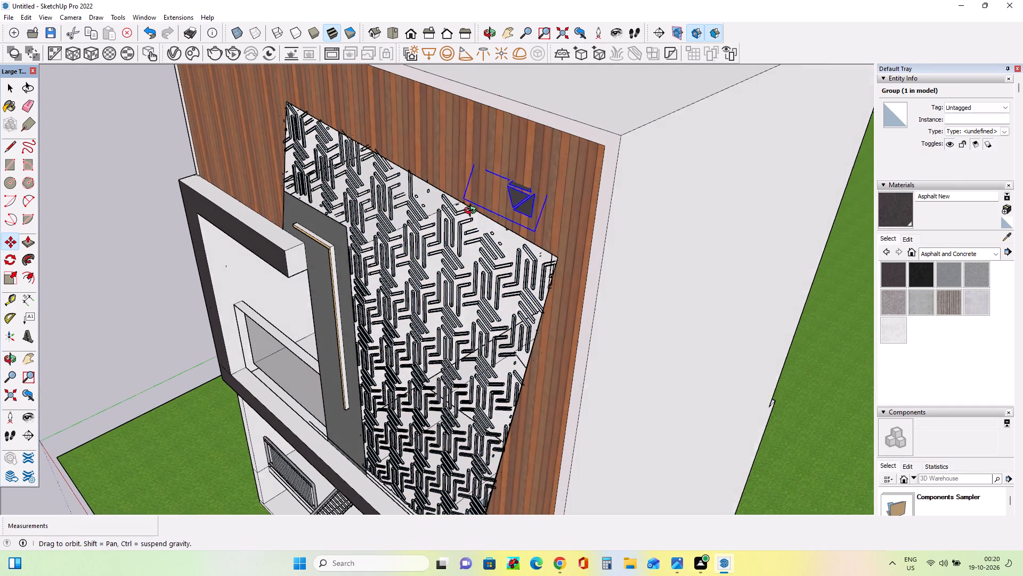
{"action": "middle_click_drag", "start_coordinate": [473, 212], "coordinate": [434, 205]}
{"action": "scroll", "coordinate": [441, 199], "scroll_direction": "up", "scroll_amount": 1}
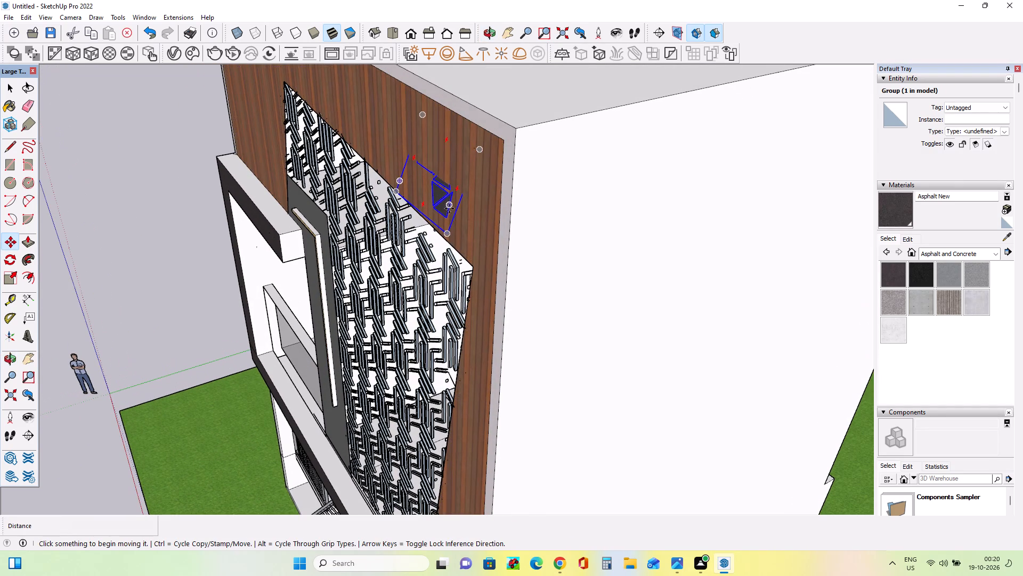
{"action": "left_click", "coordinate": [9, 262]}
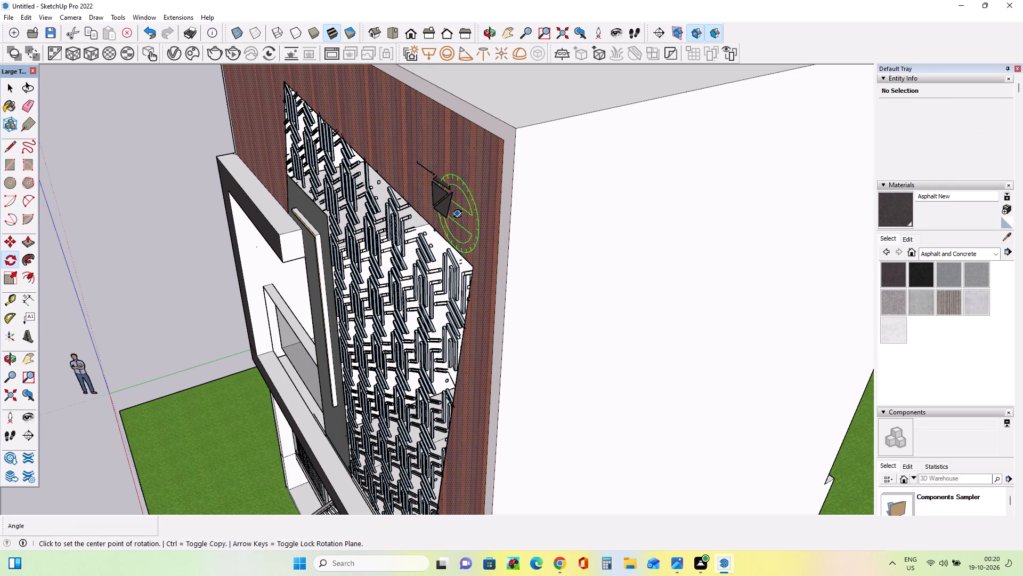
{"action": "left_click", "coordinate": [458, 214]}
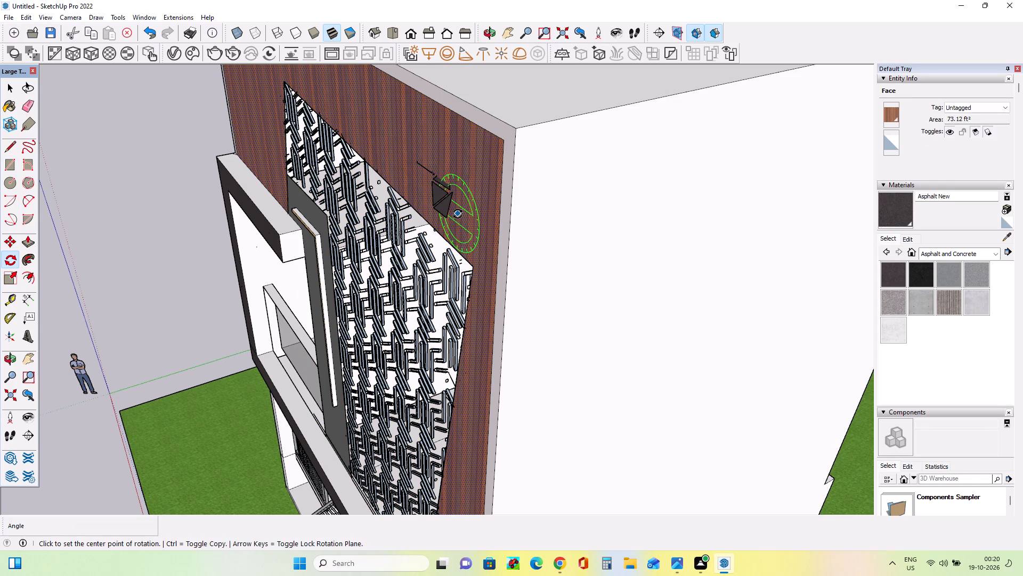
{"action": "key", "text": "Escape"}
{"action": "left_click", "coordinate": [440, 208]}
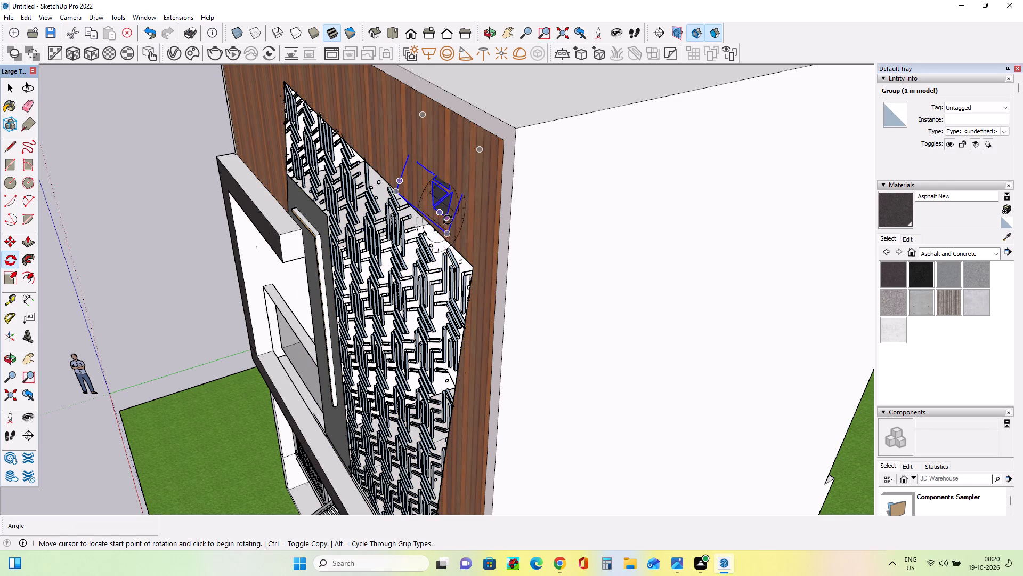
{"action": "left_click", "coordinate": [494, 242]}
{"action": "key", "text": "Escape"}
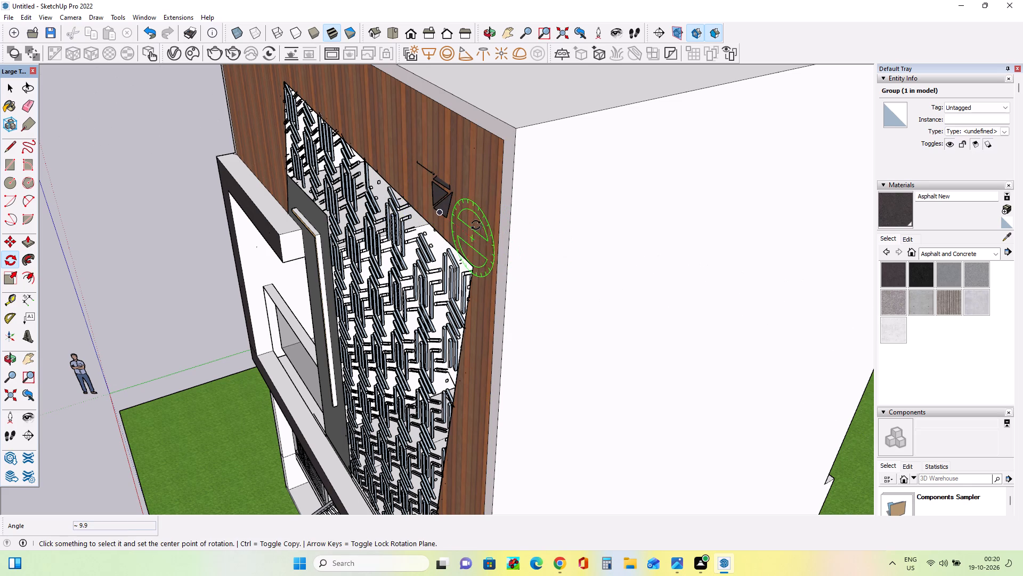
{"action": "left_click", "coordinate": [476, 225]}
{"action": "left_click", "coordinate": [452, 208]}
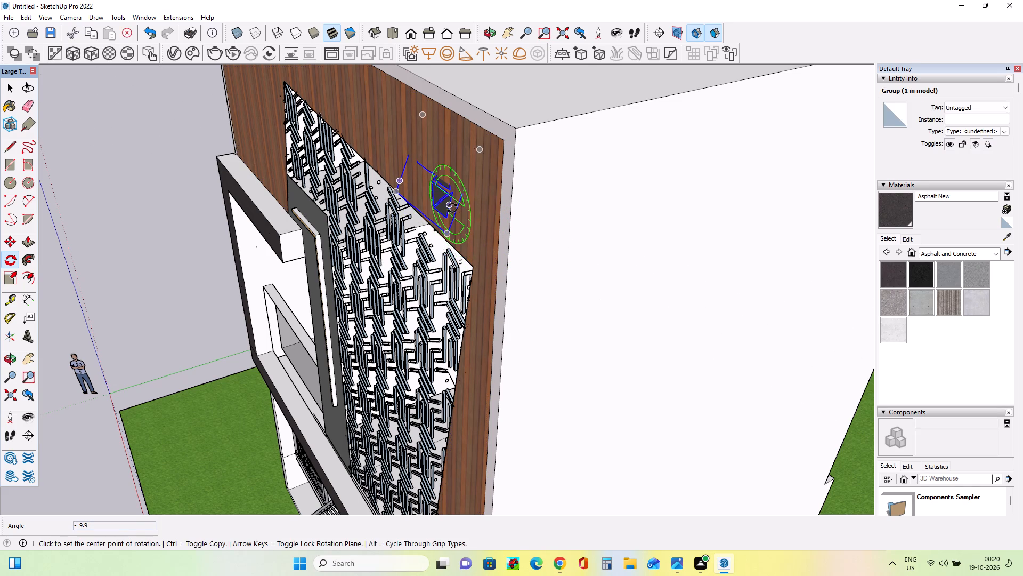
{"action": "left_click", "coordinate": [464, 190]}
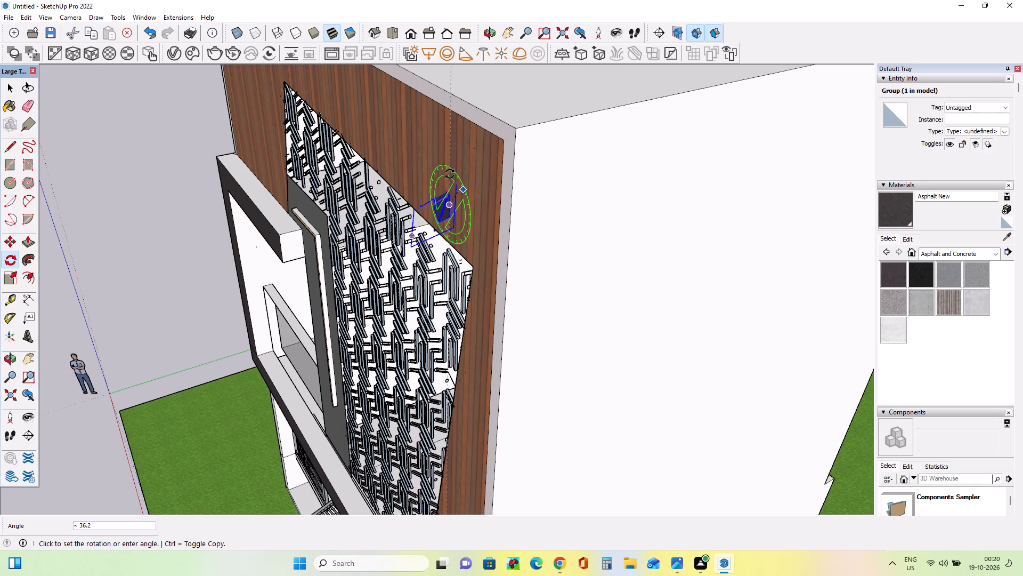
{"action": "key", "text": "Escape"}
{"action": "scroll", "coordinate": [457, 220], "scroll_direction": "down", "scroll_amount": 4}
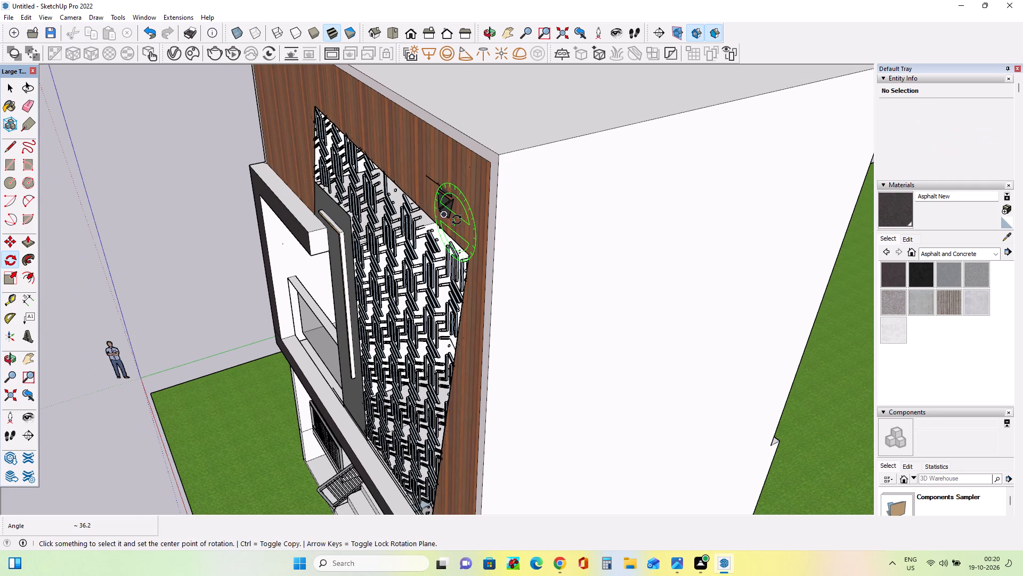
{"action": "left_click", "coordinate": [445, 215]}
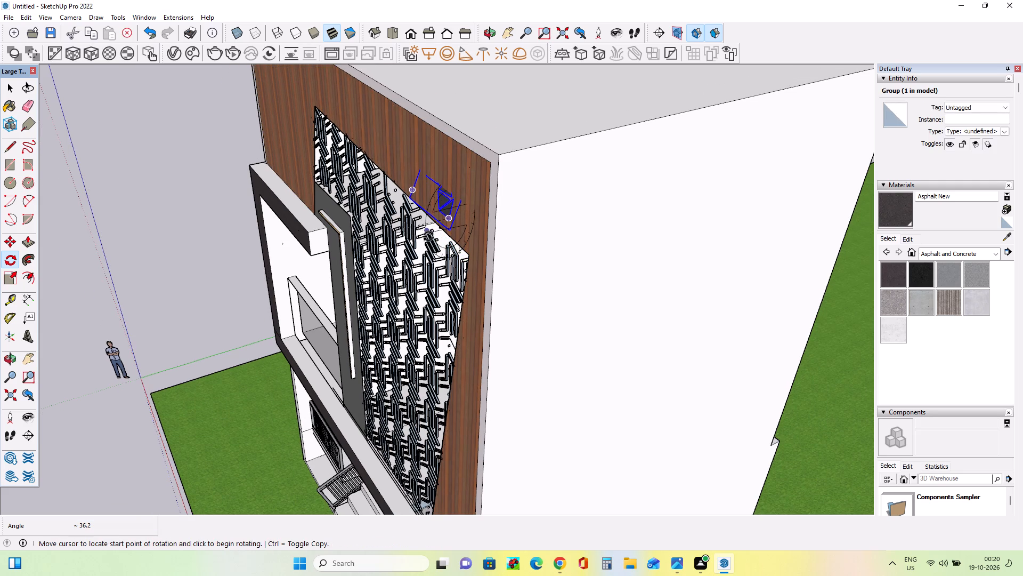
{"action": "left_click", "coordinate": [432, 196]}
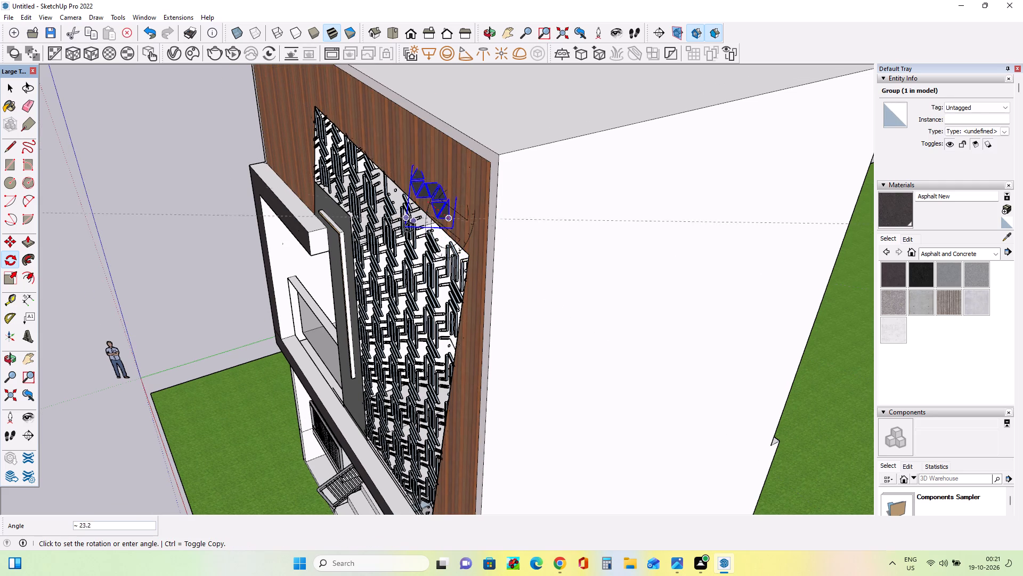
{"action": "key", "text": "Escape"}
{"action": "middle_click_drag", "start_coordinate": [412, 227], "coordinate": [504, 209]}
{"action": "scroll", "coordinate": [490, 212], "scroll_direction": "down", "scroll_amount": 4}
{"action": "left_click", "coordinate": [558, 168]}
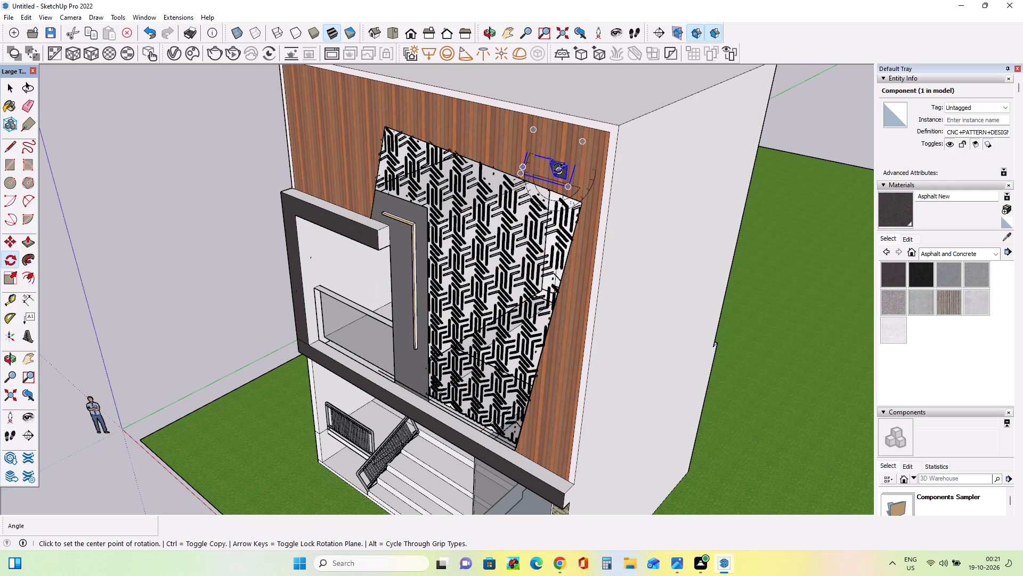
Move the triangle-pattern group off the wood cladding to the flat roof near the front corner.
{"action": "left_click", "coordinate": [13, 241]}
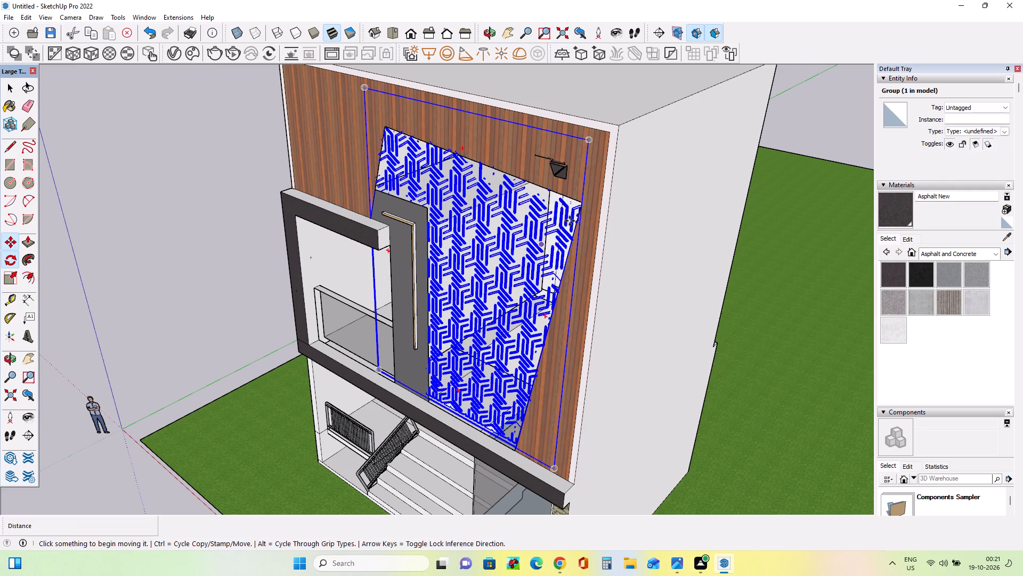
{"action": "left_click", "coordinate": [562, 181]}
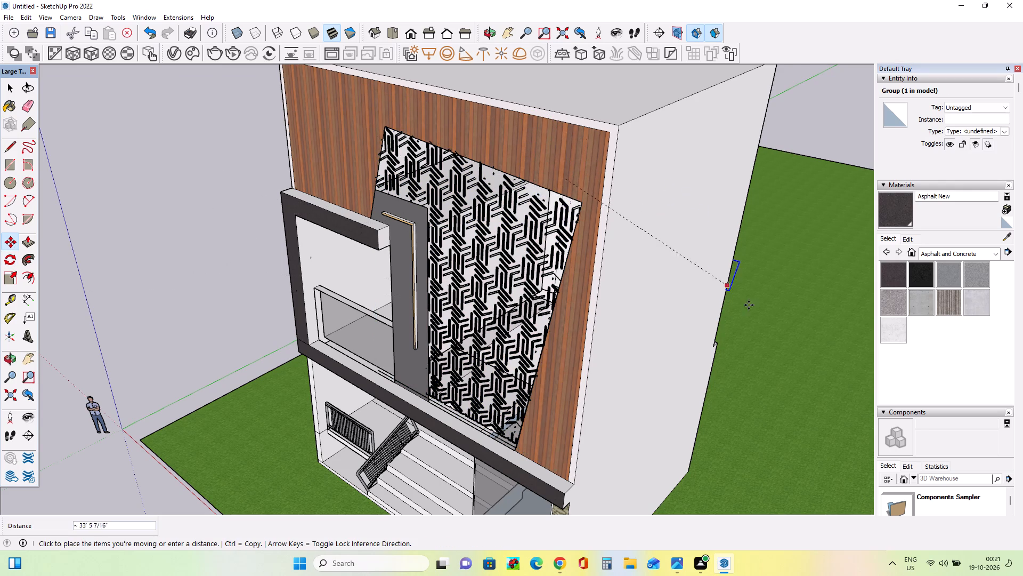
{"action": "scroll", "coordinate": [668, 243], "scroll_direction": "down", "scroll_amount": 2}
{"action": "scroll", "coordinate": [668, 243], "scroll_direction": "up", "scroll_amount": 1}
{"action": "scroll", "coordinate": [668, 243], "scroll_direction": "down", "scroll_amount": 2}
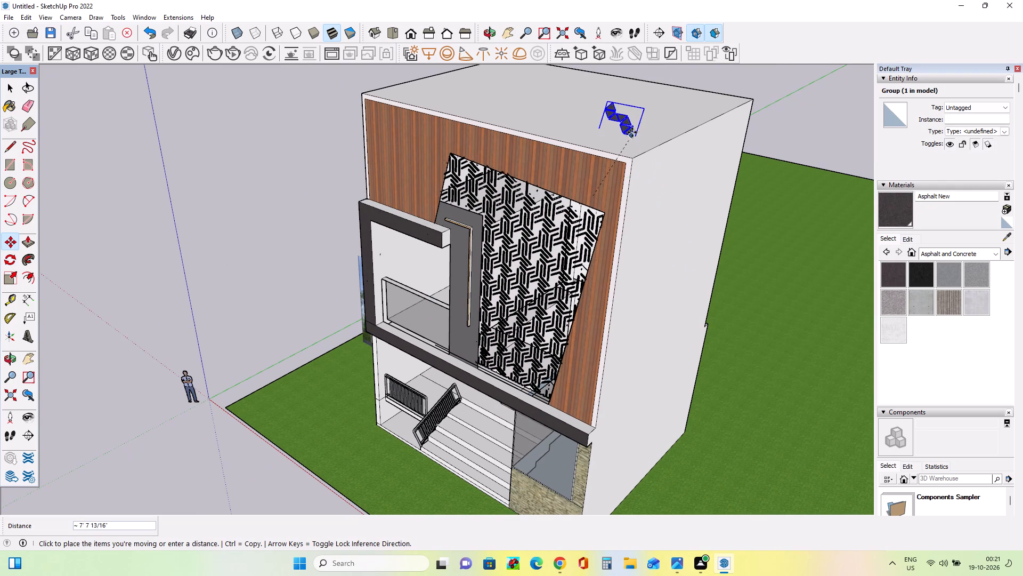
{"action": "left_click", "coordinate": [632, 129]}
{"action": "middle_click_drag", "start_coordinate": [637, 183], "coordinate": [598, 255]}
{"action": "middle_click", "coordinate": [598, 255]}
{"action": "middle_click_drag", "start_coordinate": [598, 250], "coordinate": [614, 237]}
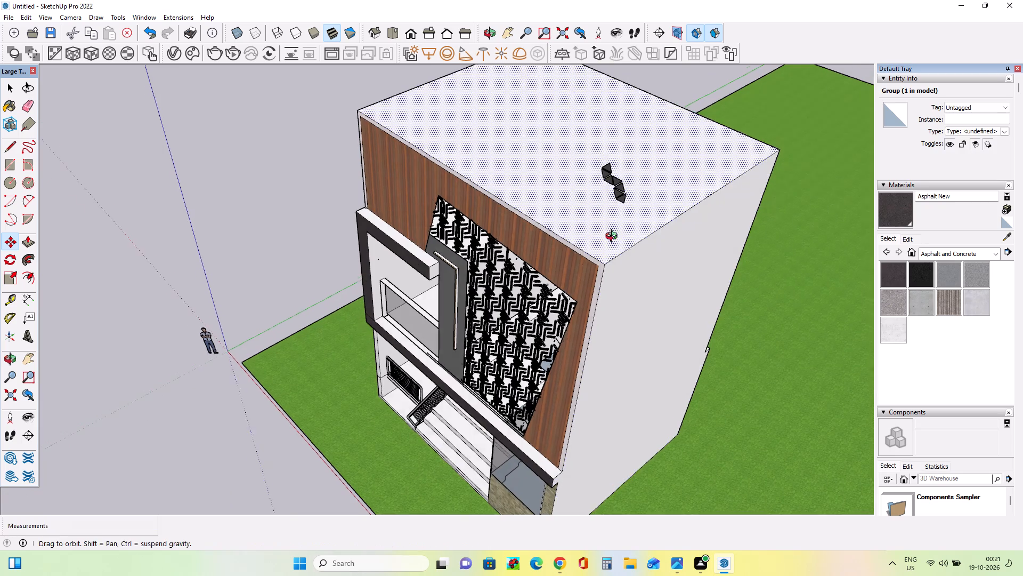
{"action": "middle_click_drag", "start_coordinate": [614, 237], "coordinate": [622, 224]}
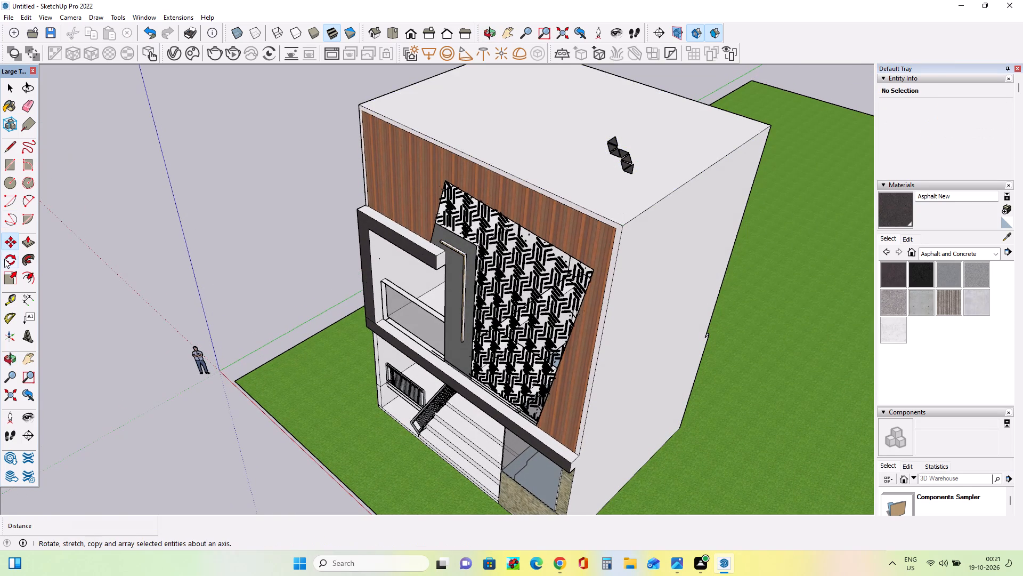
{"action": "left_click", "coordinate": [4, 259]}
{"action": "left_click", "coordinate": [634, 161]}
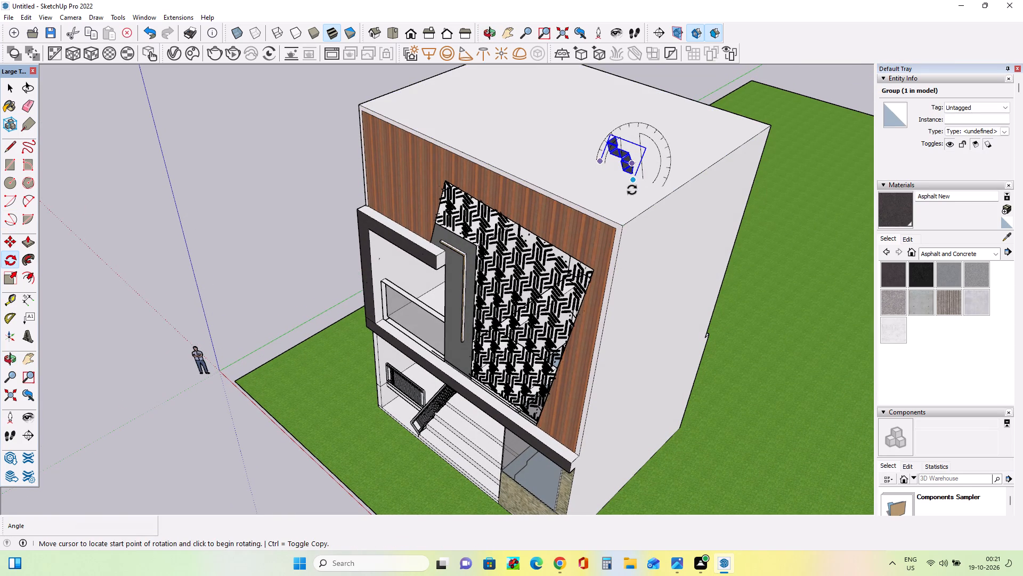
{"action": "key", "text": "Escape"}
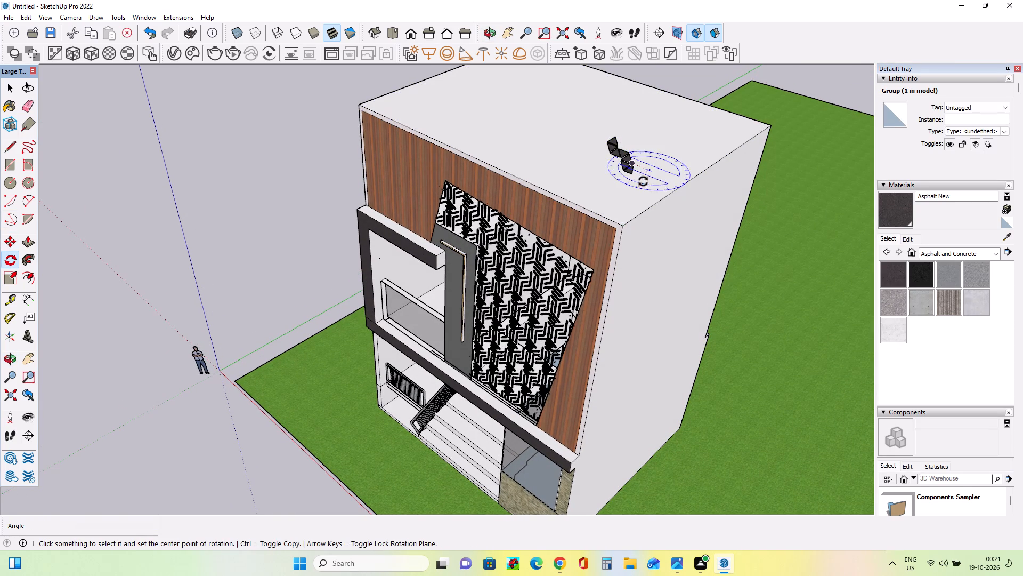
Rotate the triangle-pattern group on the roof about 20° in the plane of the house's side wall.
{"action": "left_click", "coordinate": [8, 83]}
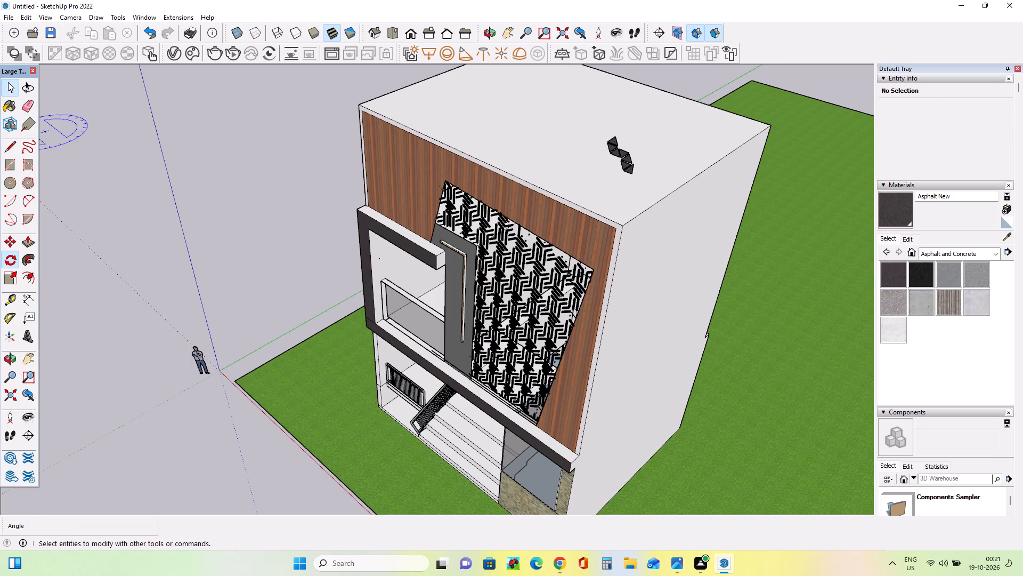
{"action": "left_click", "coordinate": [621, 160]}
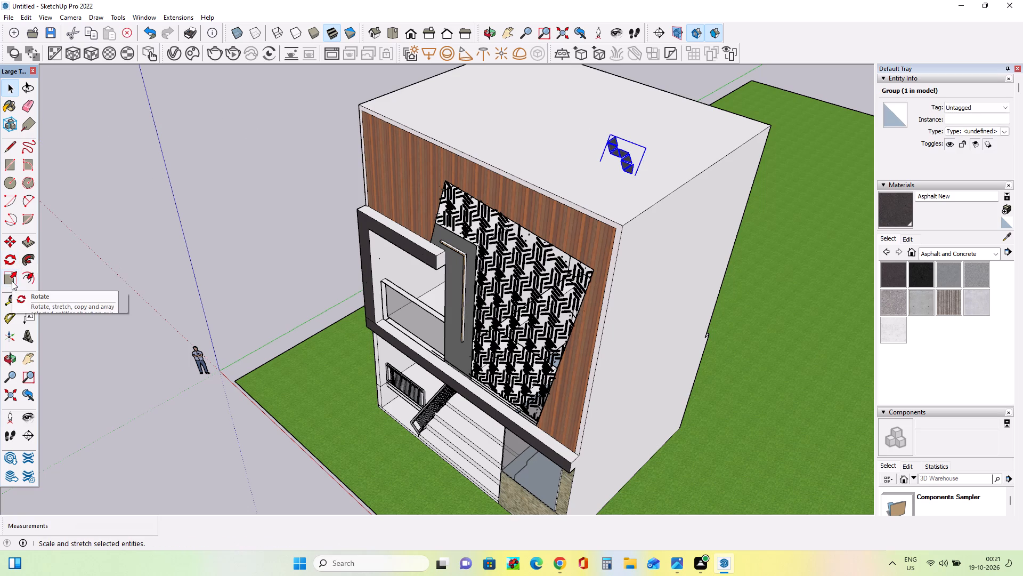
{"action": "left_click", "coordinate": [11, 255]}
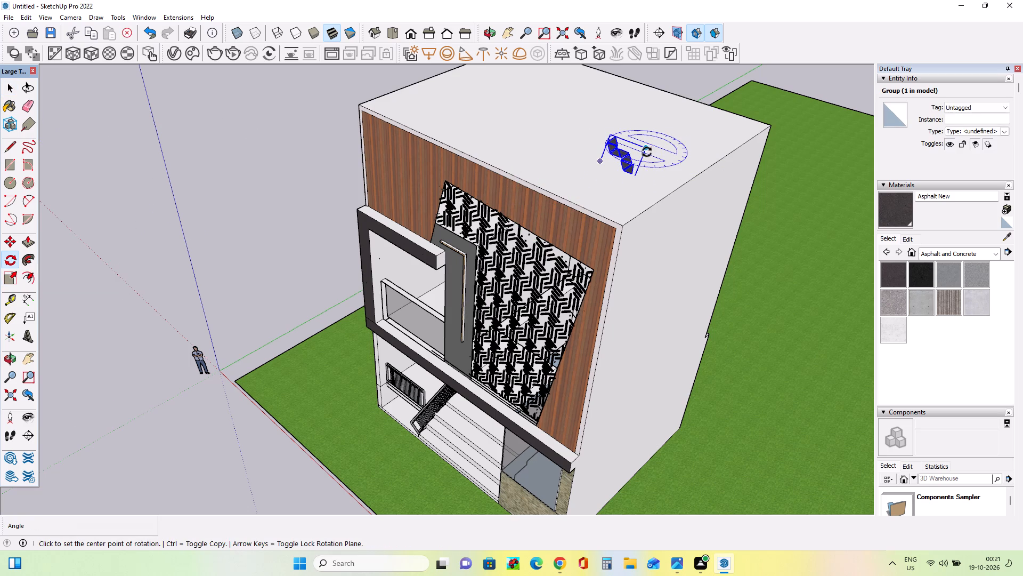
{"action": "left_click", "coordinate": [694, 224]}
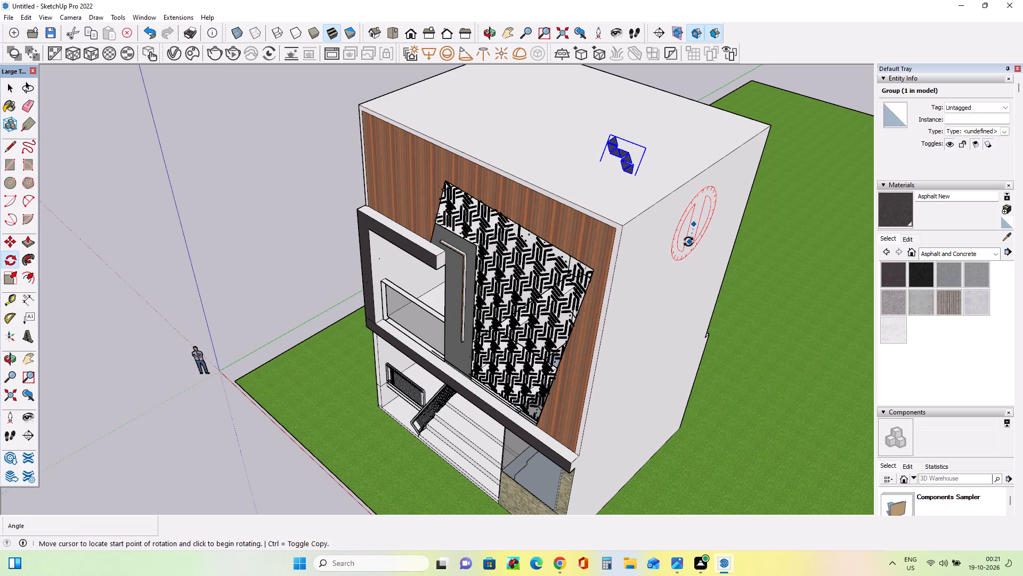
{"action": "left_click", "coordinate": [688, 242]}
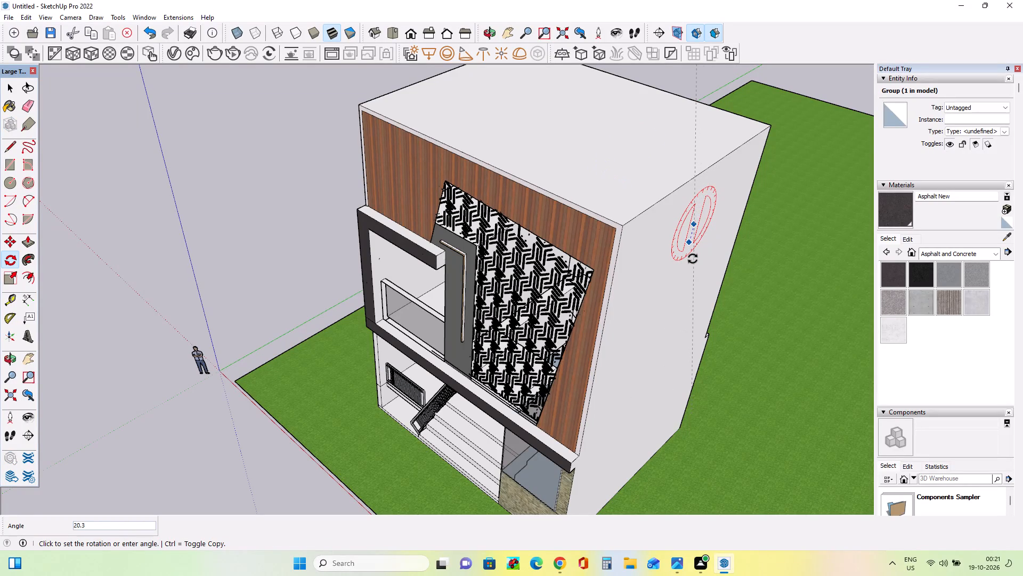
{"action": "left_click", "coordinate": [693, 259]}
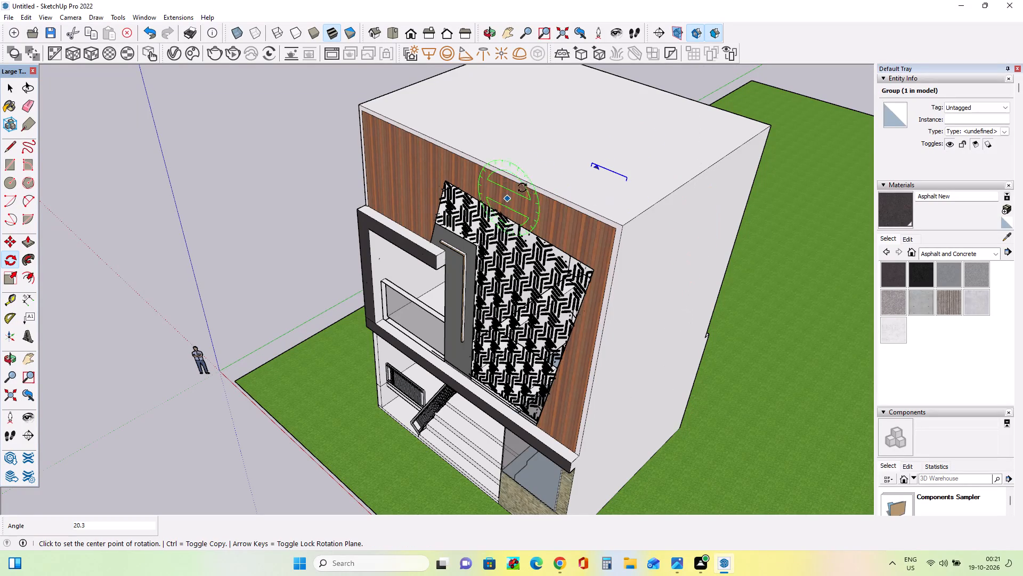
Move the triangle-pattern group about 6' 10" from the roof forward onto the wood cladding above the patterned panel.
{"action": "left_click", "coordinate": [11, 241]}
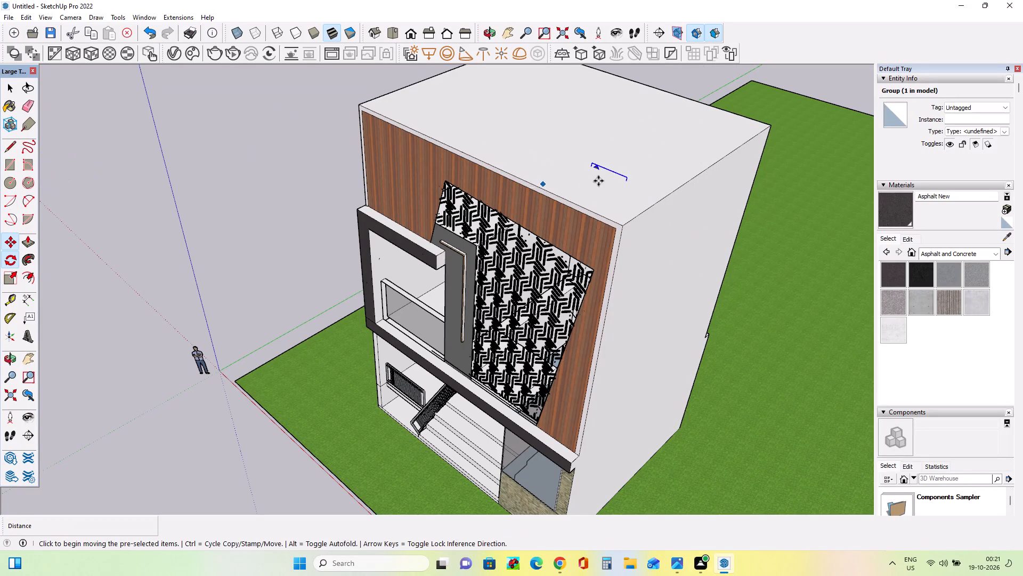
{"action": "left_click", "coordinate": [623, 176]}
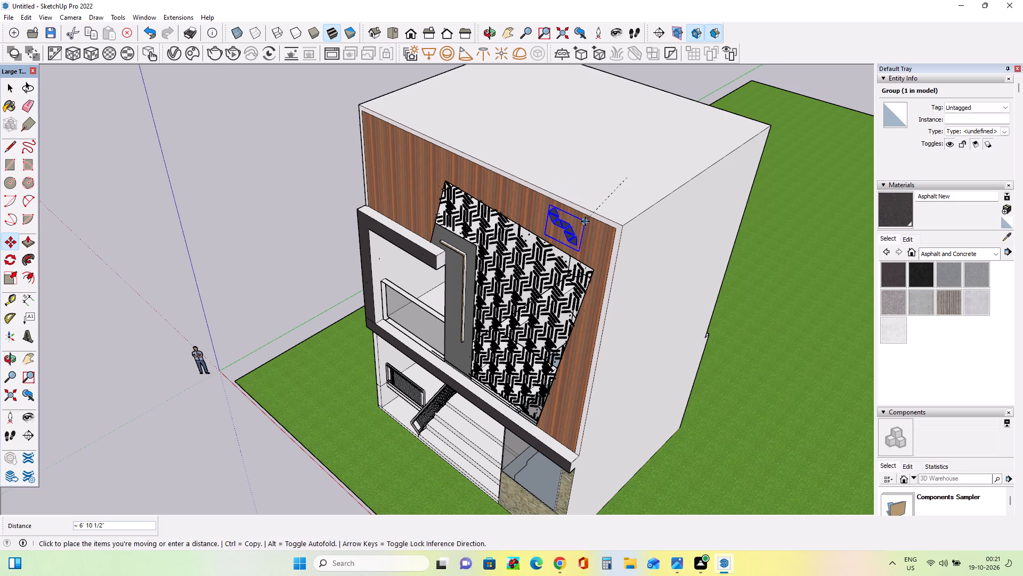
{"action": "left_click", "coordinate": [585, 221]}
Scale the triangle-pattern group about 1.60 wider toward the wall's outer edge, then extend its inner side and top slightly.
{"action": "middle_click_drag", "start_coordinate": [564, 263], "coordinate": [659, 197]}
{"action": "scroll", "coordinate": [610, 155], "scroll_direction": "up", "scroll_amount": 2}
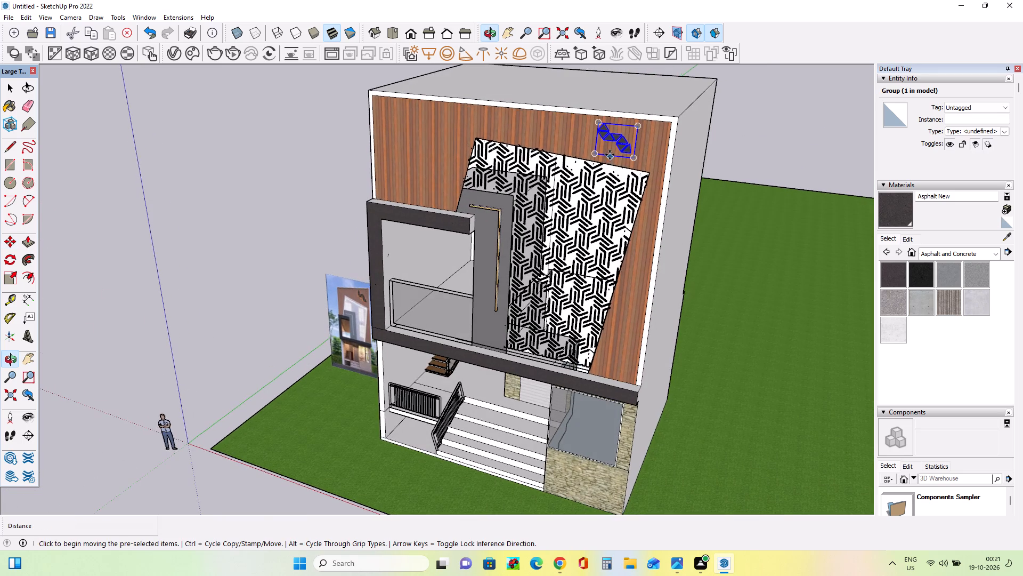
{"action": "scroll", "coordinate": [610, 155], "scroll_direction": "up", "scroll_amount": 13}
{"action": "scroll", "coordinate": [608, 155], "scroll_direction": "down", "scroll_amount": 3}
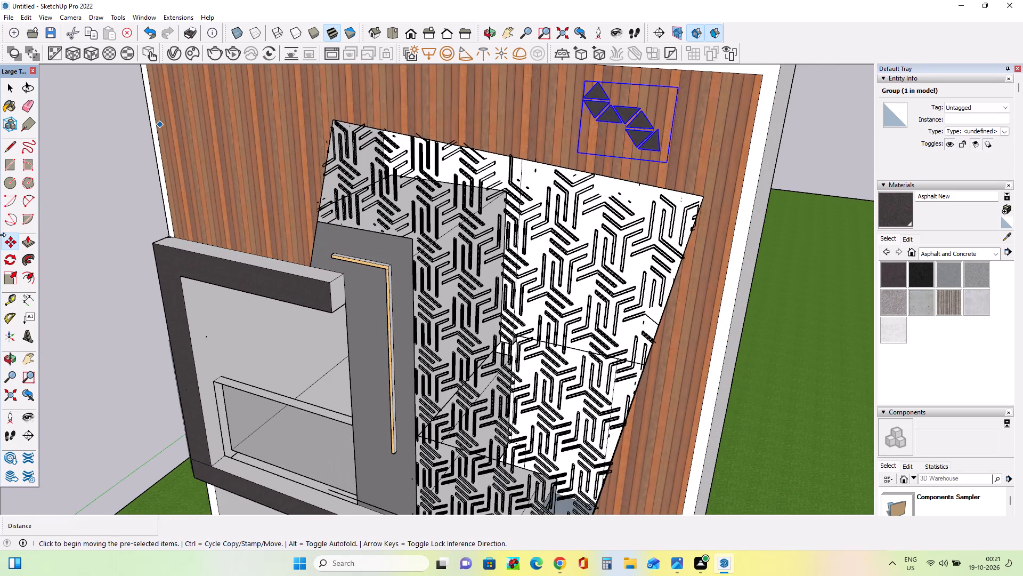
{"action": "left_click", "coordinate": [0, 281]}
{"action": "left_click", "coordinate": [4, 278]}
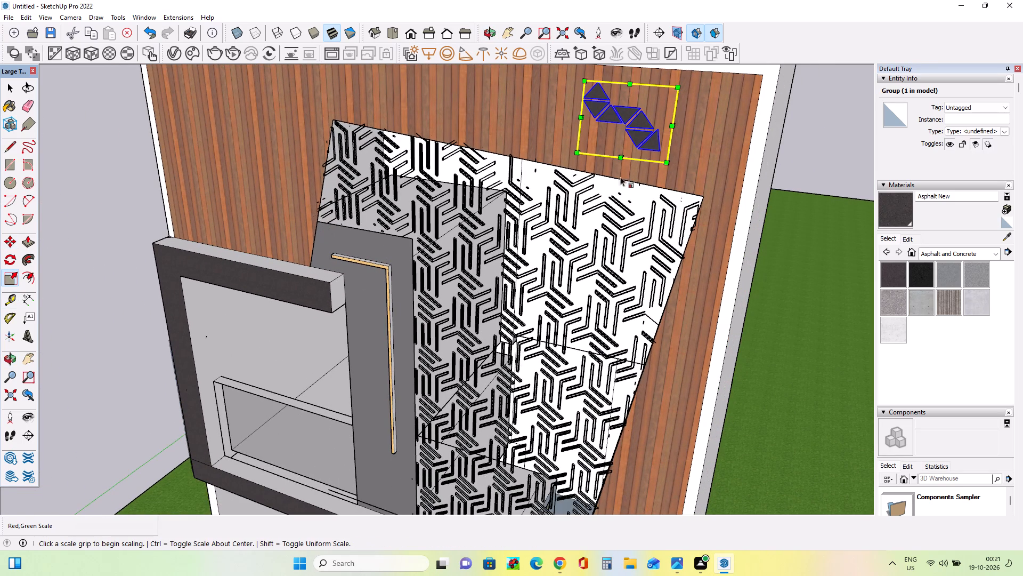
{"action": "left_click_drag", "start_coordinate": [672, 124], "coordinate": [730, 140]}
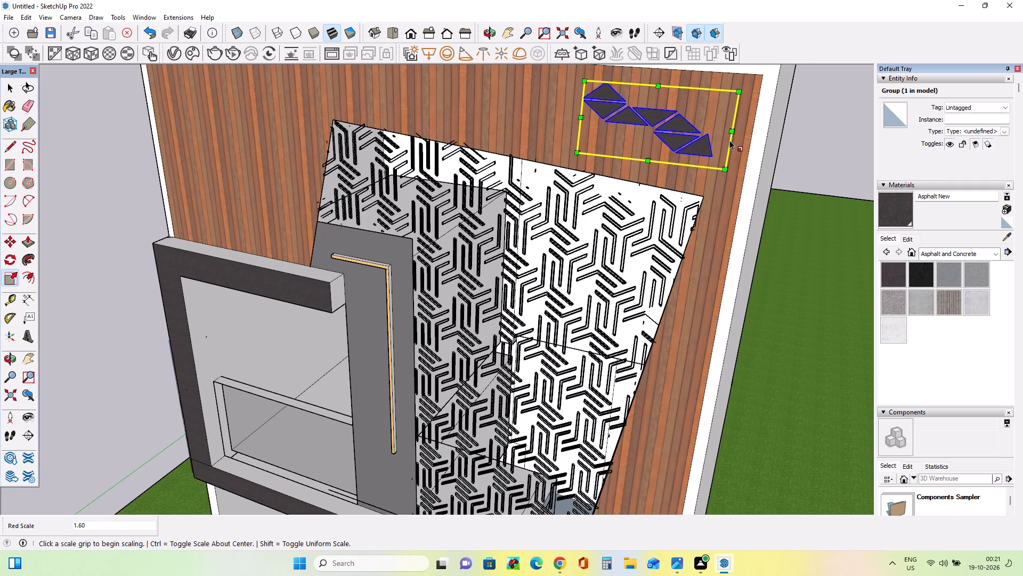
{"action": "left_click_drag", "start_coordinate": [577, 121], "coordinate": [553, 124]}
{"action": "left_click_drag", "start_coordinate": [645, 85], "coordinate": [649, 73]}
Stretch the triangle-pattern group downward by a green scale of about 1.35, widen its inner side slightly, and deselect it.
{"action": "scroll", "coordinate": [596, 186], "scroll_direction": "down", "scroll_amount": 7}
{"action": "middle_click_drag", "start_coordinate": [604, 165], "coordinate": [645, 172]}
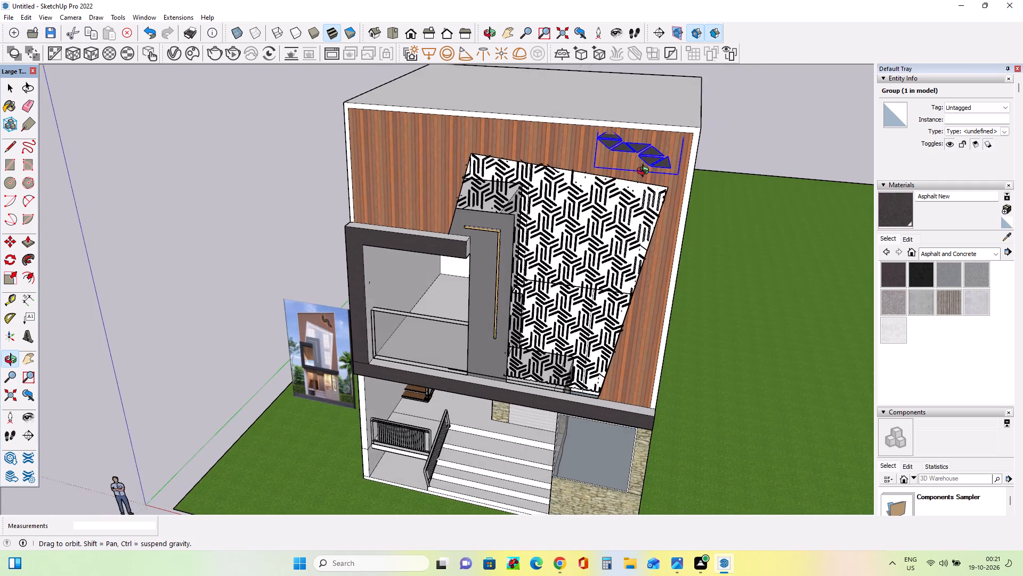
{"action": "middle_click_drag", "start_coordinate": [645, 172], "coordinate": [656, 176]}
{"action": "left_click_drag", "start_coordinate": [634, 171], "coordinate": [634, 178]}
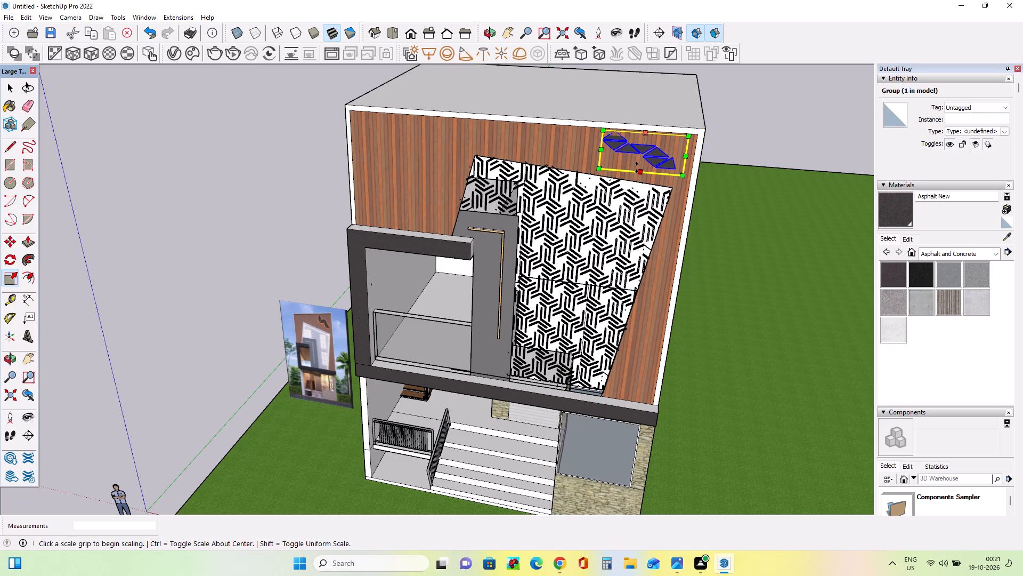
{"action": "left_click_drag", "start_coordinate": [637, 167], "coordinate": [638, 185]}
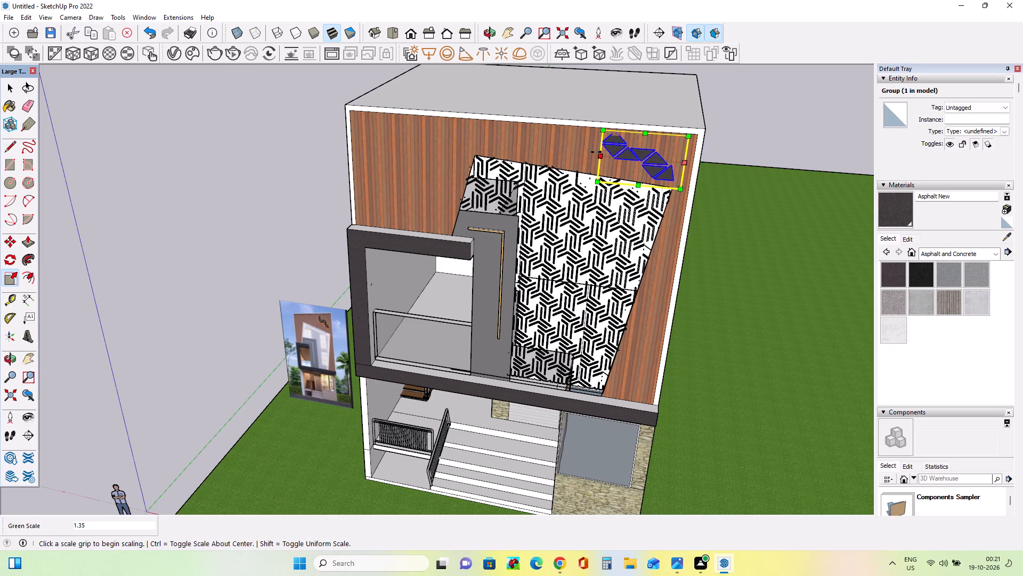
{"action": "left_click_drag", "start_coordinate": [599, 155], "coordinate": [589, 164]}
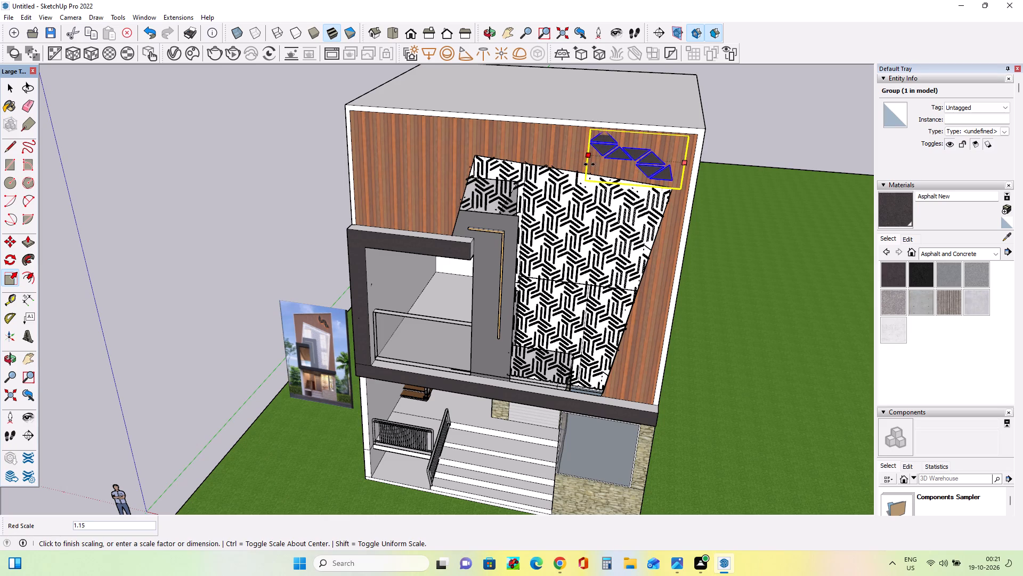
{"action": "left_click_drag", "start_coordinate": [589, 164], "coordinate": [593, 165]}
{"action": "scroll", "coordinate": [634, 182], "scroll_direction": "down", "scroll_amount": 3}
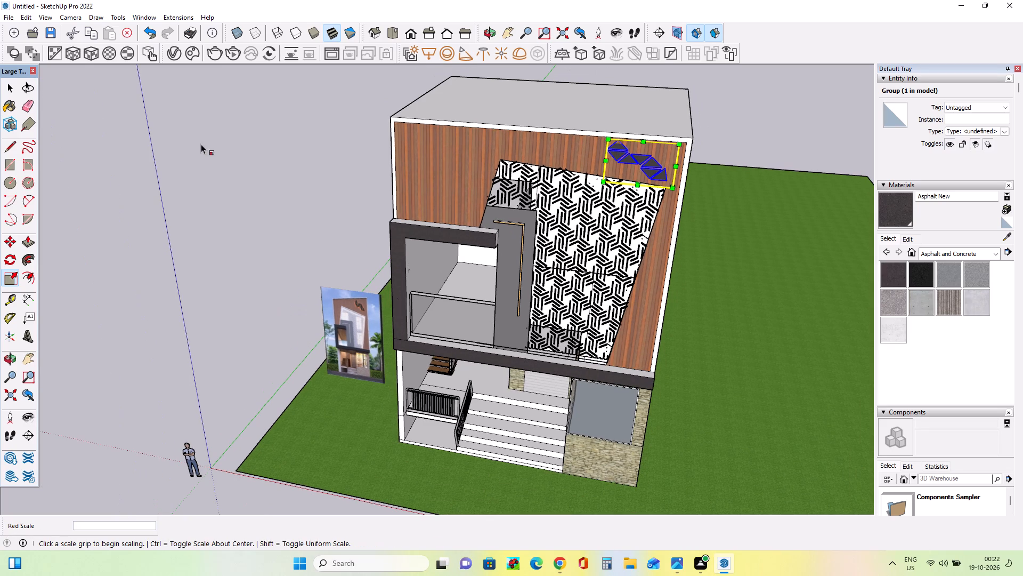
{"action": "left_click", "coordinate": [21, 91]}
{"action": "left_click", "coordinate": [13, 87]}
{"action": "double_click", "coordinate": [103, 150]}
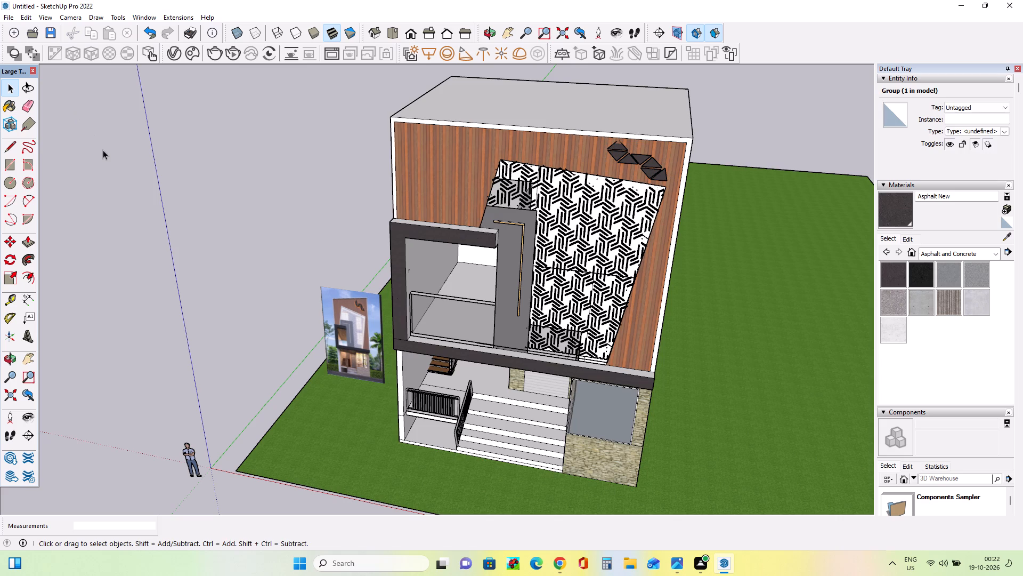
Examine the whole front facade from a straight-on view against the reference image beside the house.
{"action": "middle_click_drag", "start_coordinate": [124, 210], "coordinate": [145, 139]}
{"action": "scroll", "coordinate": [143, 140], "scroll_direction": "down", "scroll_amount": 3}
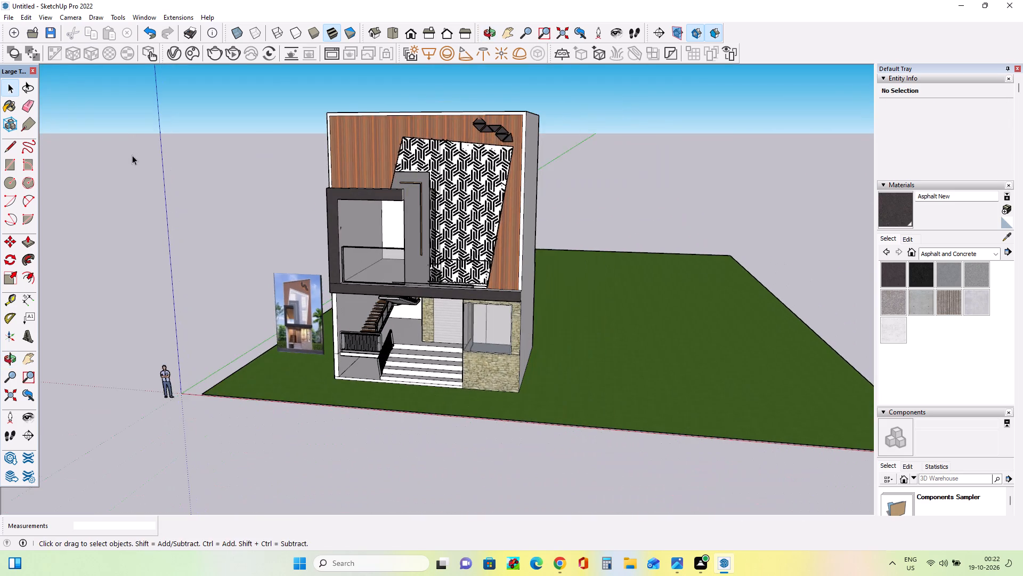
{"action": "middle_click_drag", "start_coordinate": [313, 192], "coordinate": [392, 240]}
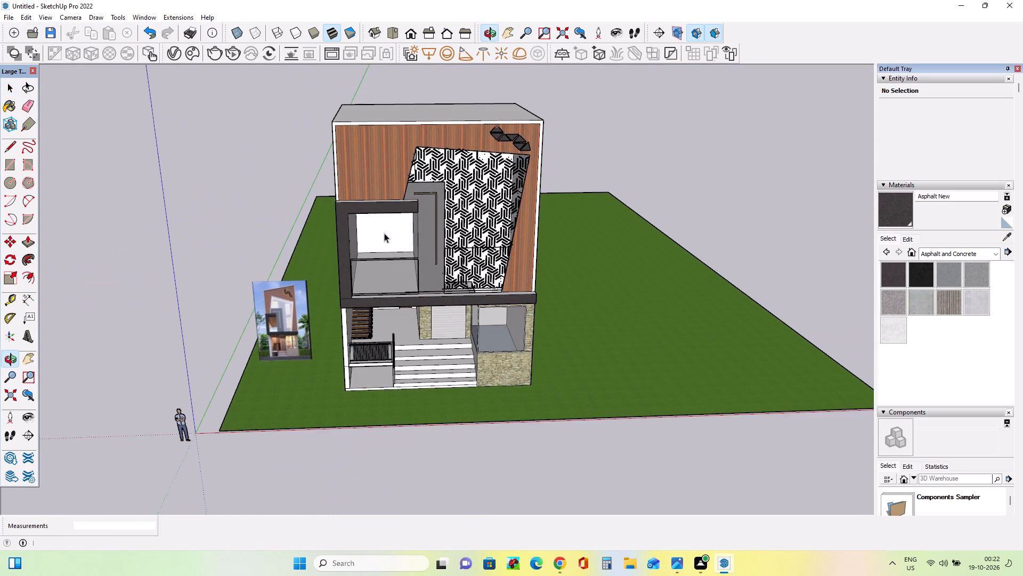
{"action": "scroll", "coordinate": [384, 233], "scroll_direction": "up", "scroll_amount": 2}
{"action": "middle_click_drag", "start_coordinate": [387, 261], "coordinate": [377, 239]}
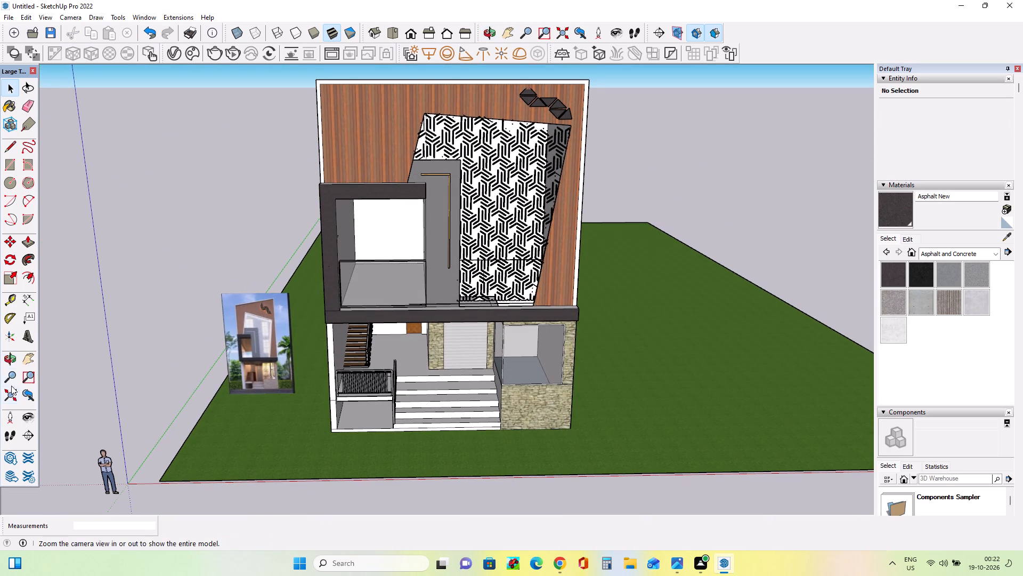
{"action": "left_click", "coordinate": [28, 353]}
{"action": "left_click_drag", "start_coordinate": [153, 321], "coordinate": [137, 375]}
{"action": "scroll", "coordinate": [255, 380], "scroll_direction": "up", "scroll_amount": 2}
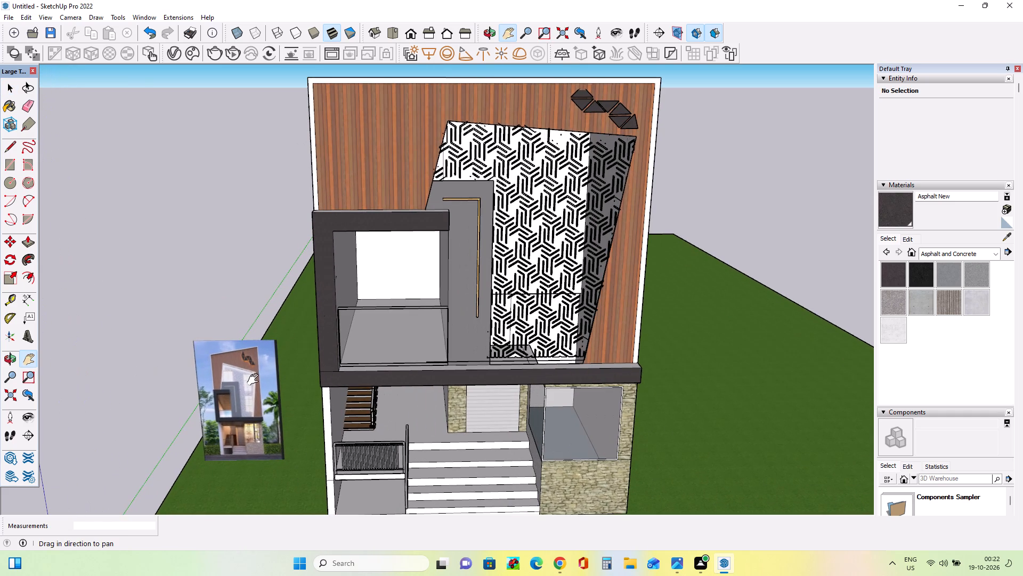
{"action": "left_click_drag", "start_coordinate": [258, 362], "coordinate": [249, 347]}
{"action": "scroll", "coordinate": [248, 347], "scroll_direction": "down", "scroll_amount": 1}
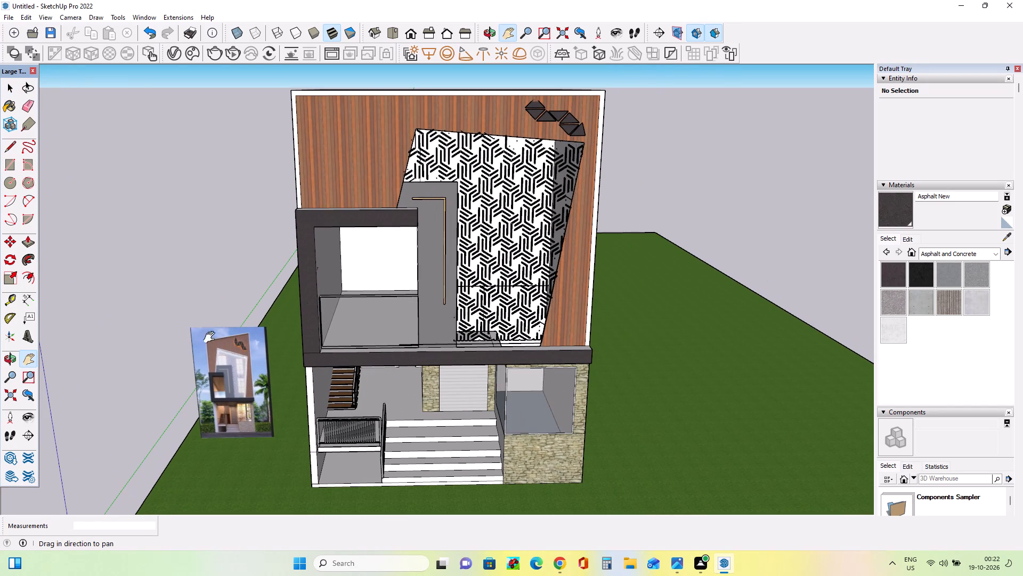
{"action": "middle_click_drag", "start_coordinate": [378, 311], "coordinate": [376, 300]}
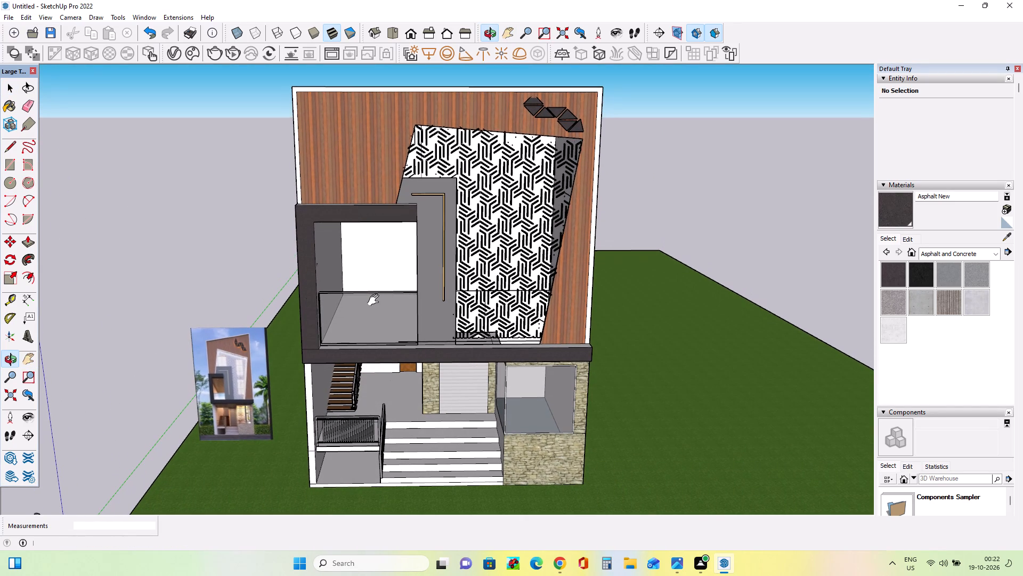
{"action": "left_click_drag", "start_coordinate": [376, 300], "coordinate": [378, 317]}
{"action": "scroll", "coordinate": [384, 318], "scroll_direction": "up", "scroll_amount": 1}
{"action": "middle_click_drag", "start_coordinate": [384, 318], "coordinate": [384, 295]}
{"action": "left_click_drag", "start_coordinate": [375, 317], "coordinate": [373, 297]}
{"action": "left_click", "coordinate": [394, 324]}
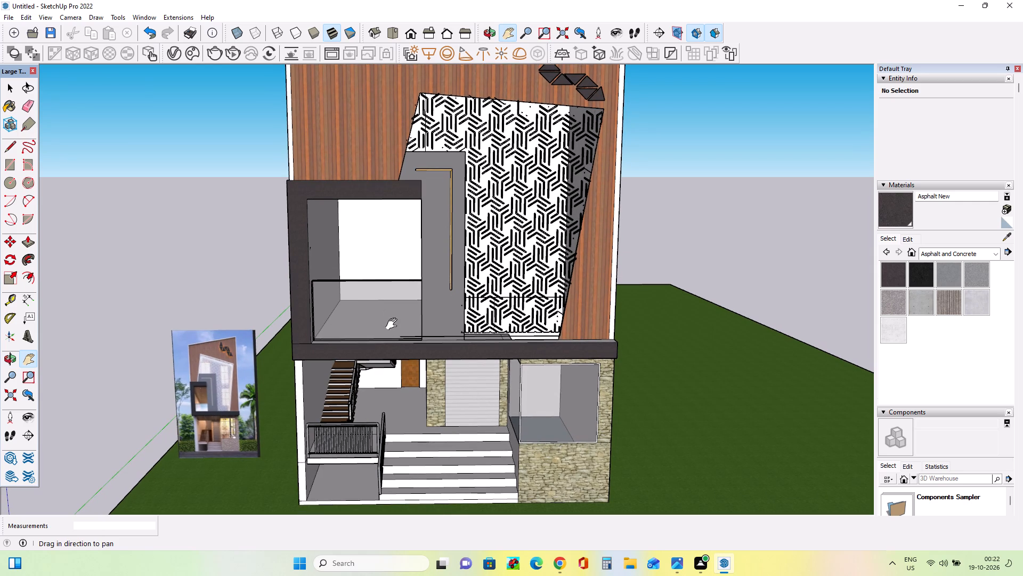
{"action": "scroll", "coordinate": [395, 320], "scroll_direction": "down", "scroll_amount": 1}
{"action": "middle_click_drag", "start_coordinate": [395, 319], "coordinate": [391, 305]}
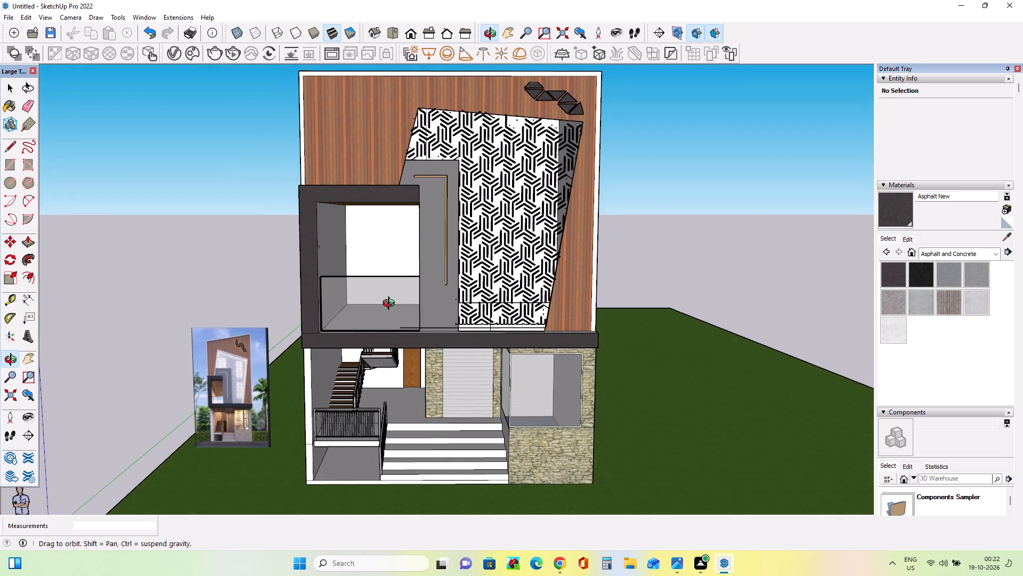
{"action": "middle_click_drag", "start_coordinate": [391, 305], "coordinate": [391, 291]}
{"action": "middle_click", "coordinate": [391, 291]}
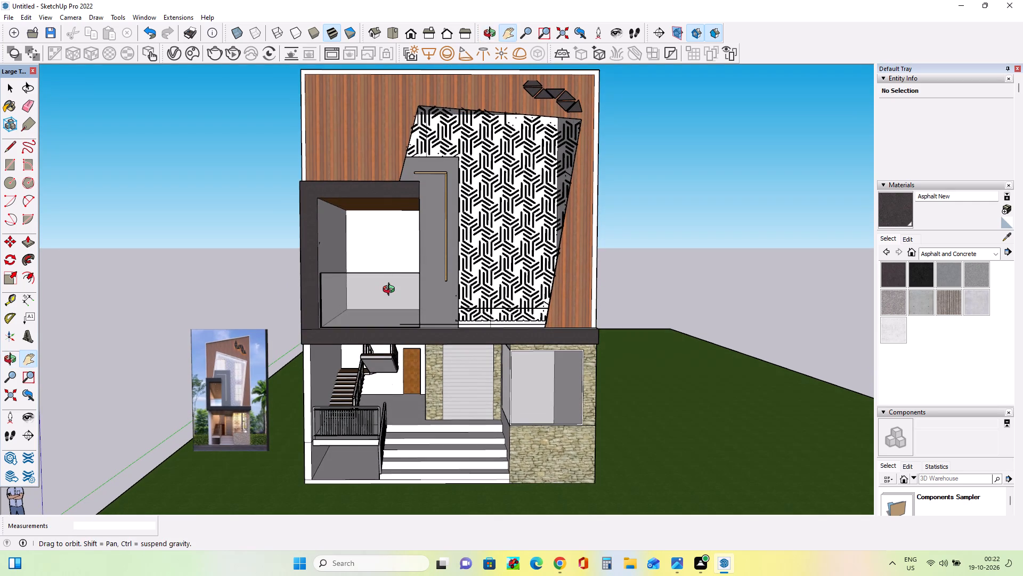
{"action": "left_click_drag", "start_coordinate": [391, 292], "coordinate": [391, 297]}
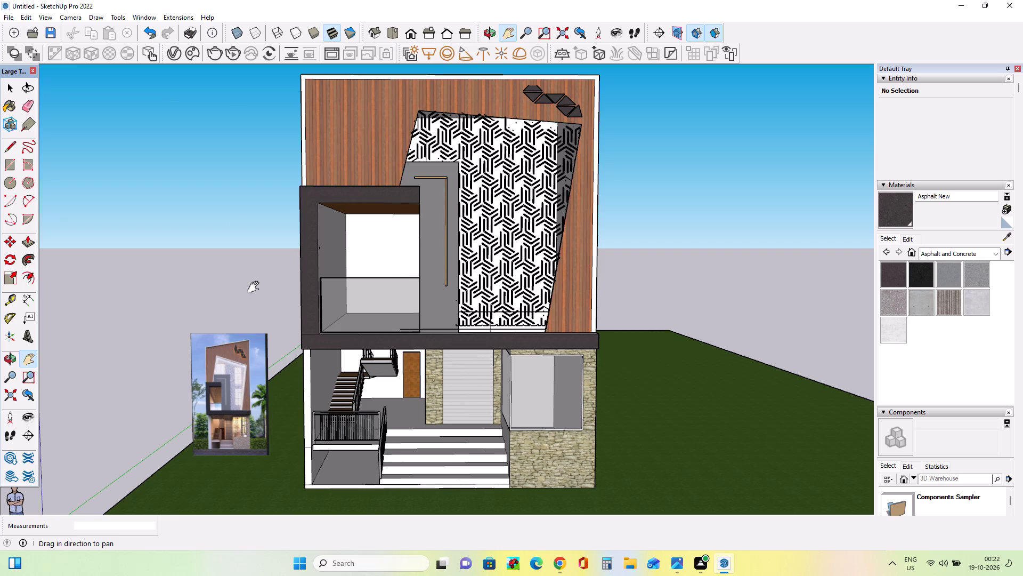
Open the Asset Editor.
{"action": "left_click", "coordinate": [176, 50]}
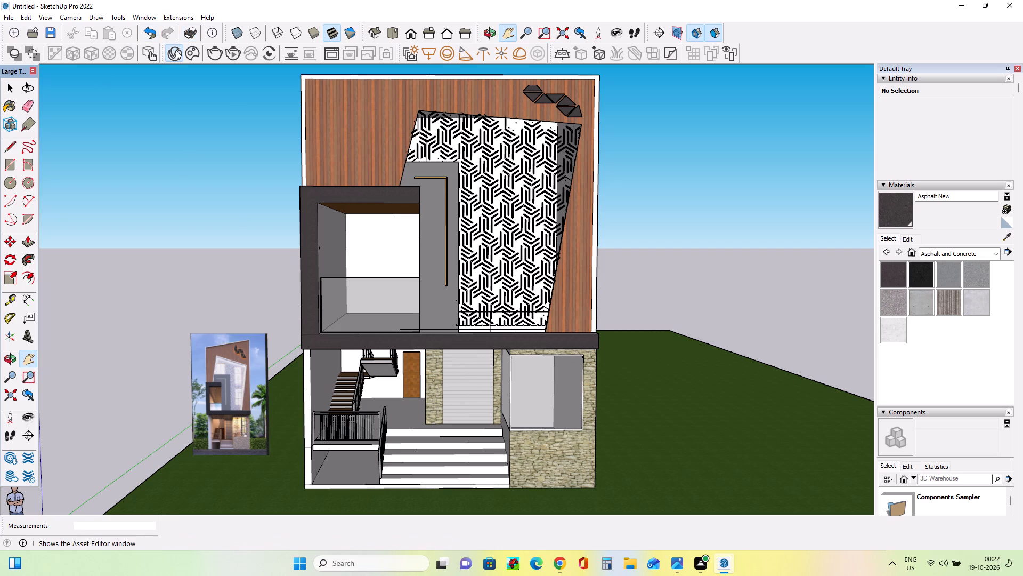
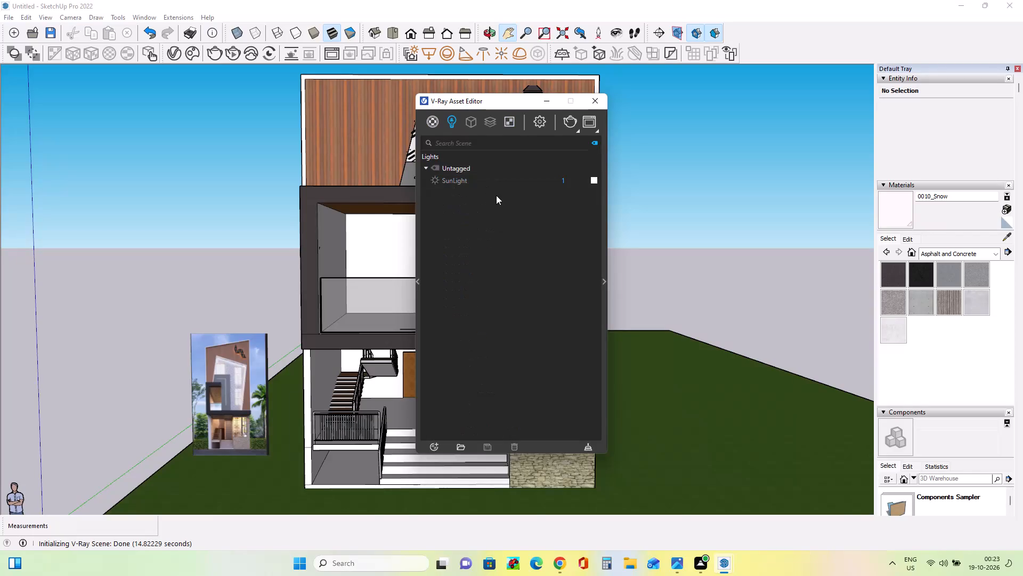
Enable custom orientation for the SunLight and set its vertical angle to about 36.1.
{"action": "left_click", "coordinate": [502, 183]}
{"action": "left_click", "coordinate": [604, 288]}
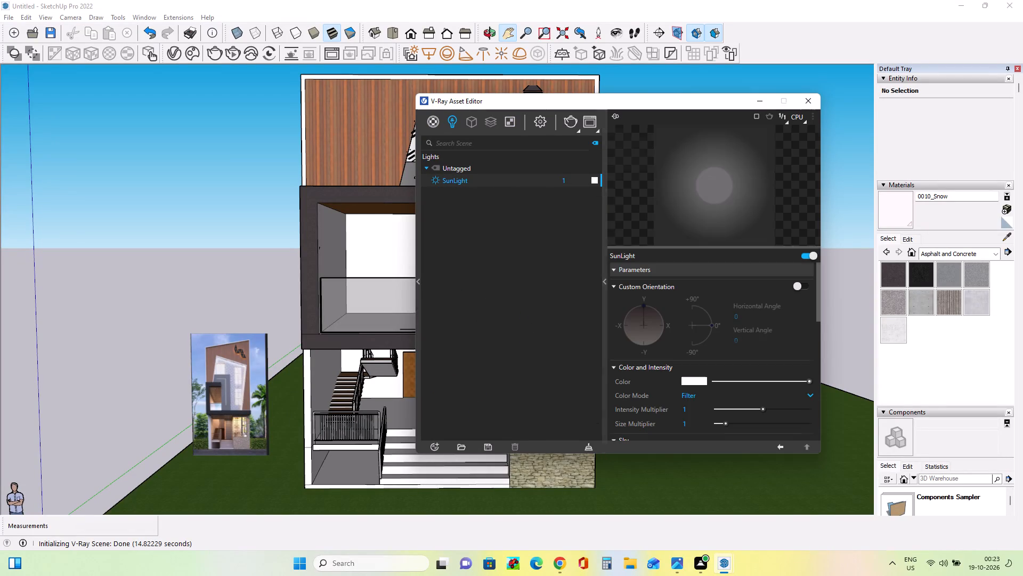
{"action": "left_click", "coordinate": [804, 283]}
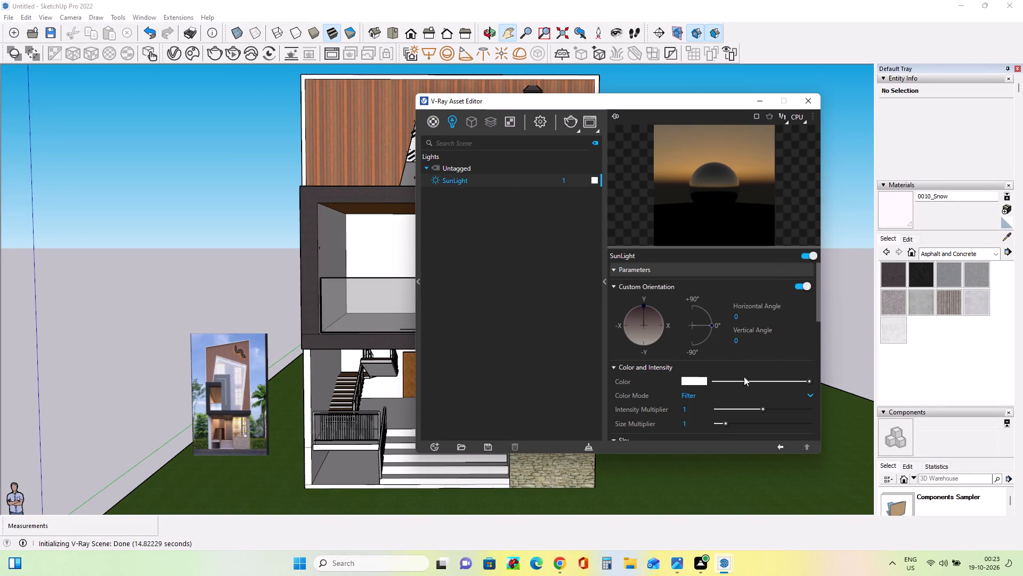
{"action": "left_click_drag", "start_coordinate": [711, 325], "coordinate": [709, 307]}
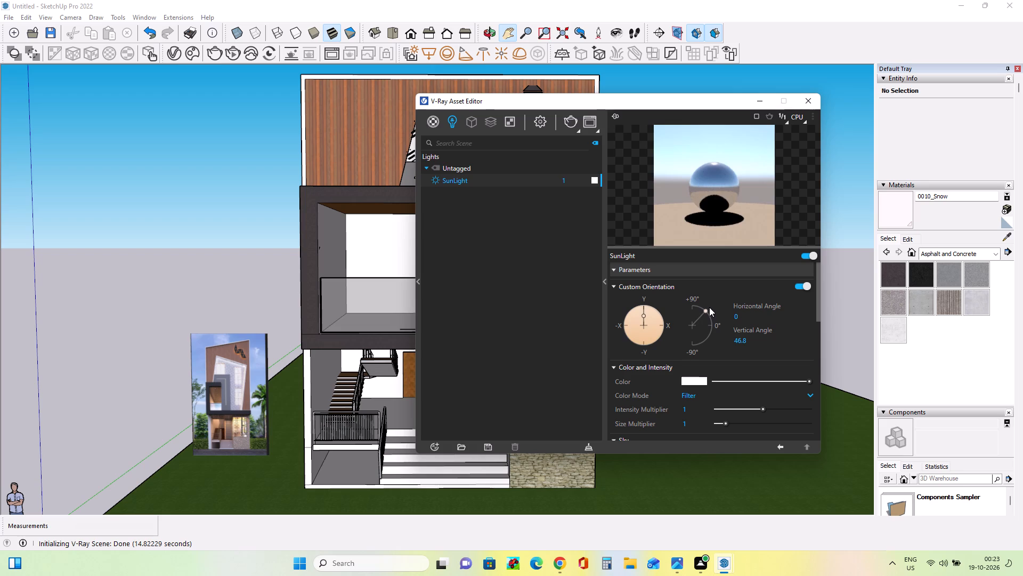
{"action": "left_click_drag", "start_coordinate": [709, 307], "coordinate": [706, 303]}
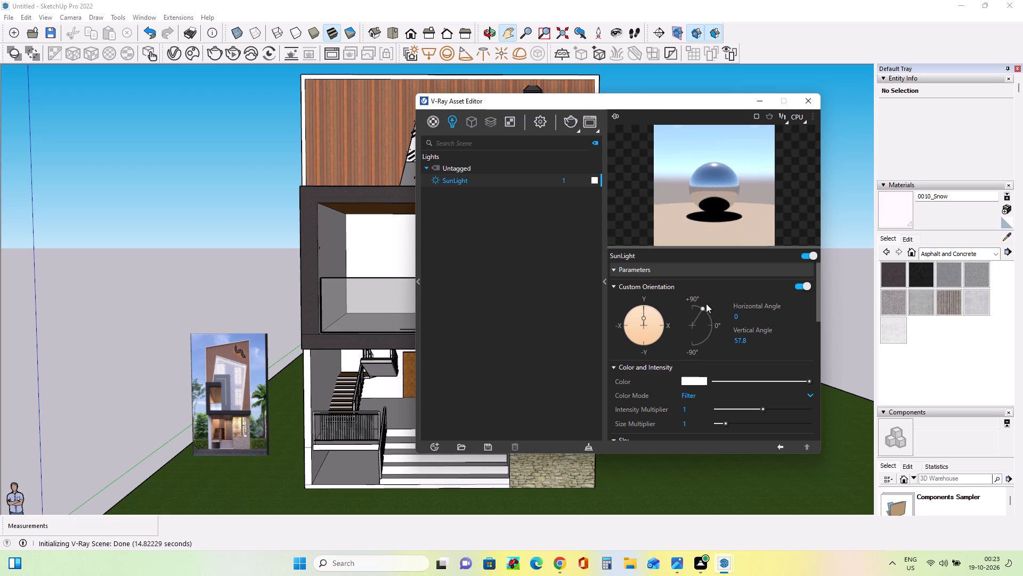
{"action": "left_click_drag", "start_coordinate": [706, 303], "coordinate": [711, 311]}
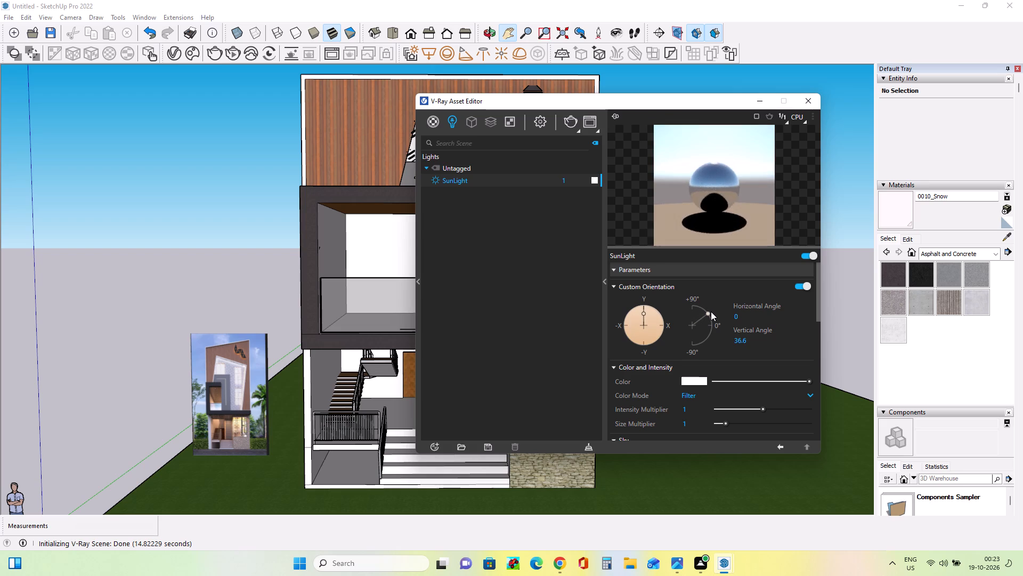
{"action": "left_click_drag", "start_coordinate": [711, 311], "coordinate": [713, 313]}
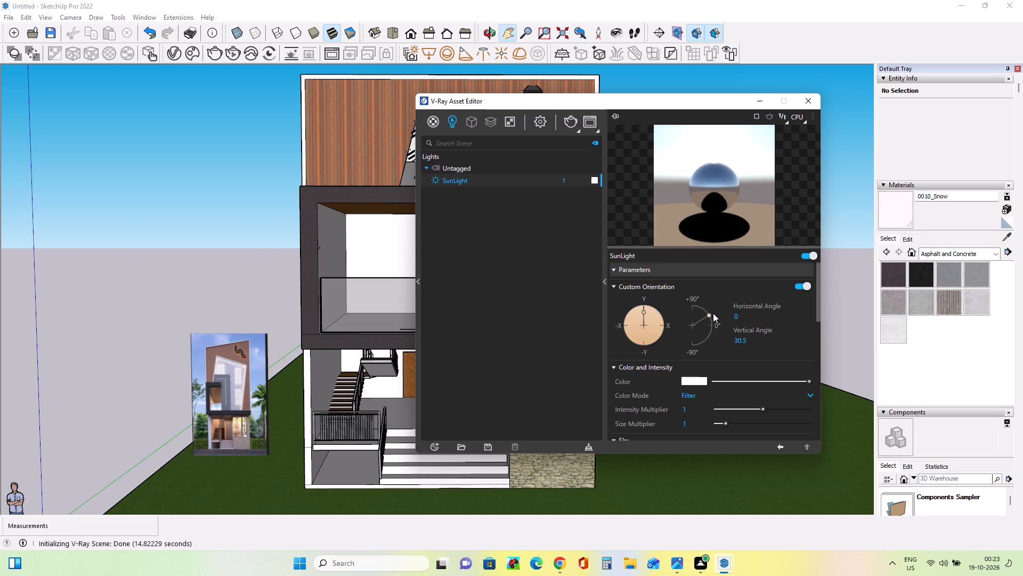
{"action": "left_click_drag", "start_coordinate": [713, 313], "coordinate": [711, 310]}
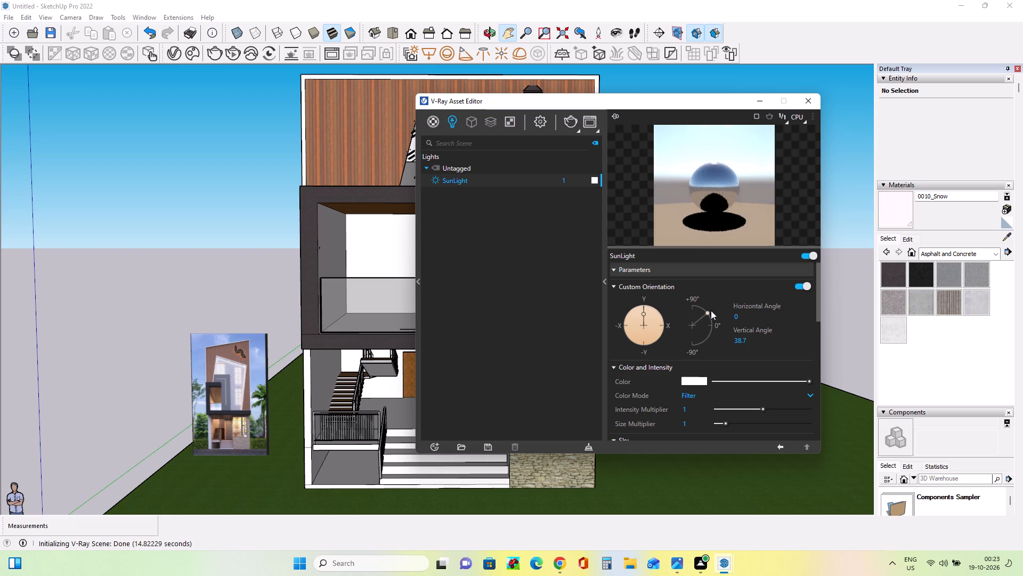
{"action": "left_click_drag", "start_coordinate": [711, 310], "coordinate": [712, 311]}
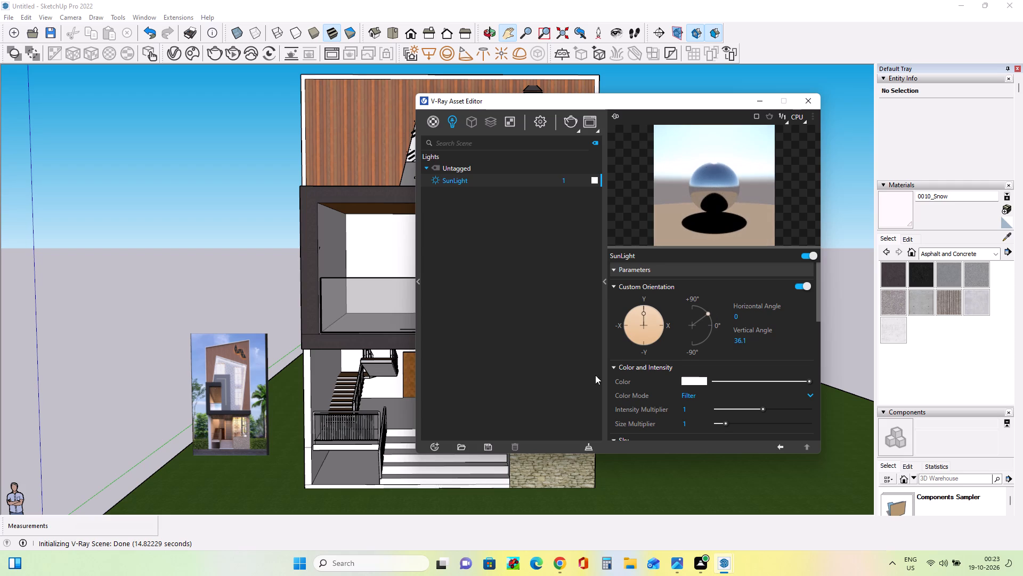
Set the SunLight's horizontal angle to about 235.7.
{"action": "left_click_drag", "start_coordinate": [644, 310], "coordinate": [635, 338]}
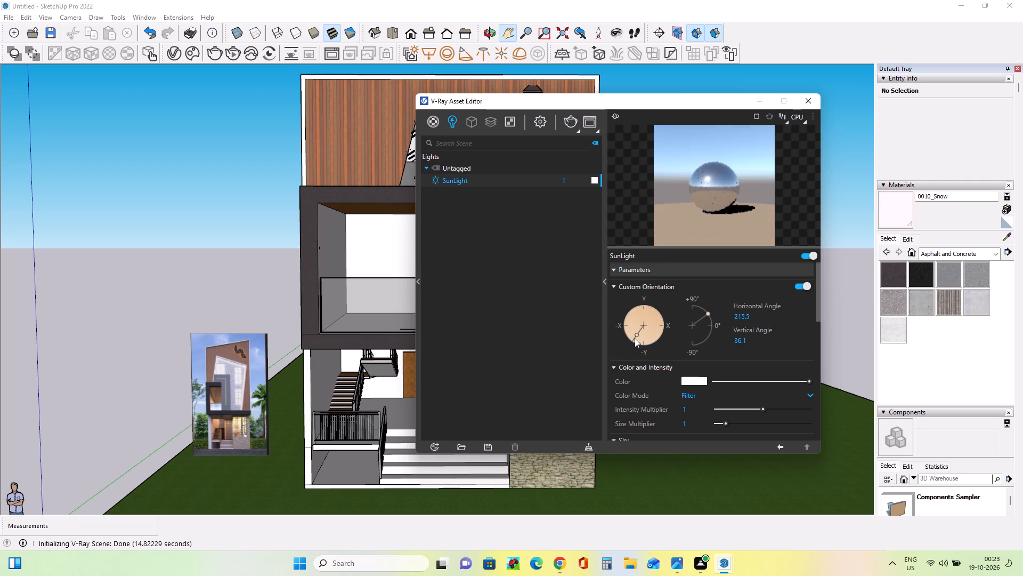
{"action": "left_click_drag", "start_coordinate": [635, 338], "coordinate": [630, 337]}
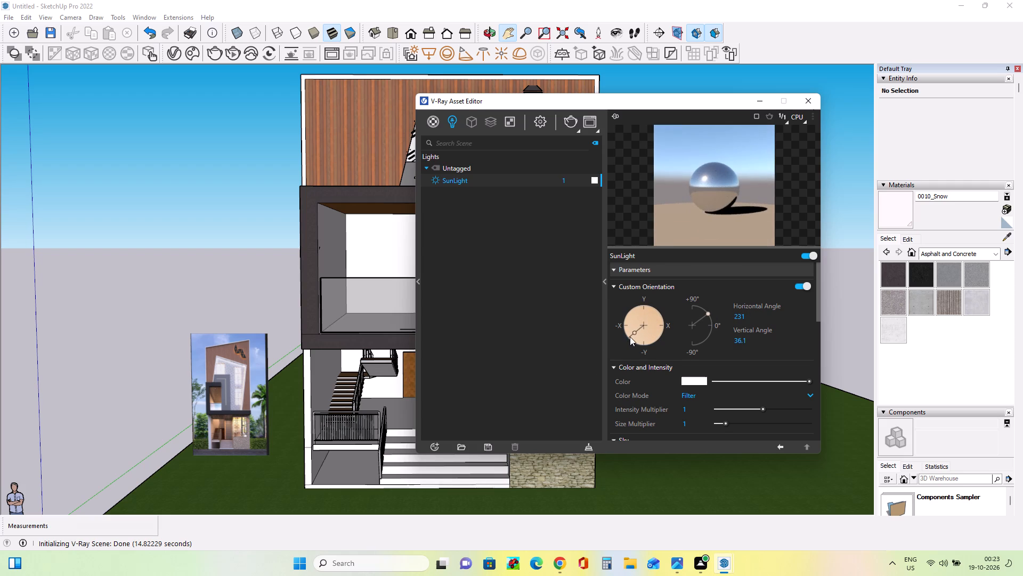
{"action": "left_click_drag", "start_coordinate": [630, 337], "coordinate": [629, 334]}
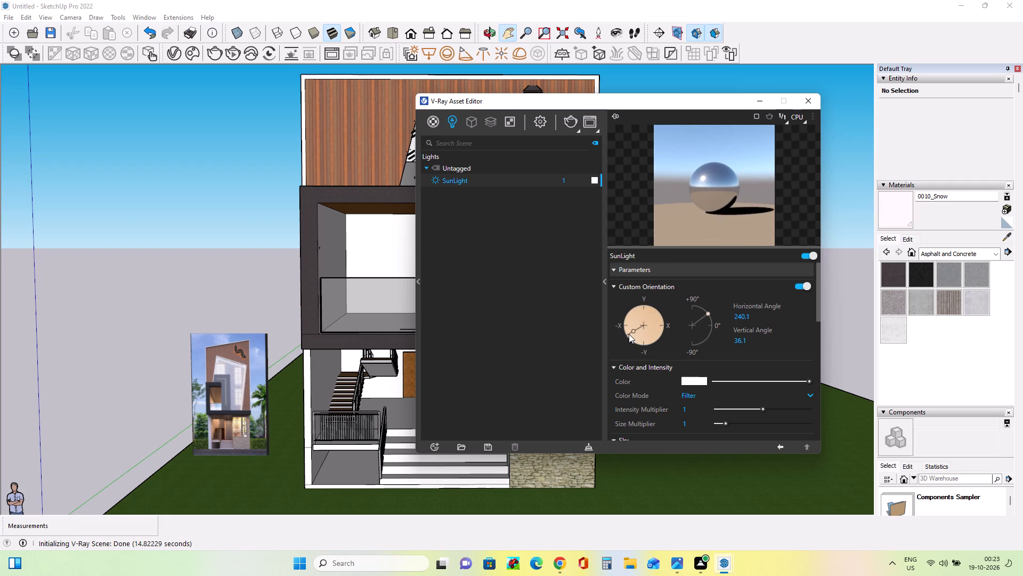
{"action": "left_click_drag", "start_coordinate": [629, 334], "coordinate": [629, 335]}
{"action": "left_click_drag", "start_coordinate": [629, 335], "coordinate": [630, 336]}
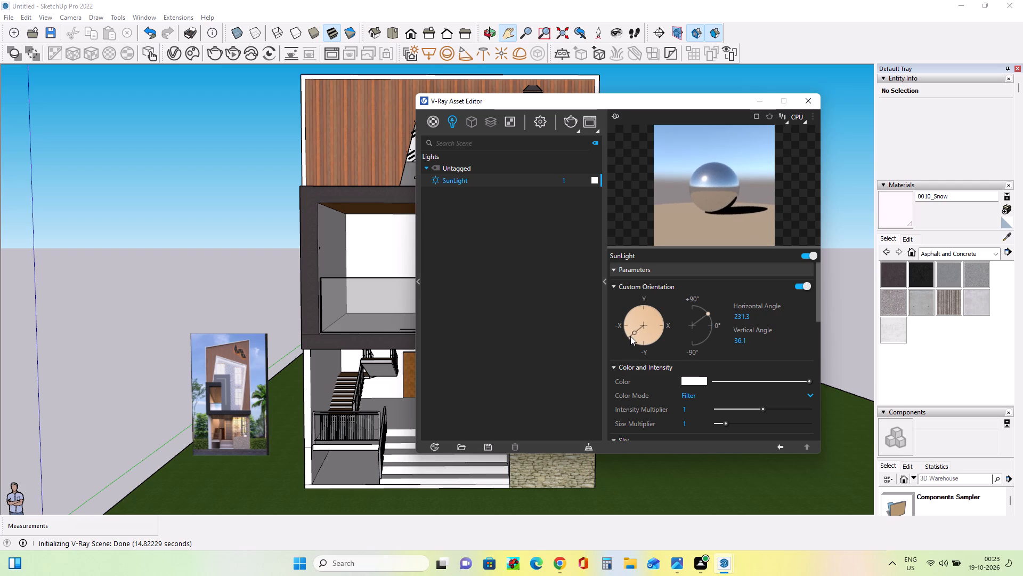
{"action": "left_click_drag", "start_coordinate": [630, 336], "coordinate": [630, 334]}
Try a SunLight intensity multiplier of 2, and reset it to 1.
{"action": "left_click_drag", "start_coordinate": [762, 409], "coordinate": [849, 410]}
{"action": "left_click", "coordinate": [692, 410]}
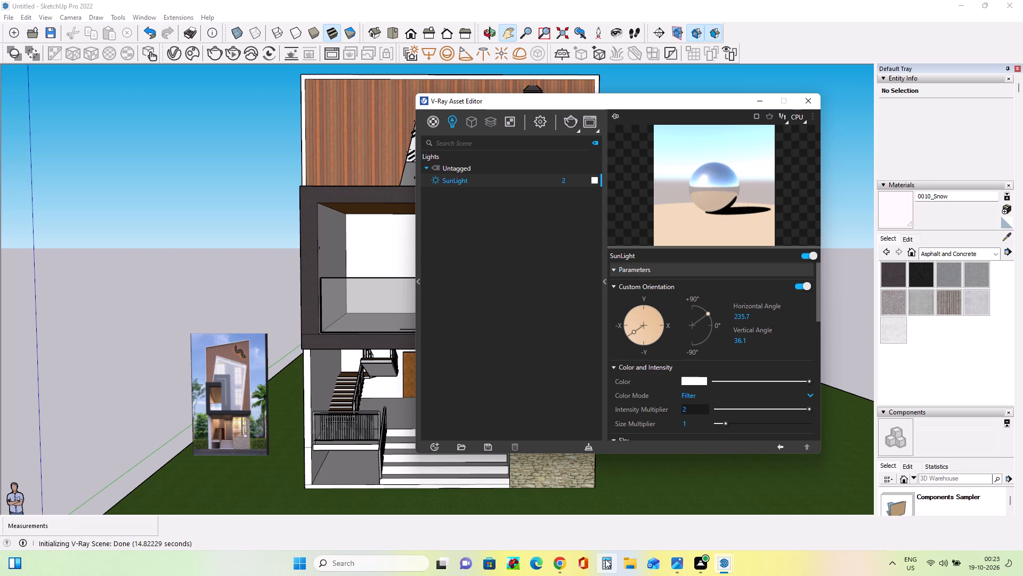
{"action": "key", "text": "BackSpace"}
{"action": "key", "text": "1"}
Set the SunLight's size multiplier to 5.
{"action": "left_click", "coordinate": [697, 425]}
{"action": "key", "text": "BackSpace"}
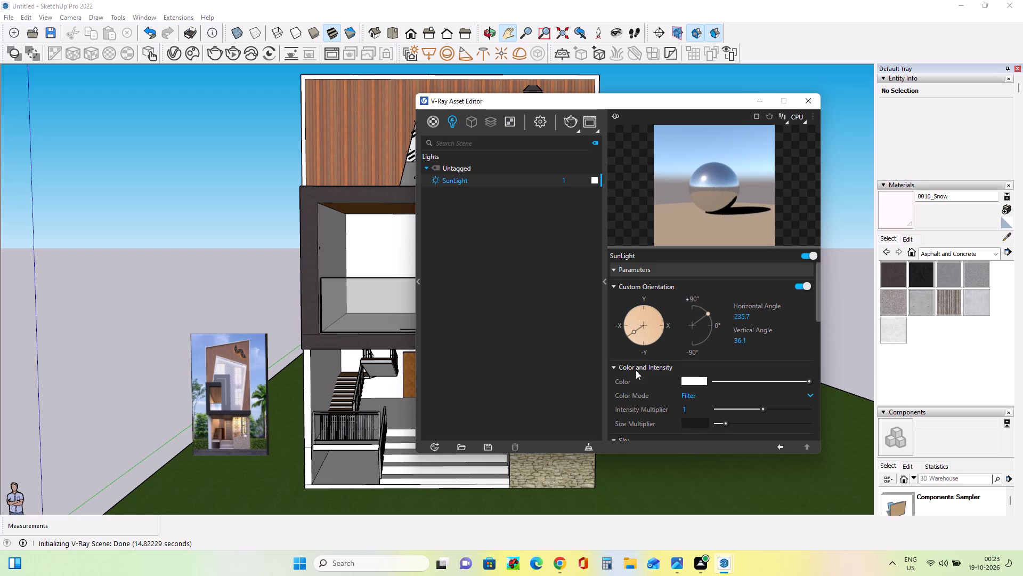
{"action": "key", "text": "5"}
{"action": "left_click", "coordinate": [539, 396]}
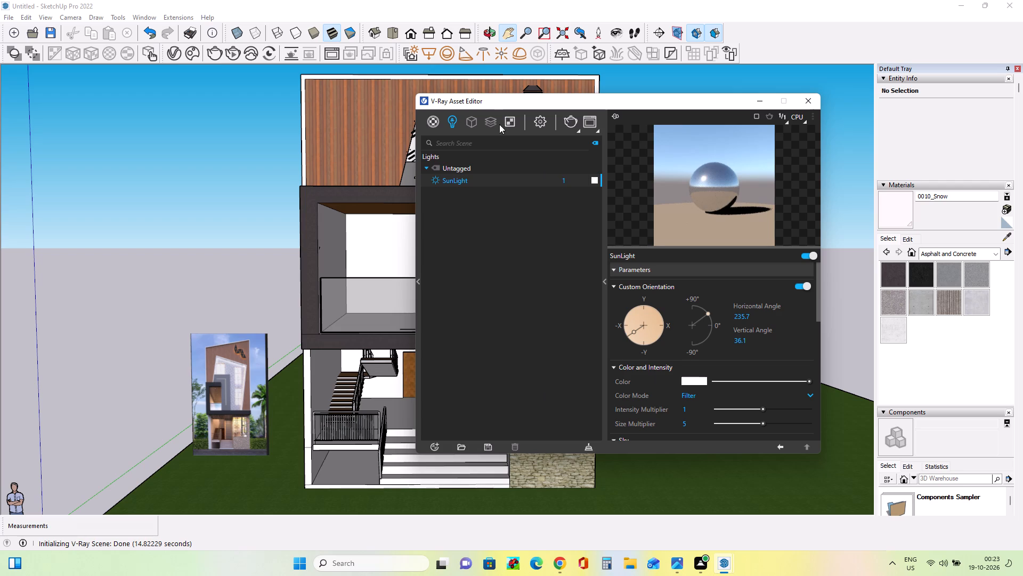
Add a Light Mix render element grouped by Group Instances.
{"action": "left_click", "coordinate": [489, 121]}
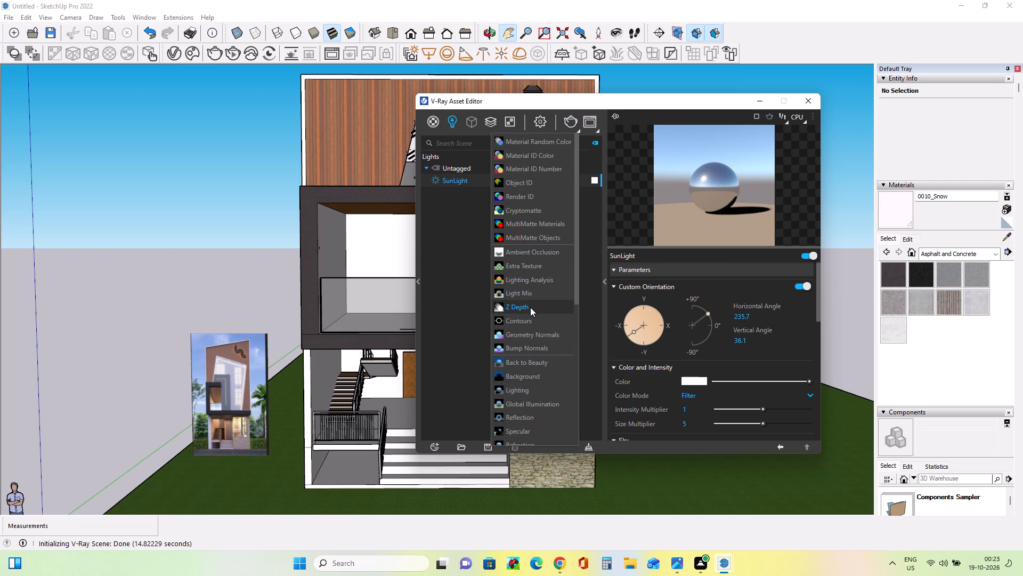
{"action": "left_click", "coordinate": [534, 292]}
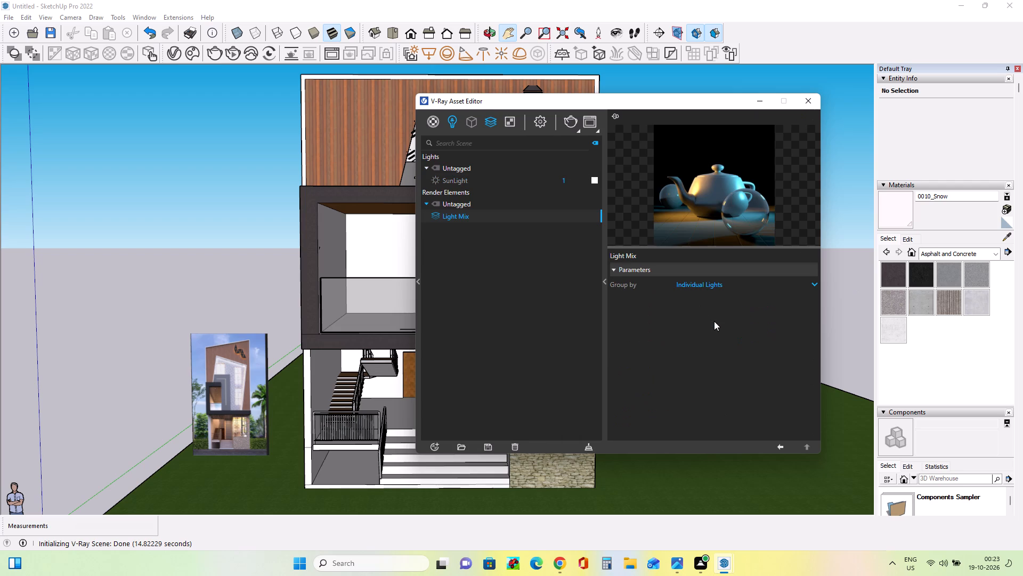
{"action": "left_click", "coordinate": [718, 283]}
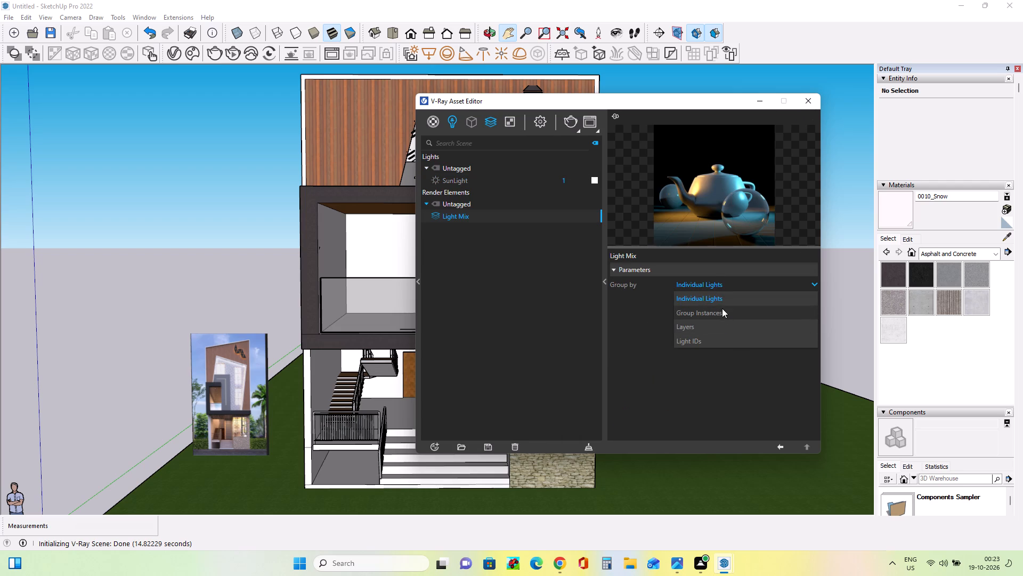
{"action": "left_click", "coordinate": [722, 308]}
Render the front facade view and enlarge the result in a maximized frame buffer.
{"action": "left_click", "coordinate": [574, 124]}
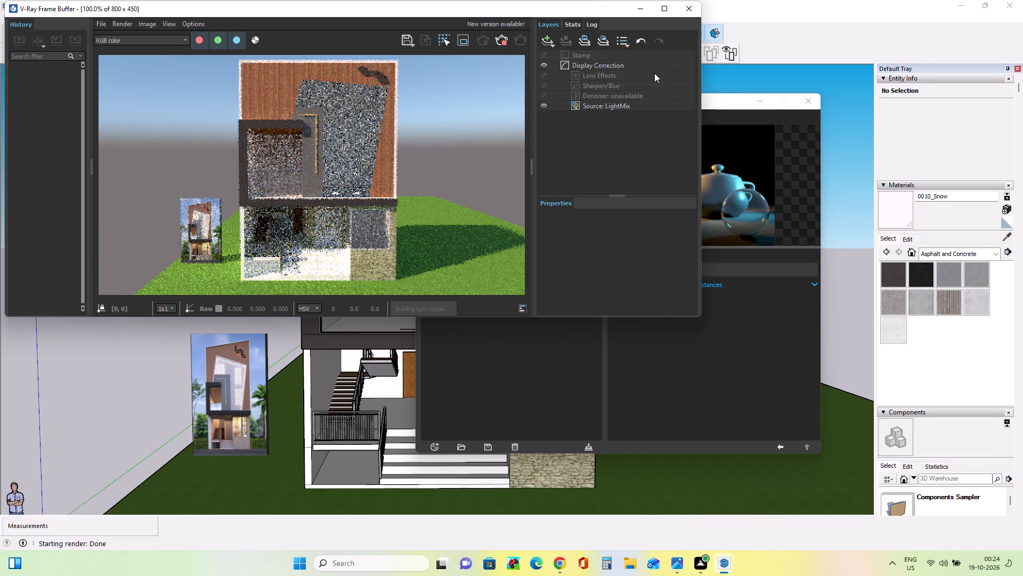
{"action": "left_click", "coordinate": [662, 8]}
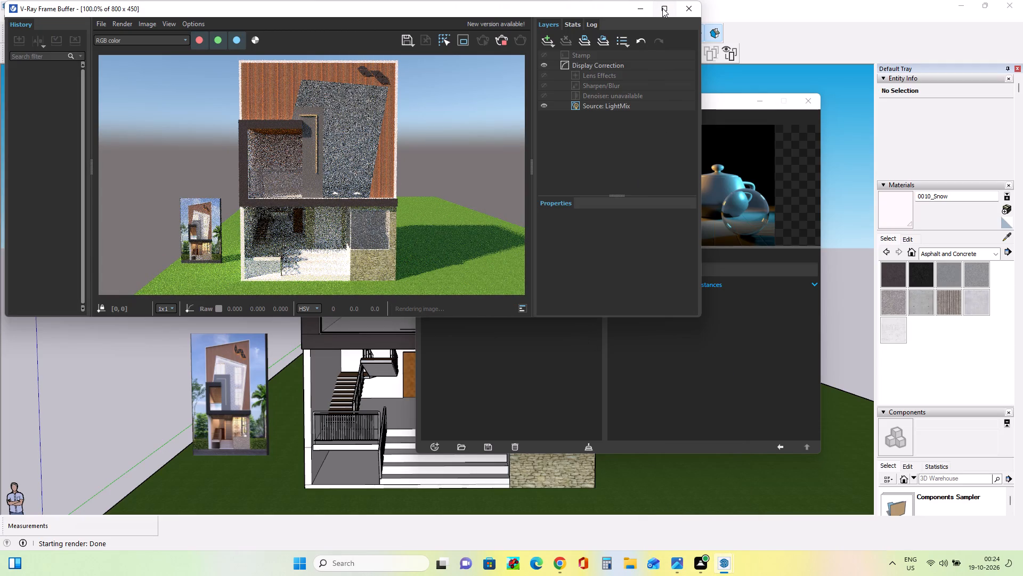
{"action": "left_click", "coordinate": [663, 11]}
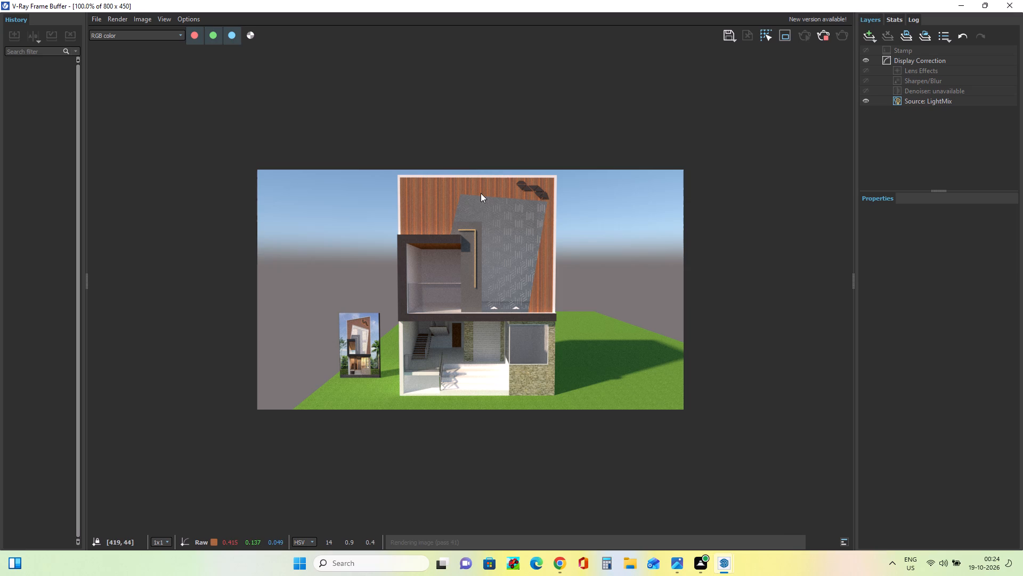
{"action": "scroll", "coordinate": [481, 193], "scroll_direction": "up", "scroll_amount": 1}
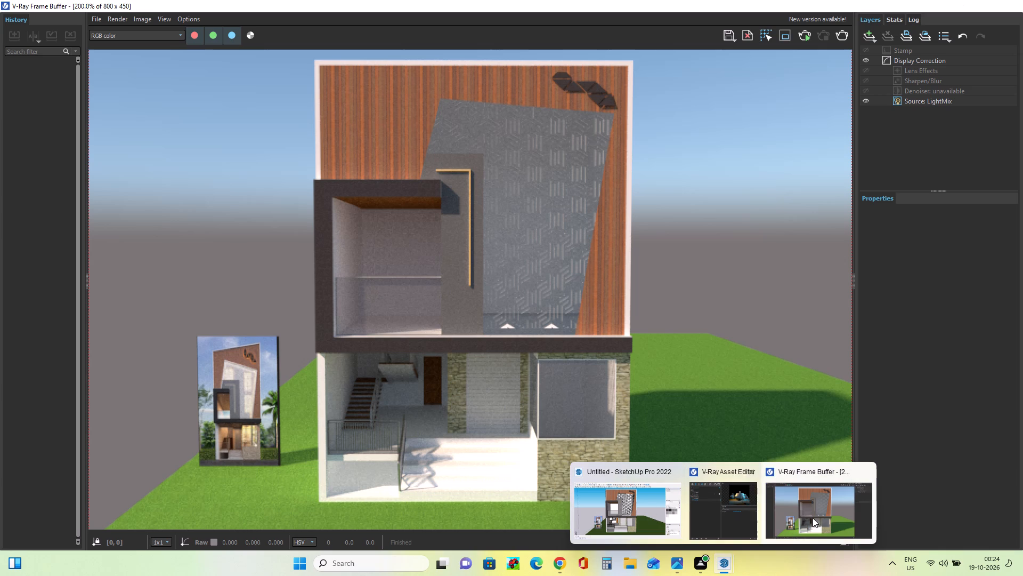
Switch to Photos, view the Urban Facade with Wooden Louvers image, and close it.
{"action": "left_click", "coordinate": [689, 502]}
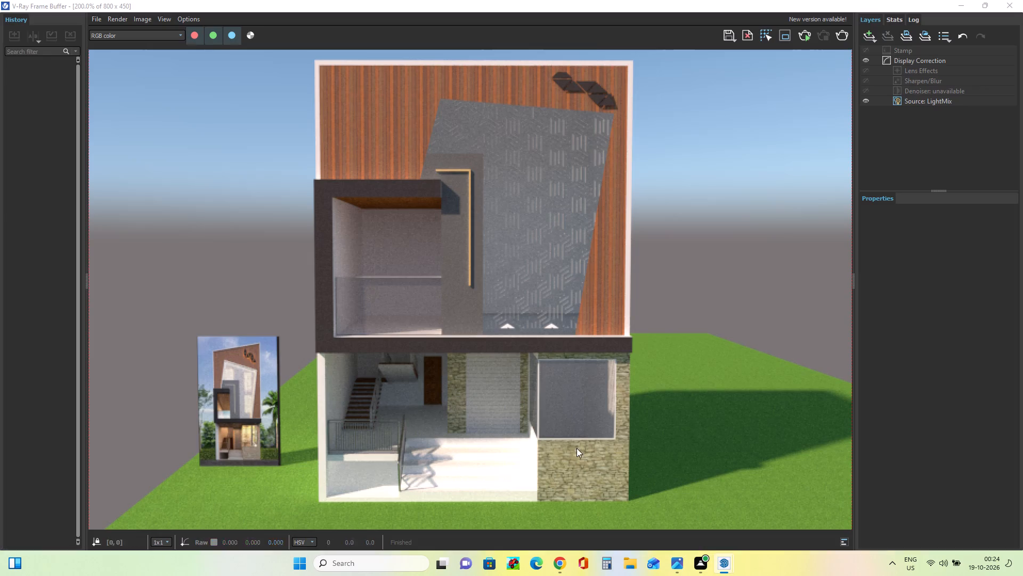
{"action": "left_click", "coordinate": [674, 557]}
{"action": "left_click", "coordinate": [670, 497]}
{"action": "left_click", "coordinate": [675, 516]}
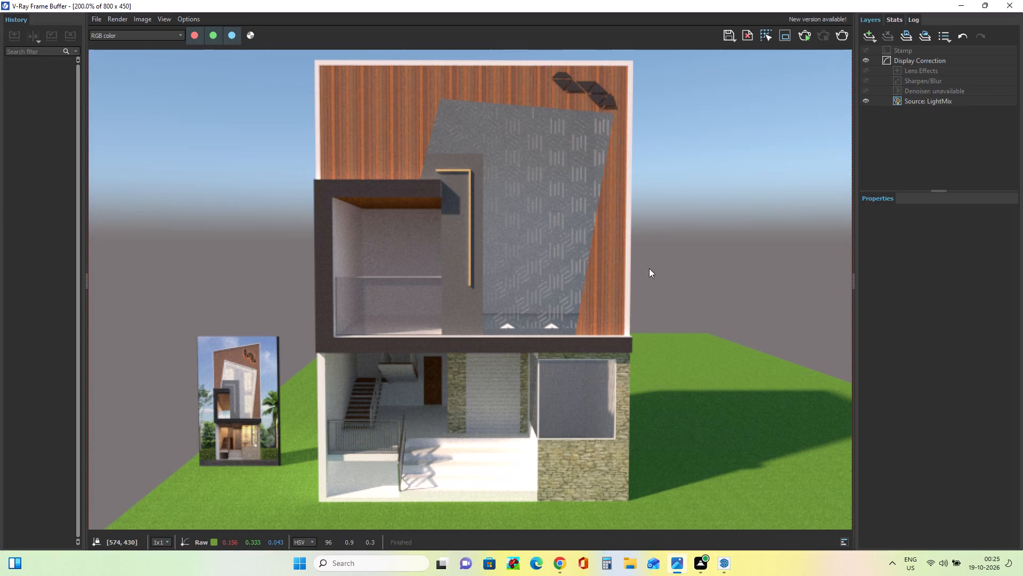
{"action": "left_click", "coordinate": [675, 564]}
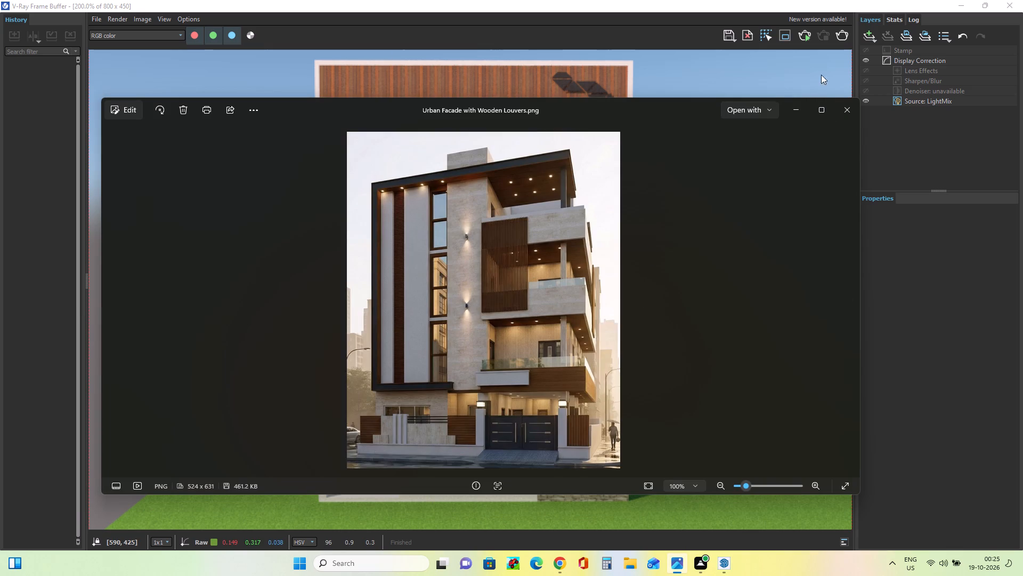
{"action": "left_click", "coordinate": [841, 108]}
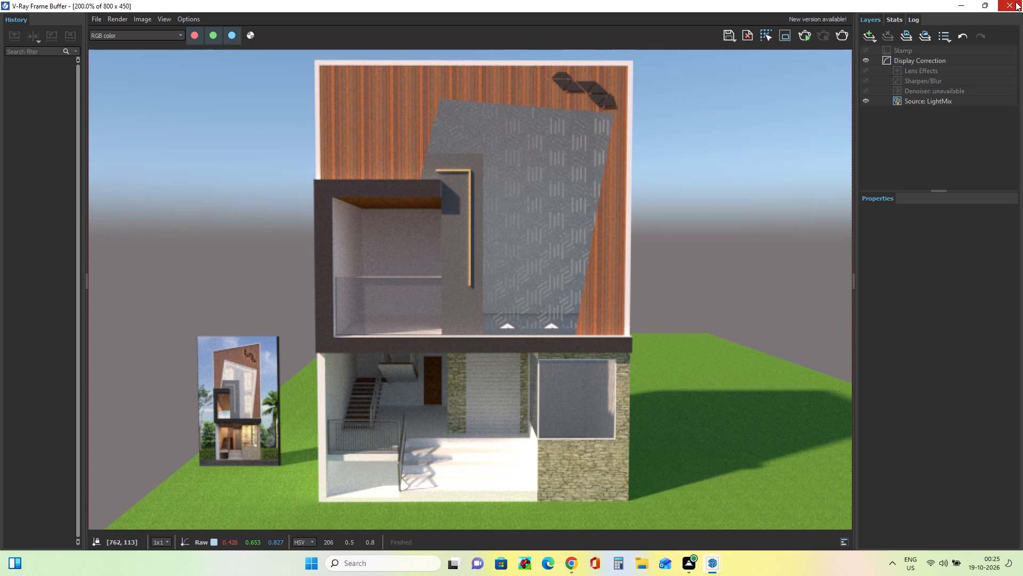
Add an Exposure correction layer to the render with exposure about -0.34 and contrast about 0.146.
{"action": "left_click", "coordinate": [870, 36]}
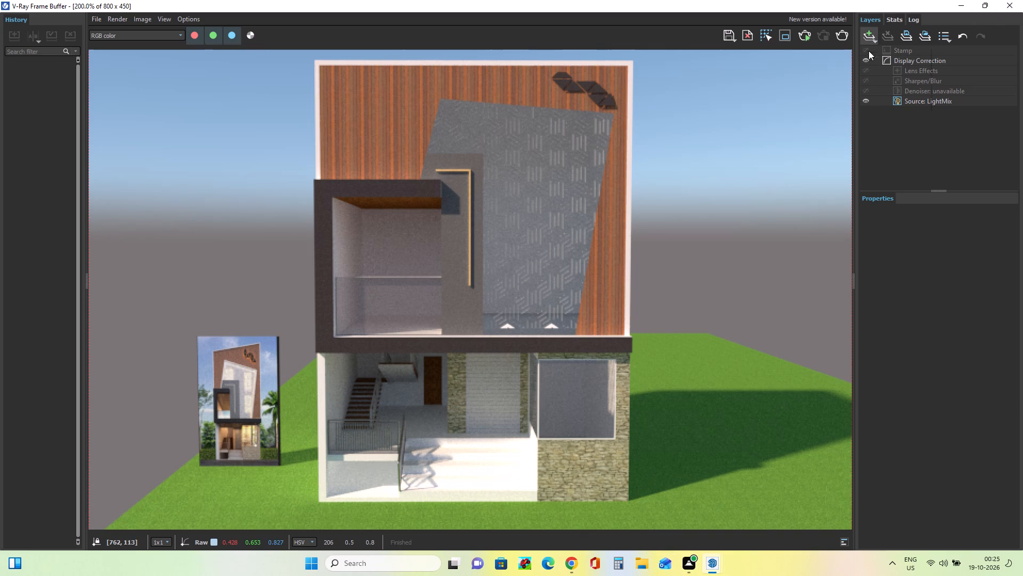
{"action": "left_click", "coordinate": [896, 137]}
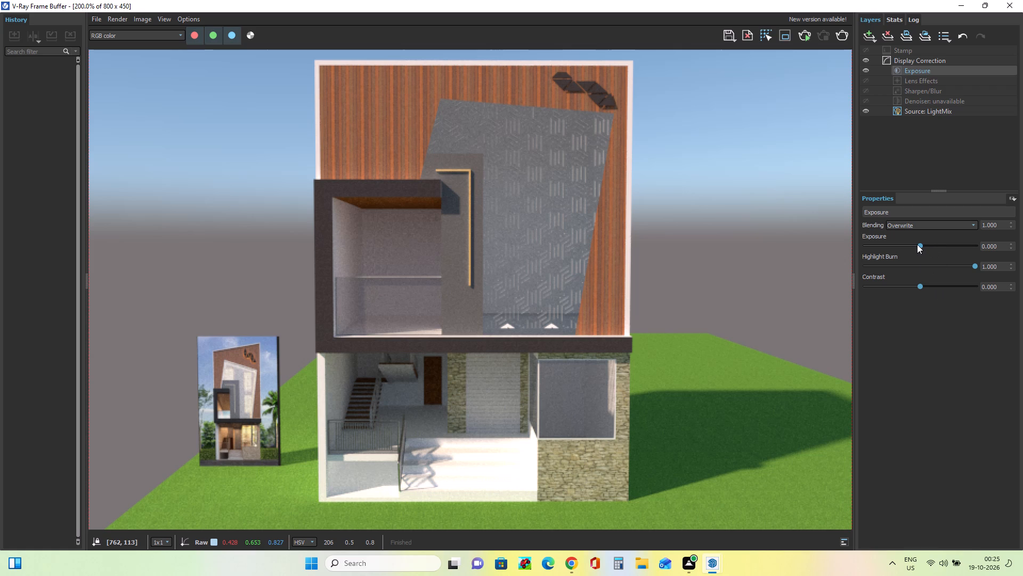
{"action": "left_click", "coordinate": [917, 244]}
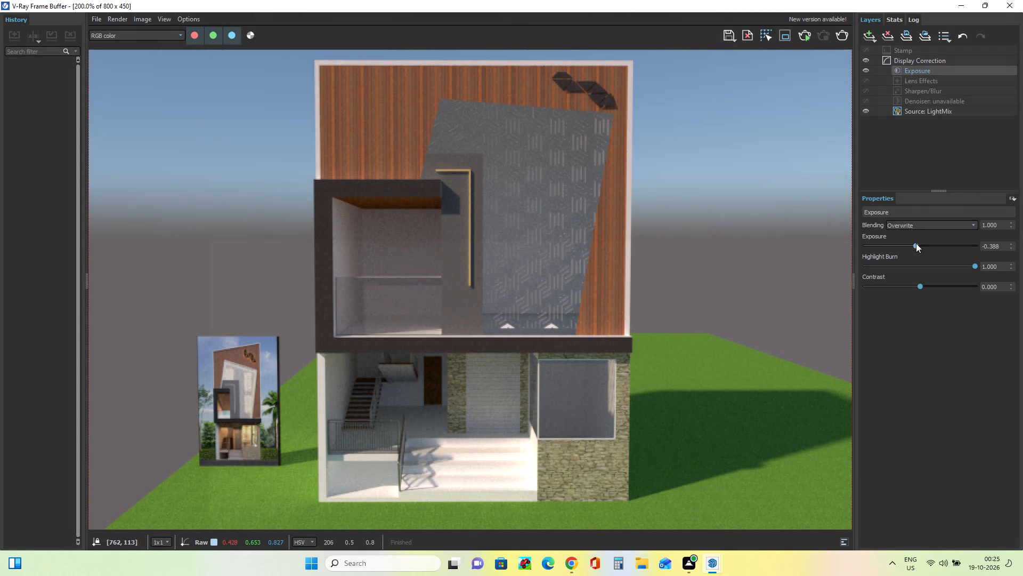
{"action": "left_click", "coordinate": [972, 265]}
{"action": "left_click_drag", "start_coordinate": [918, 285], "coordinate": [928, 286]}
Adjust the Exposure layer's contrast and settle it at 0.000.
{"action": "left_click_drag", "start_coordinate": [928, 286], "coordinate": [965, 286]}
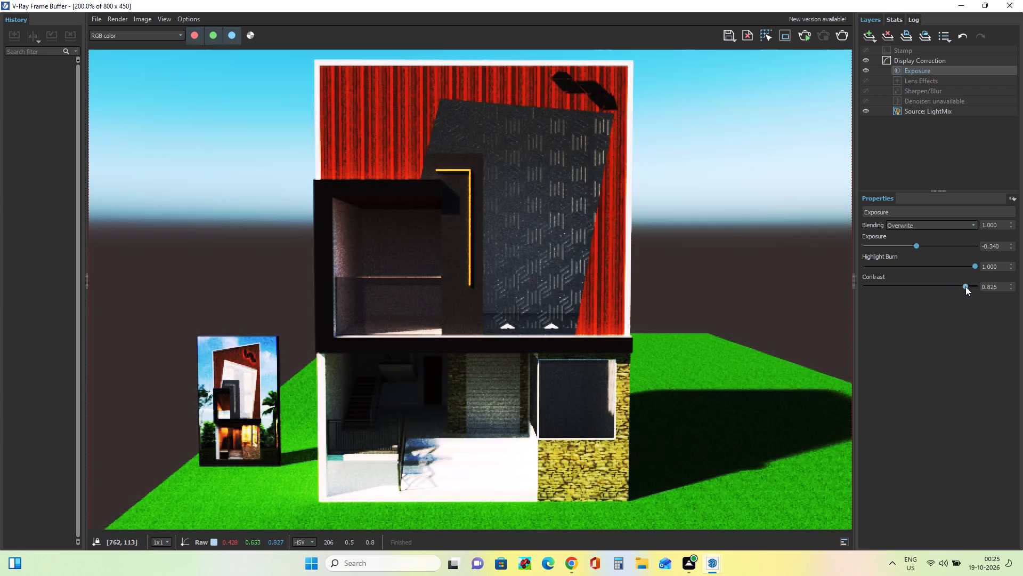
{"action": "left_click_drag", "start_coordinate": [965, 286], "coordinate": [912, 289]}
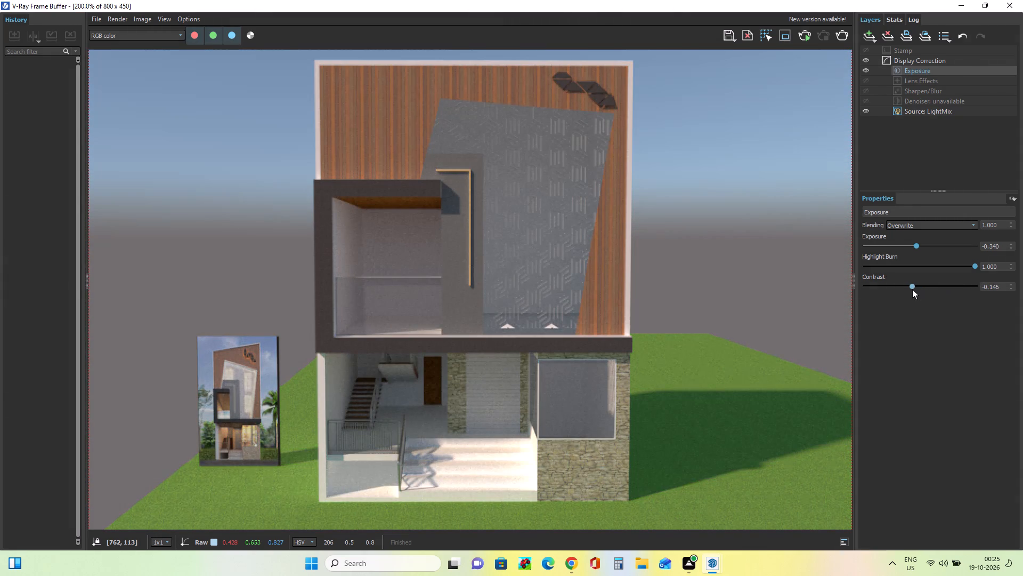
{"action": "left_click_drag", "start_coordinate": [912, 289], "coordinate": [908, 291]}
{"action": "left_click_drag", "start_coordinate": [908, 291], "coordinate": [919, 292]}
{"action": "left_click_drag", "start_coordinate": [919, 292], "coordinate": [920, 293]}
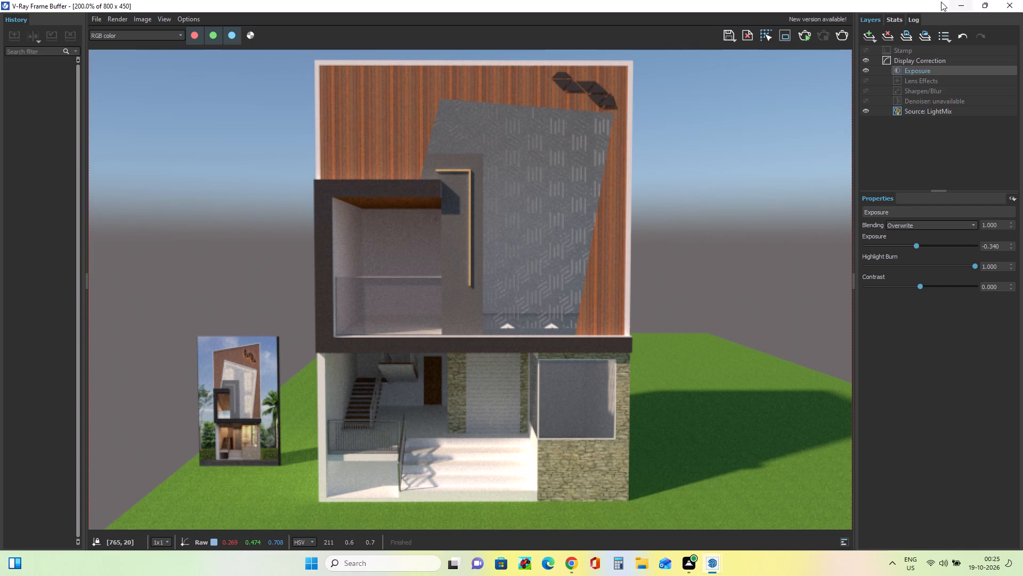
Return to the model and examine the CNC pattern component on the tilted facade panel up close.
{"action": "left_click", "coordinate": [963, 2]}
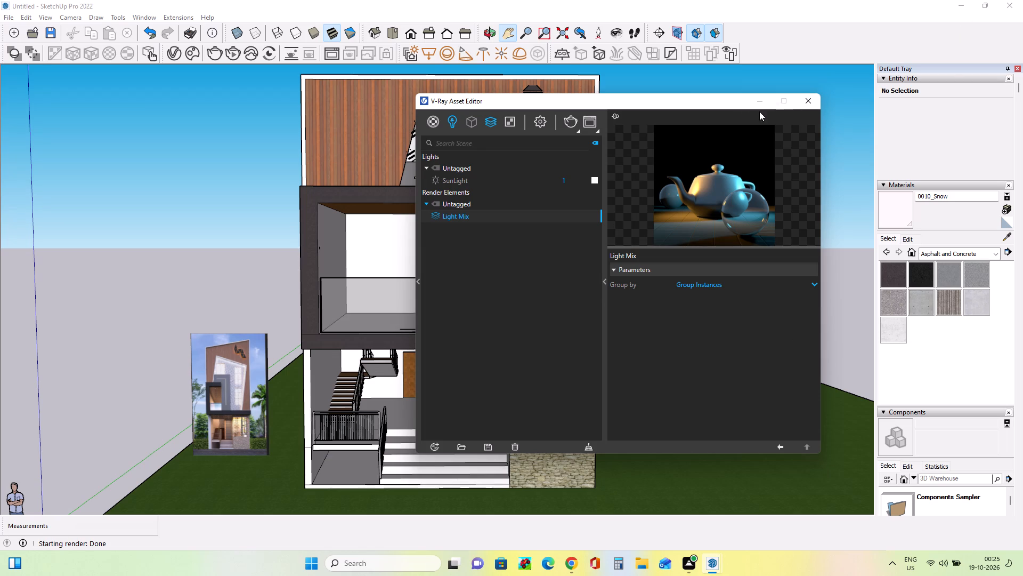
{"action": "left_click", "coordinate": [759, 99]}
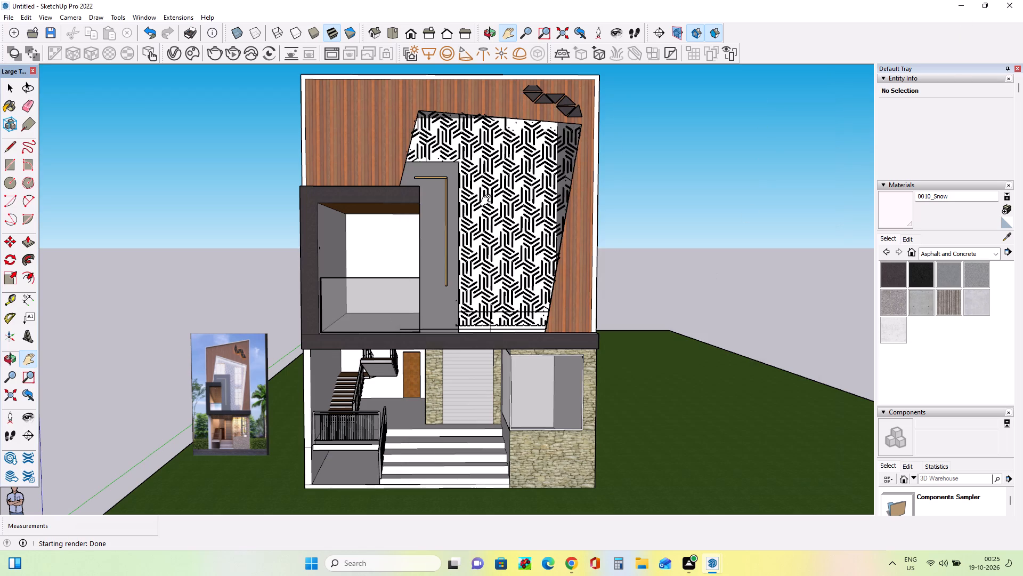
{"action": "left_click", "coordinate": [509, 187]}
{"action": "right_click", "coordinate": [510, 190]}
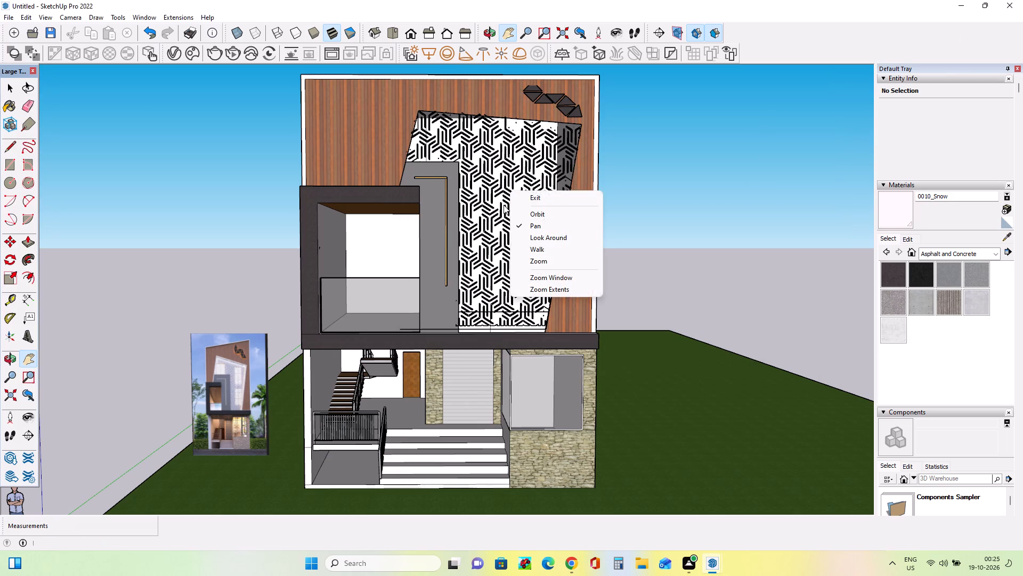
{"action": "left_click", "coordinate": [504, 205]}
{"action": "left_click", "coordinate": [13, 93]}
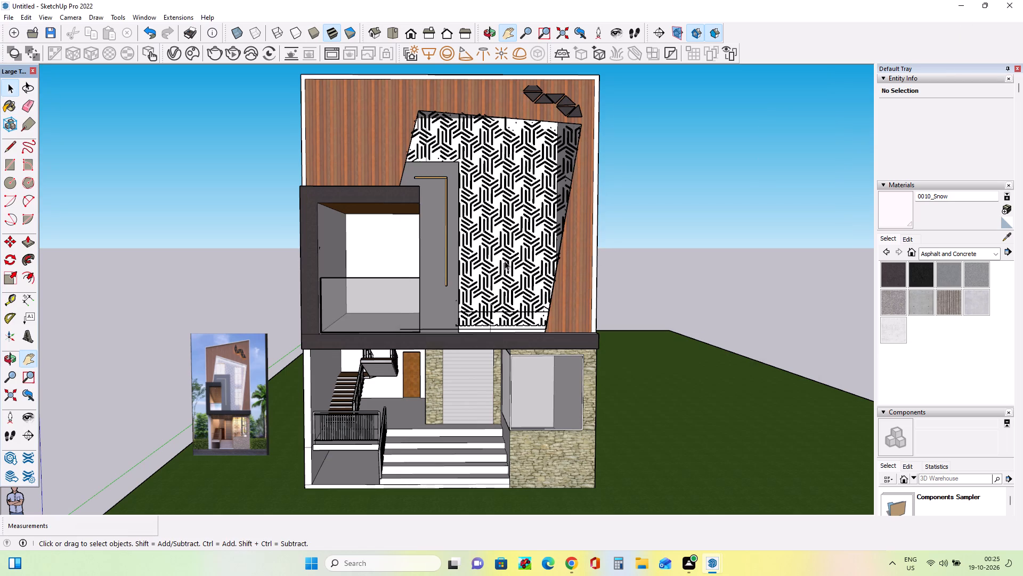
{"action": "left_click", "coordinate": [505, 262]}
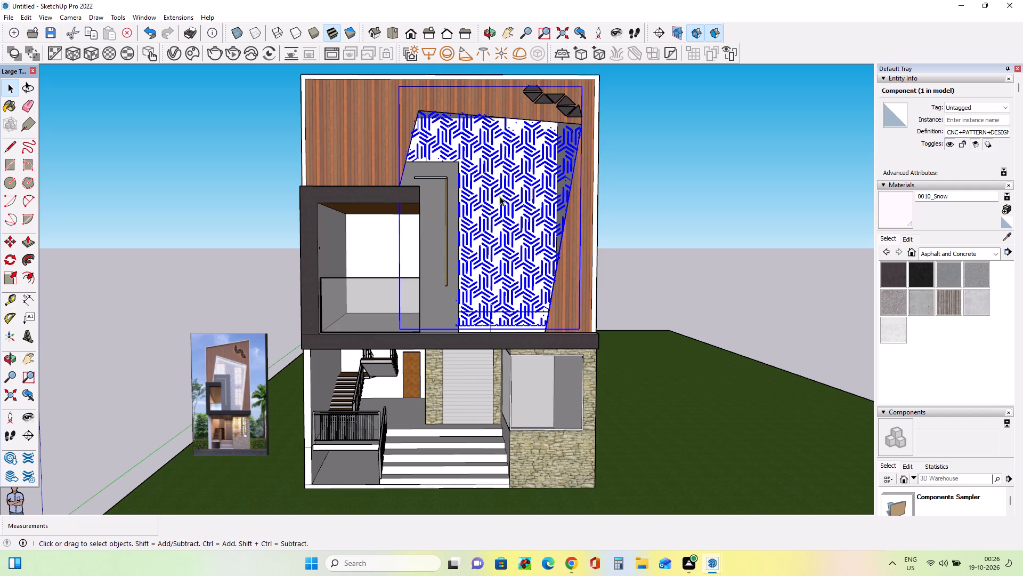
{"action": "scroll", "coordinate": [560, 127], "scroll_direction": "up", "scroll_amount": 2}
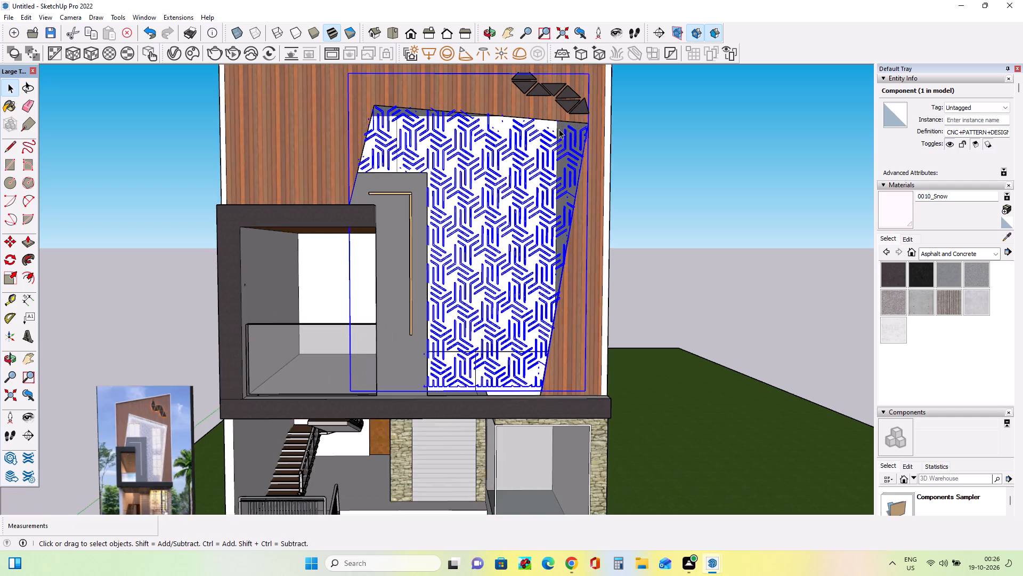
{"action": "scroll", "coordinate": [559, 129], "scroll_direction": "up", "scroll_amount": 3}
{"action": "scroll", "coordinate": [559, 129], "scroll_direction": "down", "scroll_amount": 1}
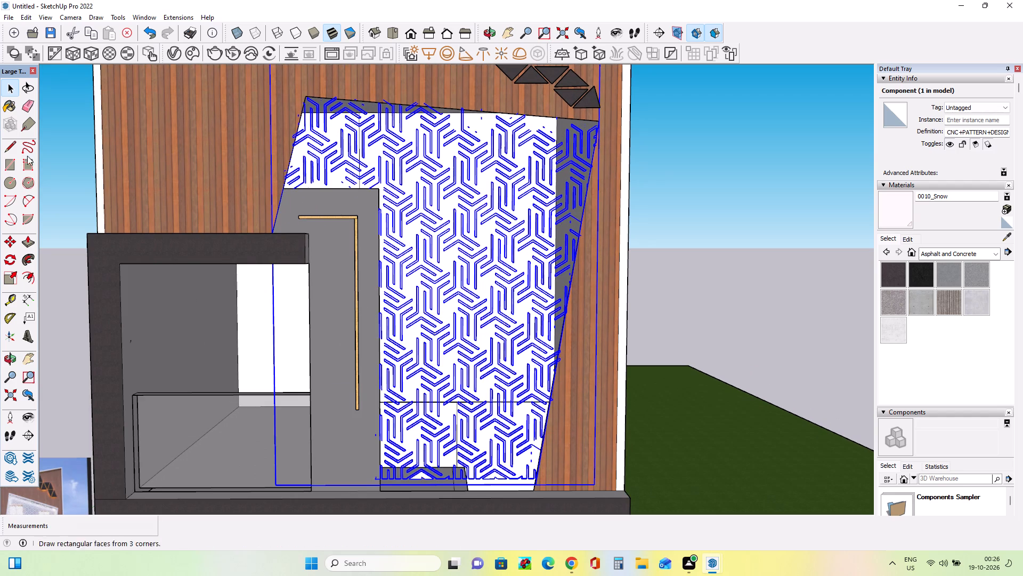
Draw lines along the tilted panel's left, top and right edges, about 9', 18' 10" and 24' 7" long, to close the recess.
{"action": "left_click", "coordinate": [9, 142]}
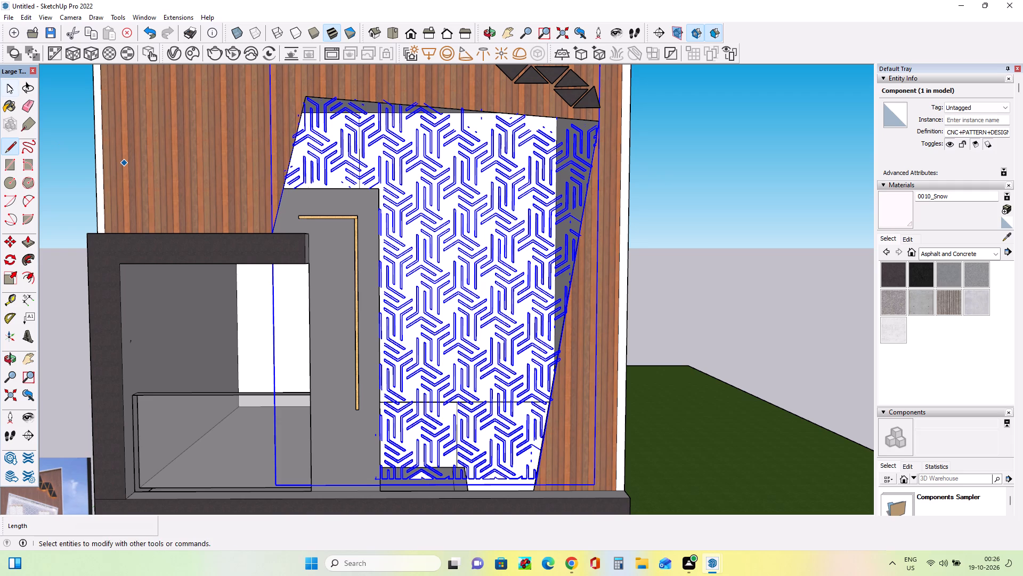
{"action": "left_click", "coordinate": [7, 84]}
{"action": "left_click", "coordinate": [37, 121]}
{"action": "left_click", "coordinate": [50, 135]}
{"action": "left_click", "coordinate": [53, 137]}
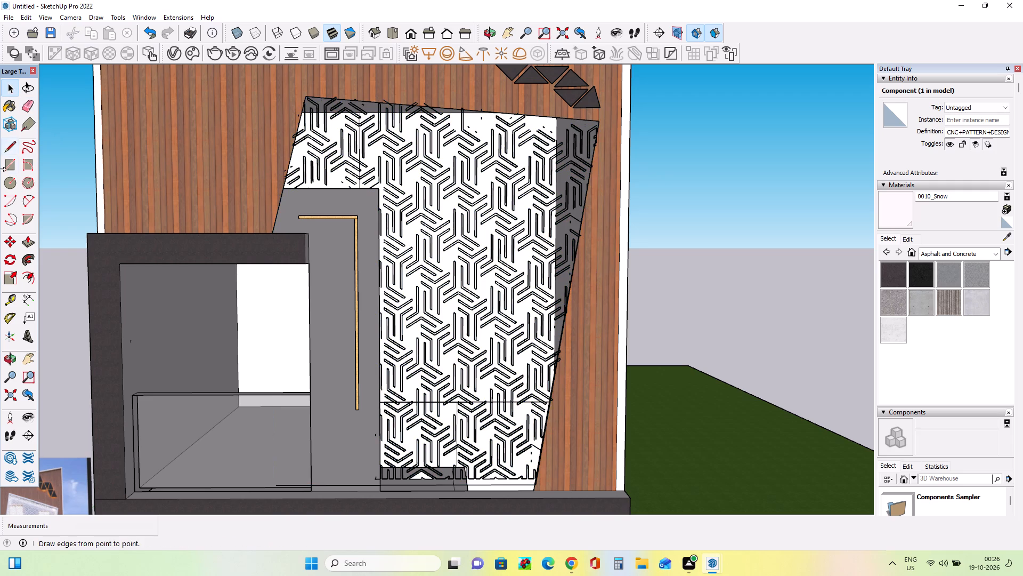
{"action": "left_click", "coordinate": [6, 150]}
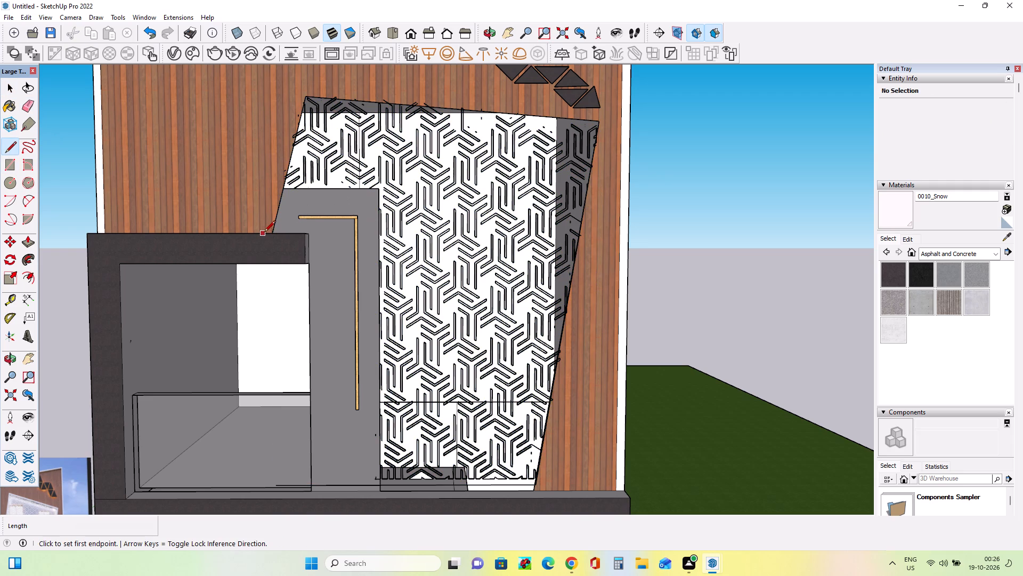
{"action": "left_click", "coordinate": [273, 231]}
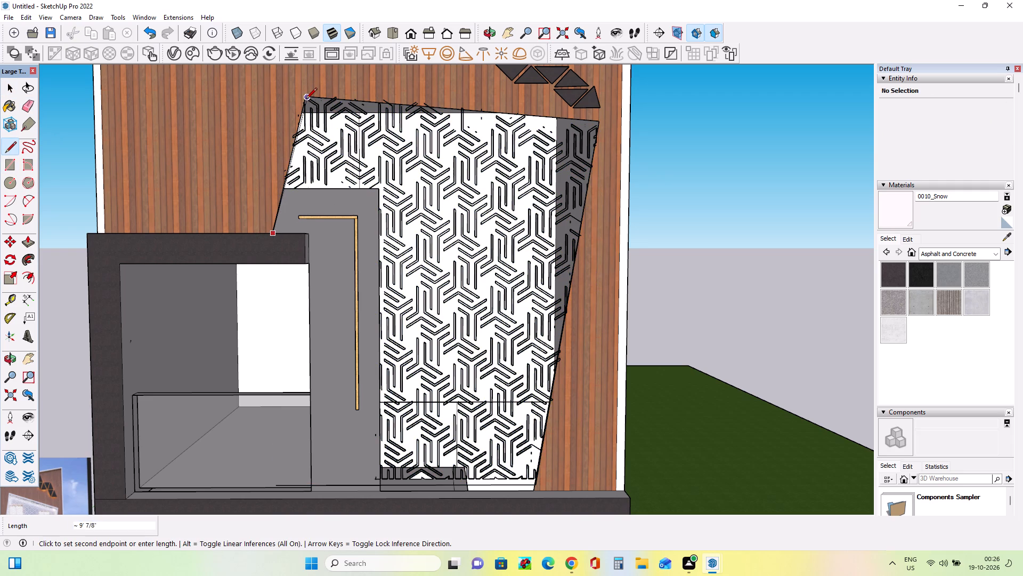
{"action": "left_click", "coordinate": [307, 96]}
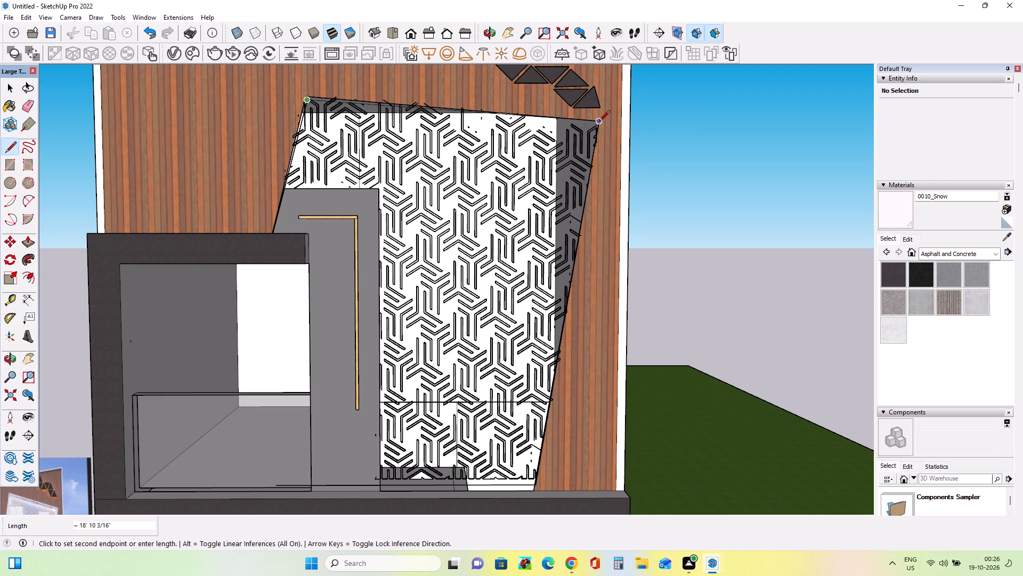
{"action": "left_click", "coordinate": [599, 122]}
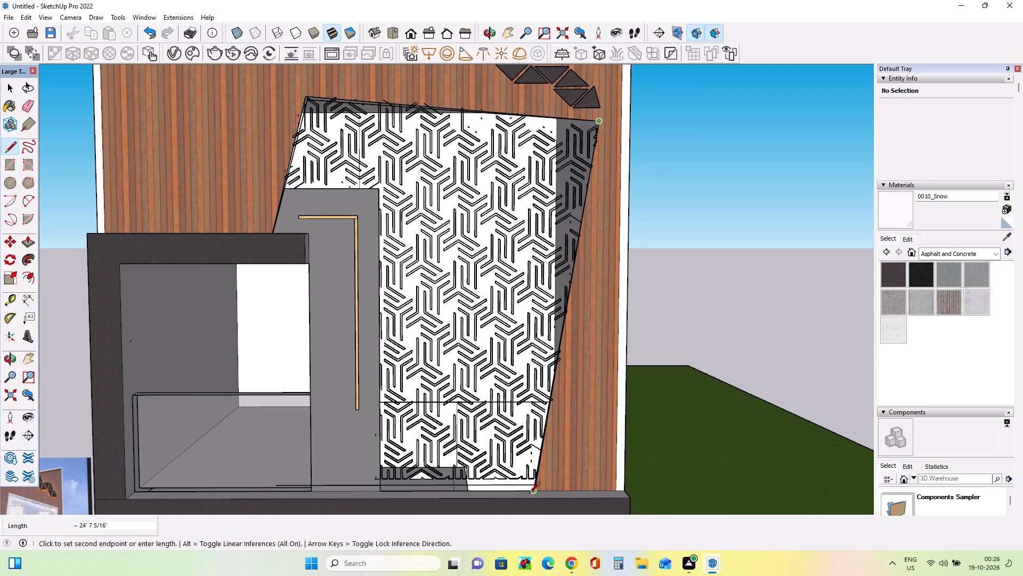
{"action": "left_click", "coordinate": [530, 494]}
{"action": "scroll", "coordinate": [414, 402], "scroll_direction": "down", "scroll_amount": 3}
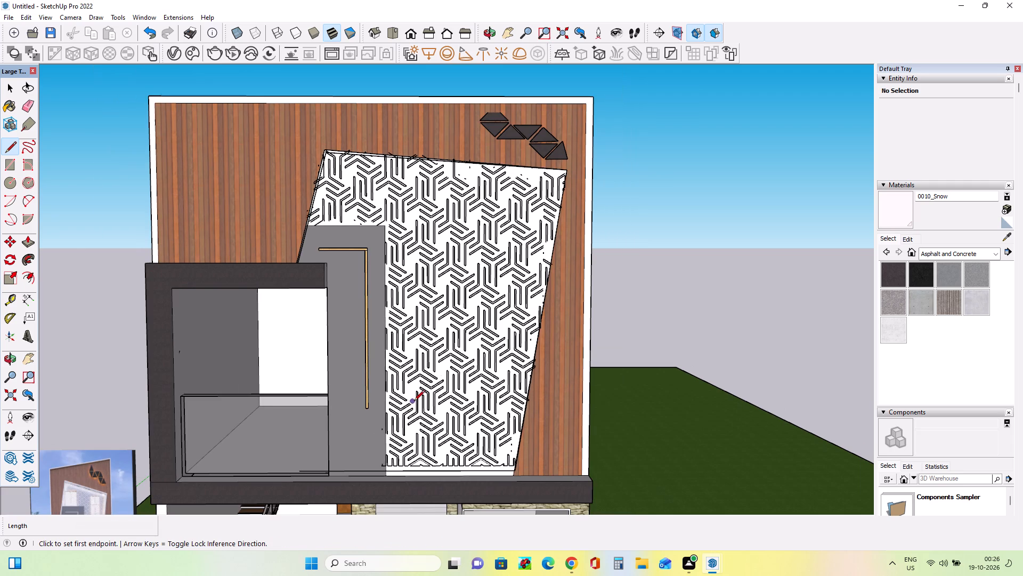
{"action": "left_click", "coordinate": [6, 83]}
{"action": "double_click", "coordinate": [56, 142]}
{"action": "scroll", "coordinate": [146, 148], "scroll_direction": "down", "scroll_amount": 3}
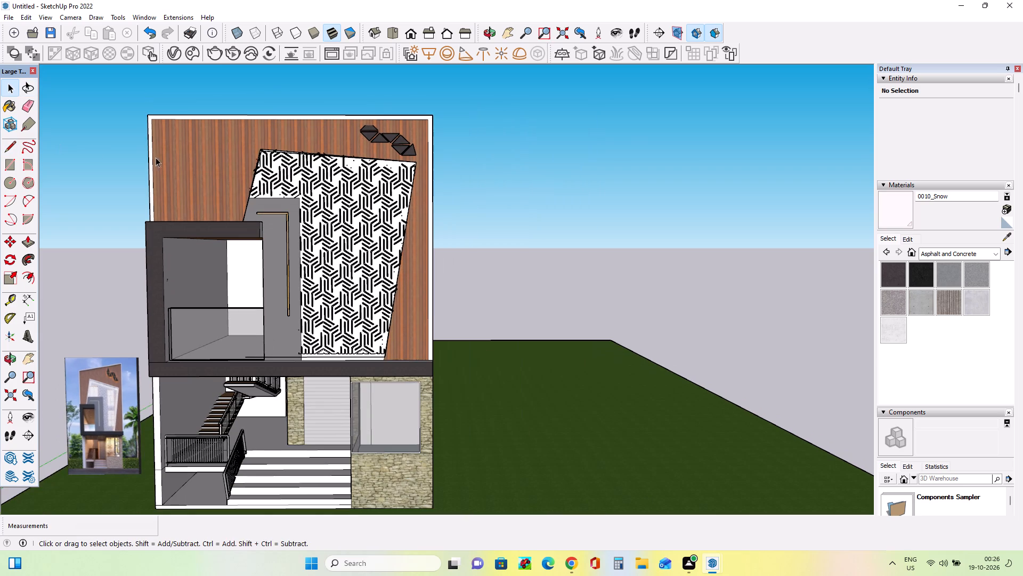
Render the recentred front facade, inspect the tilted panel in the maximized frame buffer, and close it.
{"action": "left_click", "coordinate": [33, 354]}
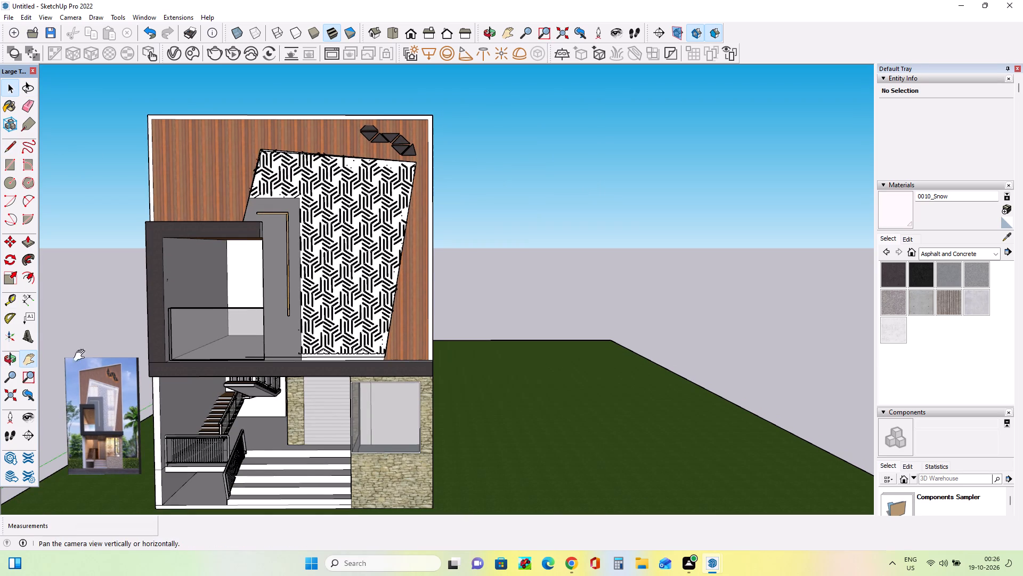
{"action": "left_click_drag", "start_coordinate": [157, 347], "coordinate": [267, 340]}
{"action": "left_click", "coordinate": [215, 49]}
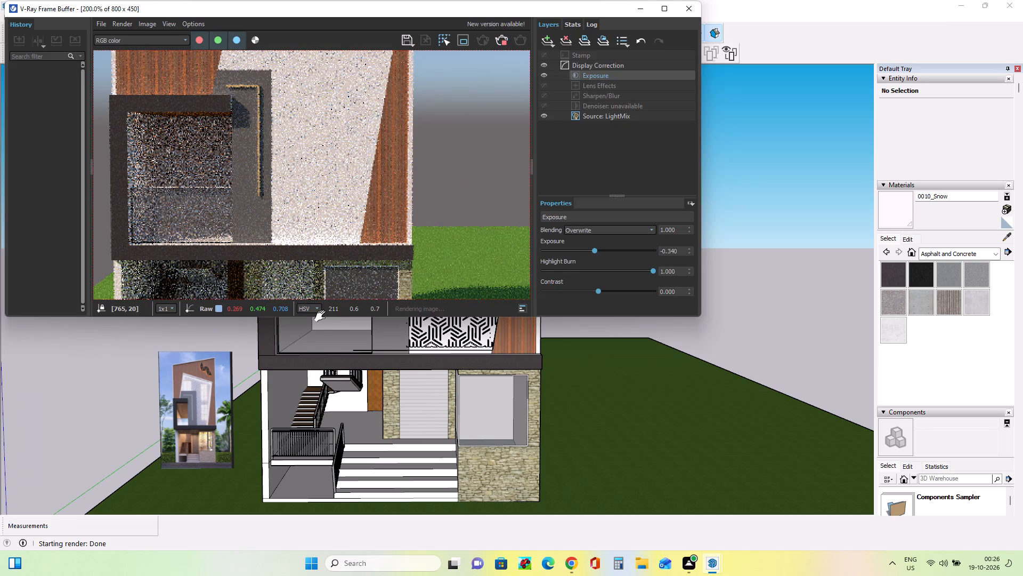
{"action": "left_click", "coordinate": [663, 7]}
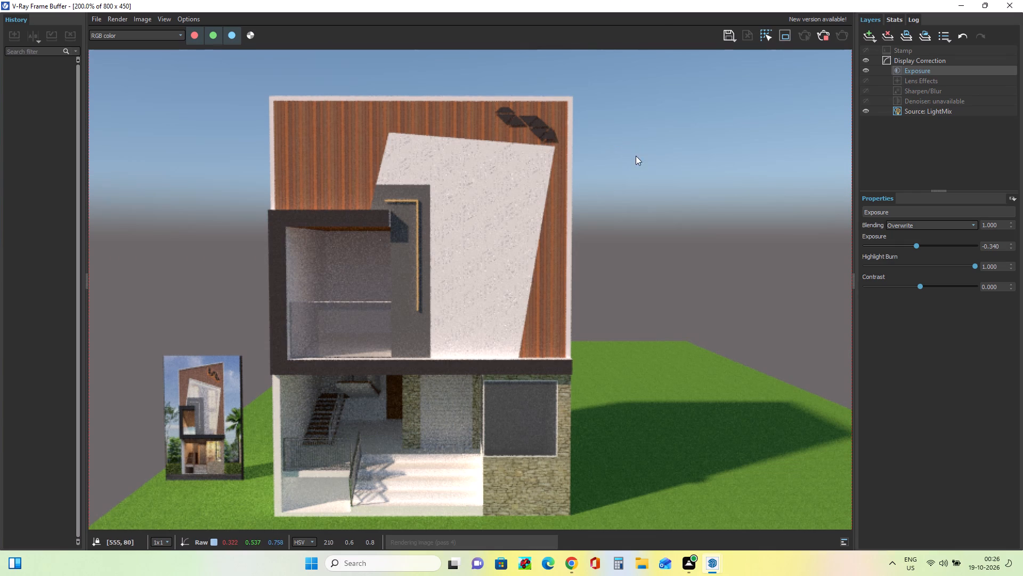
{"action": "scroll", "coordinate": [545, 193], "scroll_direction": "up", "scroll_amount": 7, "text": "ctrl"}
{"action": "scroll", "coordinate": [545, 193], "scroll_direction": "down", "scroll_amount": 5, "text": "ctrl"}
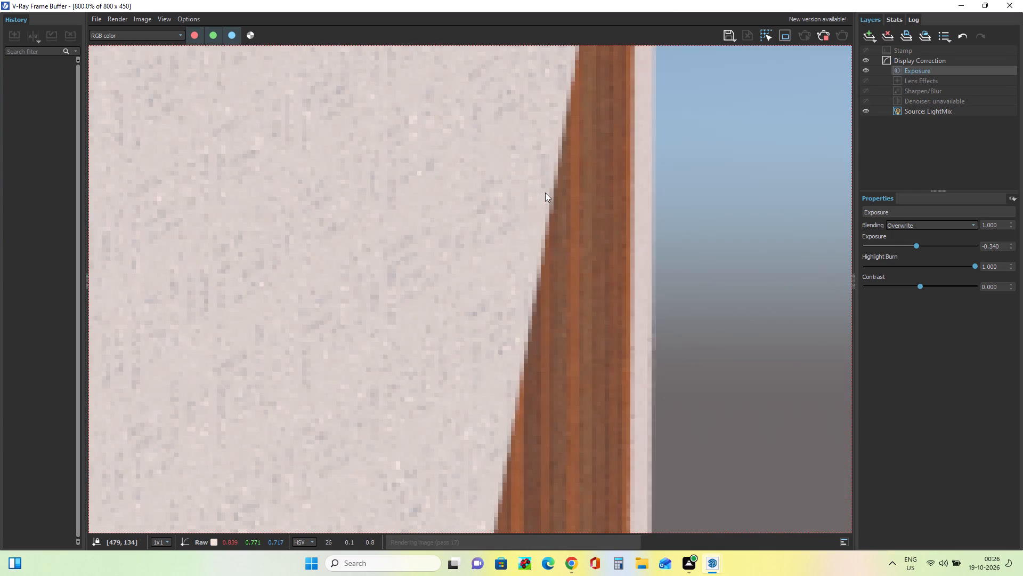
{"action": "scroll", "coordinate": [545, 193], "scroll_direction": "down", "scroll_amount": 4, "text": "ctrl"}
{"action": "scroll", "coordinate": [539, 193], "scroll_direction": "right", "scroll_amount": 1}
{"action": "scroll", "coordinate": [539, 193], "scroll_direction": "left", "scroll_amount": 1}
{"action": "scroll", "coordinate": [539, 193], "scroll_direction": "right", "scroll_amount": 1}
{"action": "scroll", "coordinate": [539, 193], "scroll_direction": "left", "scroll_amount": 1}
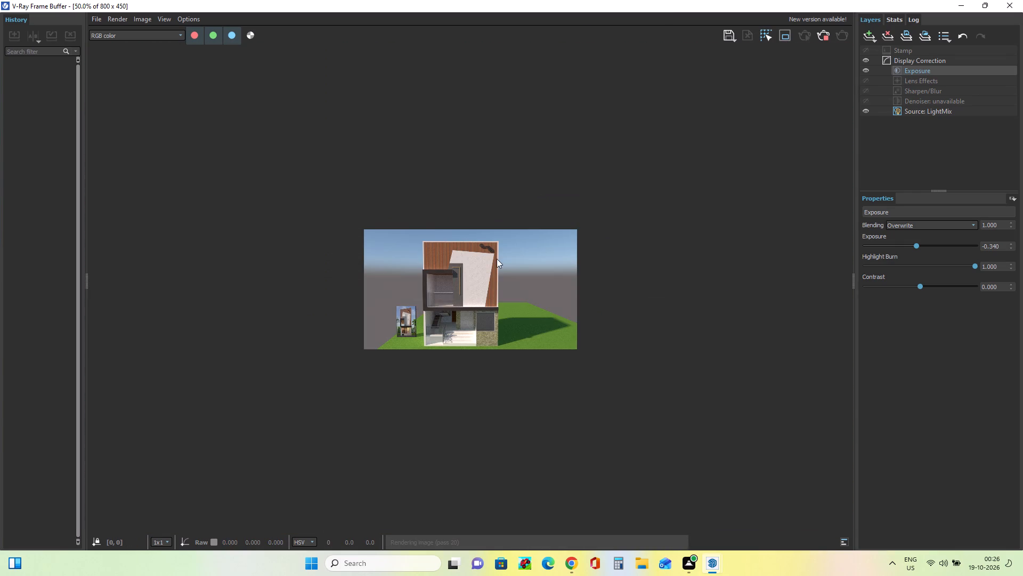
{"action": "scroll", "coordinate": [475, 274], "scroll_direction": "up", "scroll_amount": 3, "text": "ctrl"}
{"action": "scroll", "coordinate": [475, 274], "scroll_direction": "down", "scroll_amount": 1, "text": "ctrl"}
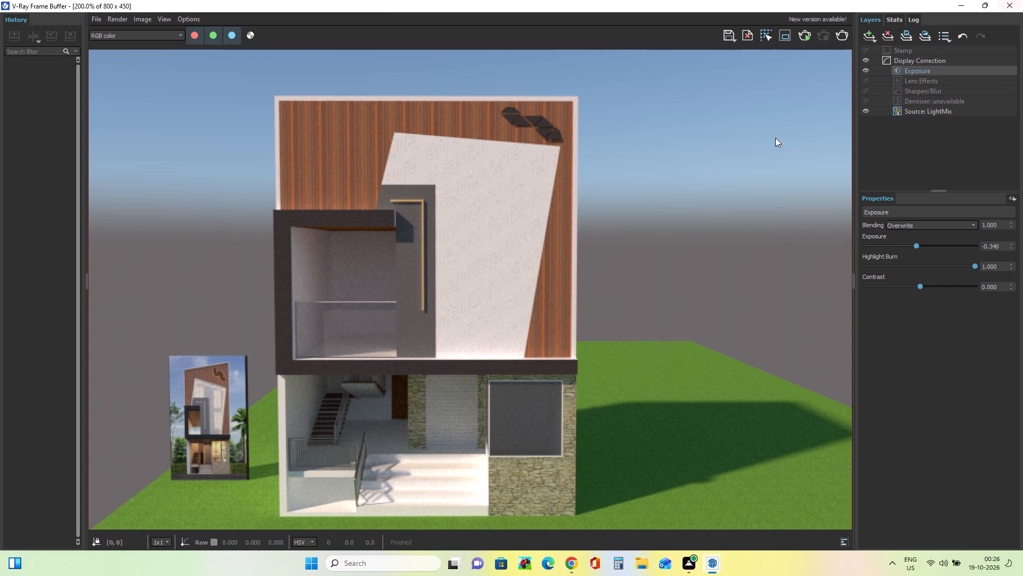
{"action": "left_click", "coordinate": [1013, 3]}
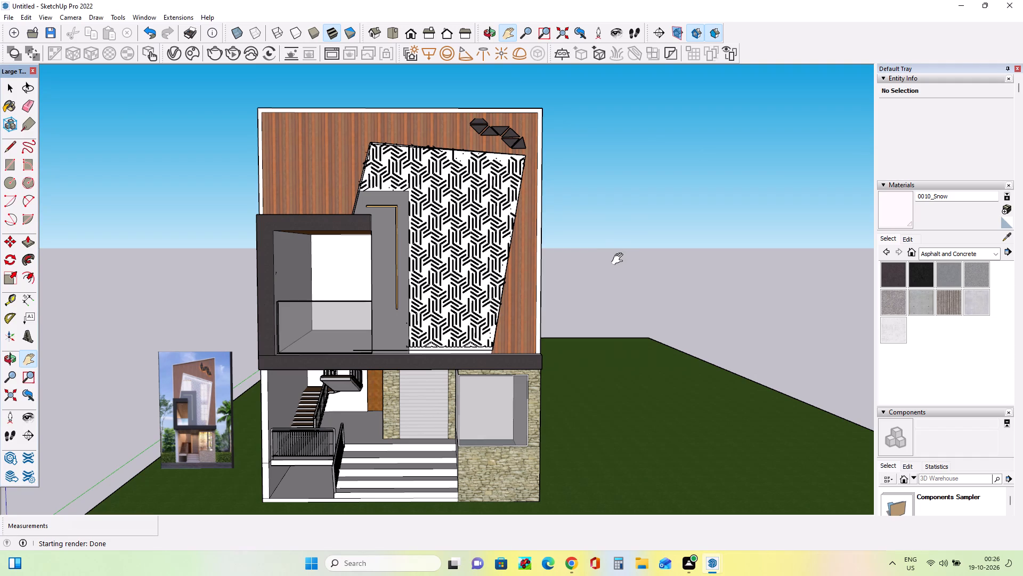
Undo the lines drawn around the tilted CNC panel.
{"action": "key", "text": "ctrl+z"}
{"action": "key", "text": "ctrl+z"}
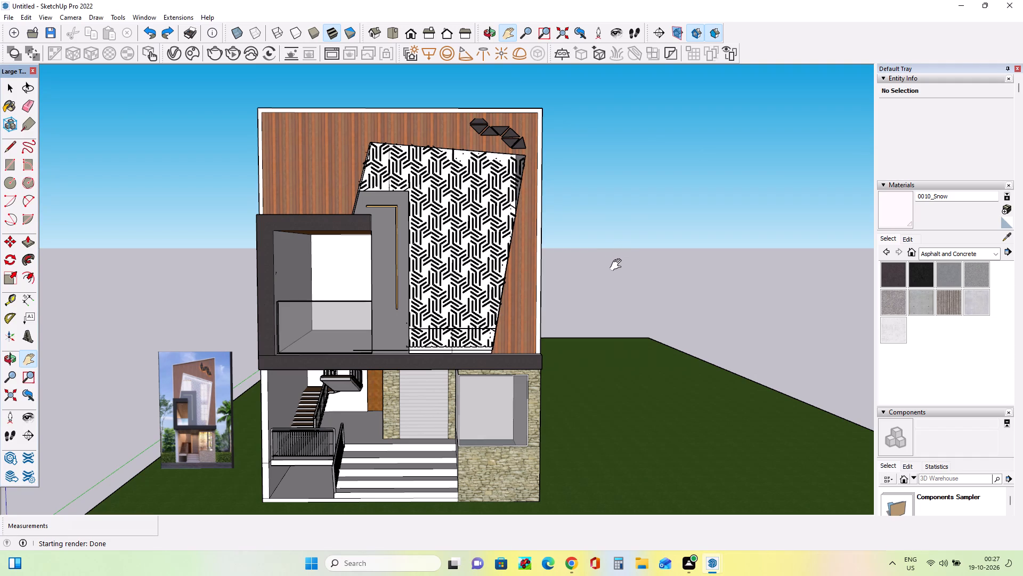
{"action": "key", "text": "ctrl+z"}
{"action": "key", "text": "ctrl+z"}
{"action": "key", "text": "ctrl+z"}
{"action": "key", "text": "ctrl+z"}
Push/Pull the upper balcony's back wall face by about 24' 7 5/8" and orbit to check it.
{"action": "middle_click_drag", "start_coordinate": [622, 223], "coordinate": [706, 245]}
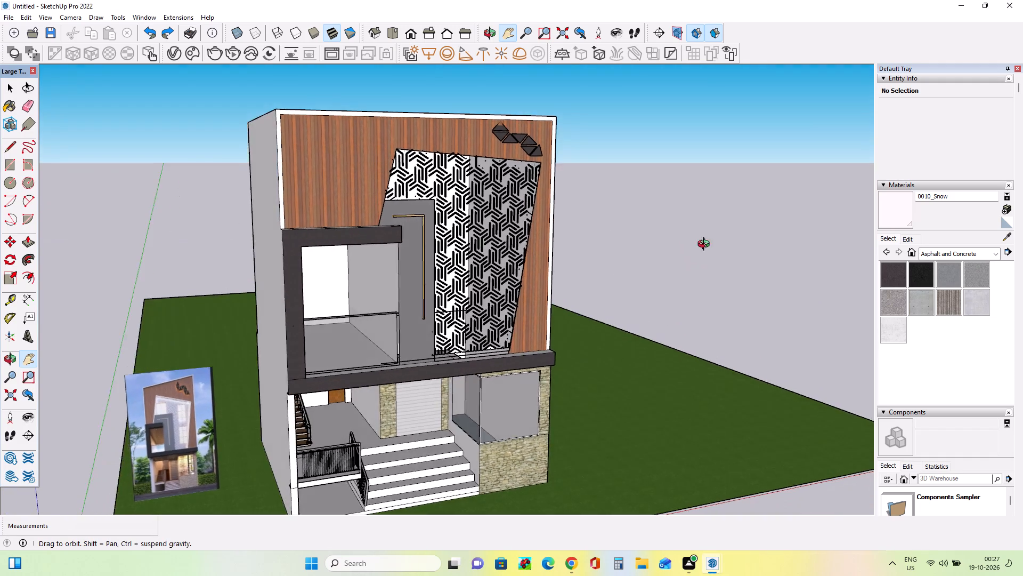
{"action": "middle_click_drag", "start_coordinate": [706, 245], "coordinate": [603, 222]}
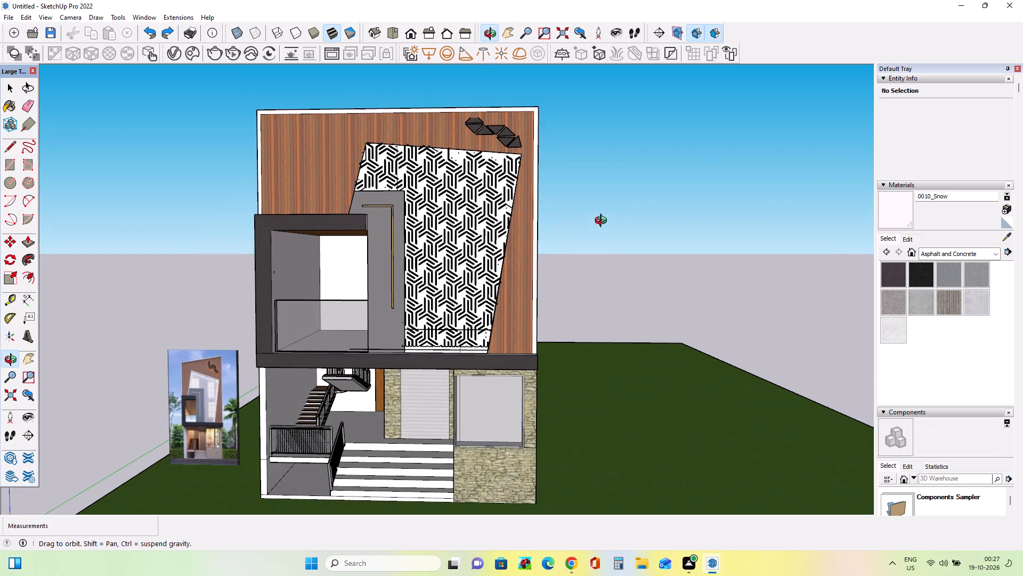
{"action": "middle_click_drag", "start_coordinate": [603, 222], "coordinate": [616, 221]}
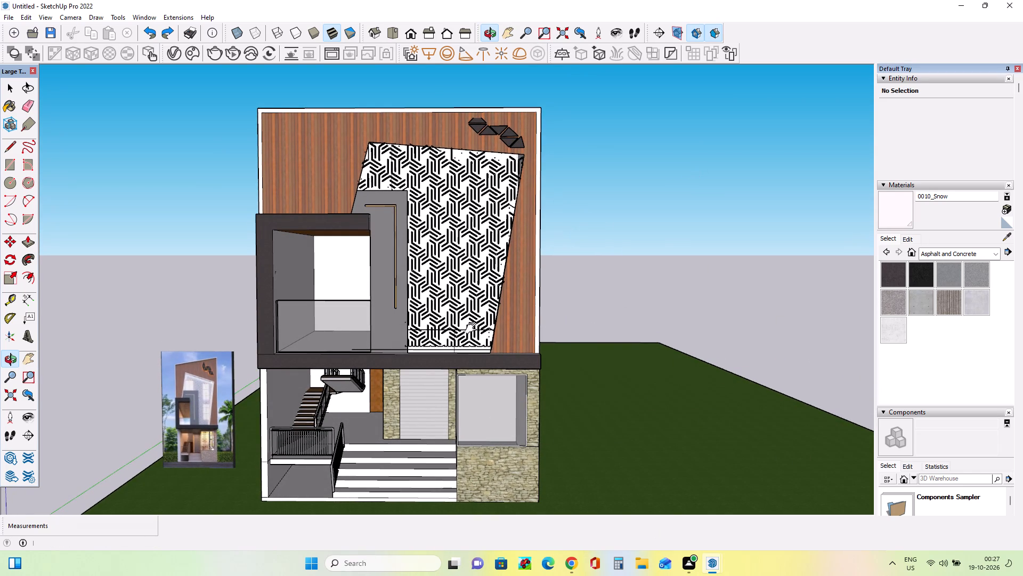
{"action": "left_click", "coordinate": [31, 241]}
{"action": "left_click_drag", "start_coordinate": [340, 269], "coordinate": [356, 231]}
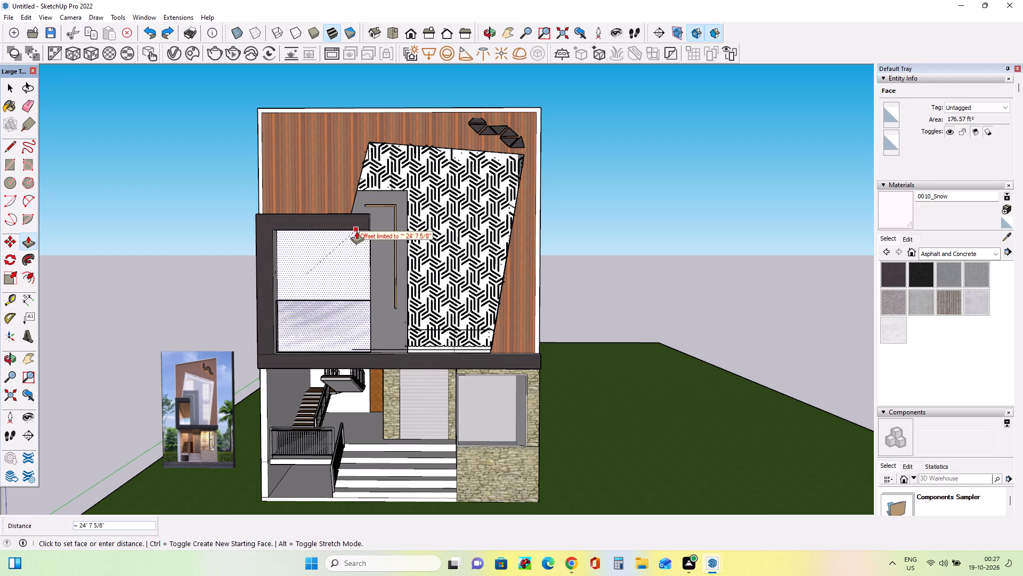
{"action": "left_click_drag", "start_coordinate": [356, 231], "coordinate": [523, 153]}
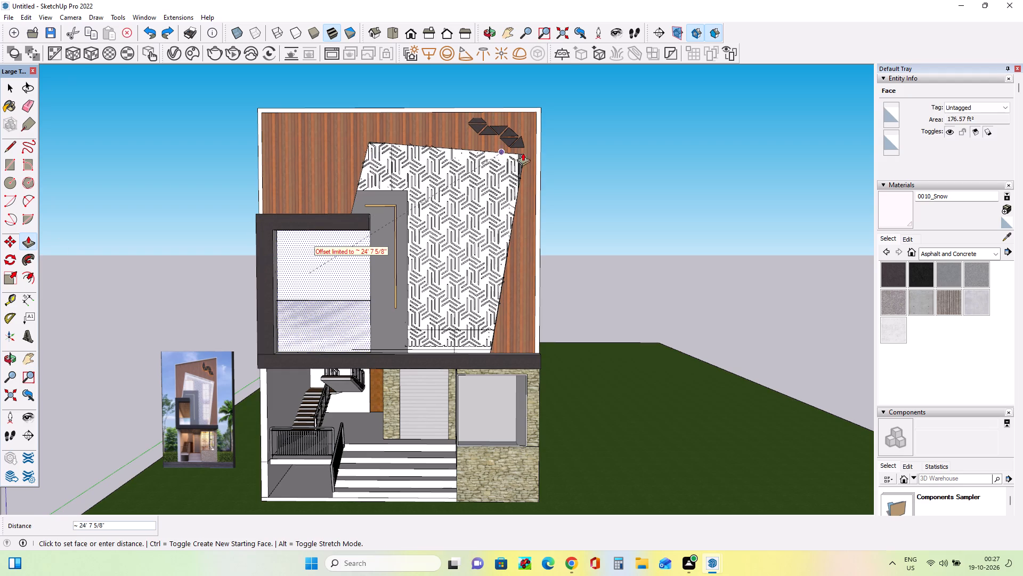
{"action": "left_click_drag", "start_coordinate": [523, 153], "coordinate": [604, 155]}
{"action": "middle_click_drag", "start_coordinate": [575, 324], "coordinate": [783, 340]}
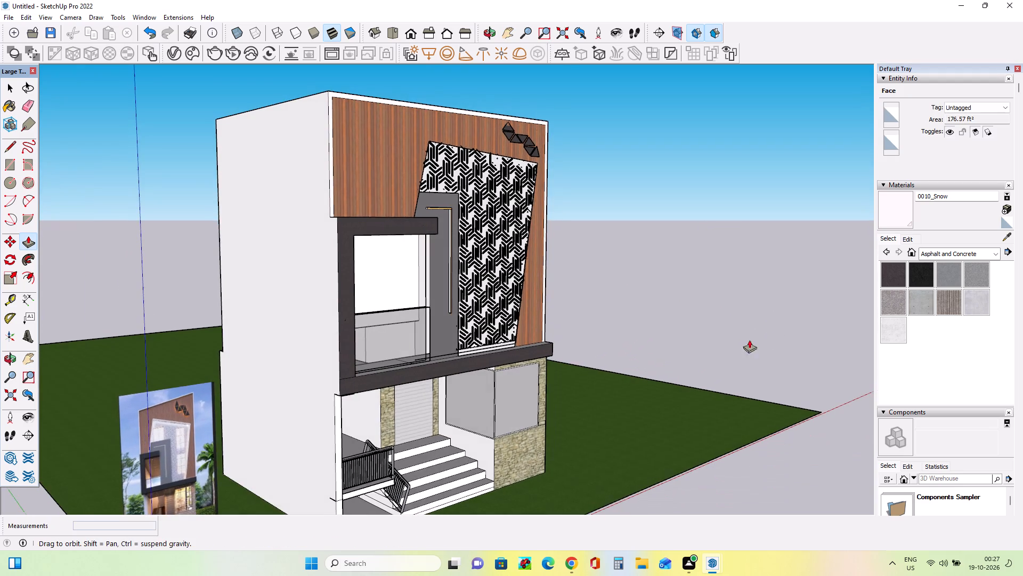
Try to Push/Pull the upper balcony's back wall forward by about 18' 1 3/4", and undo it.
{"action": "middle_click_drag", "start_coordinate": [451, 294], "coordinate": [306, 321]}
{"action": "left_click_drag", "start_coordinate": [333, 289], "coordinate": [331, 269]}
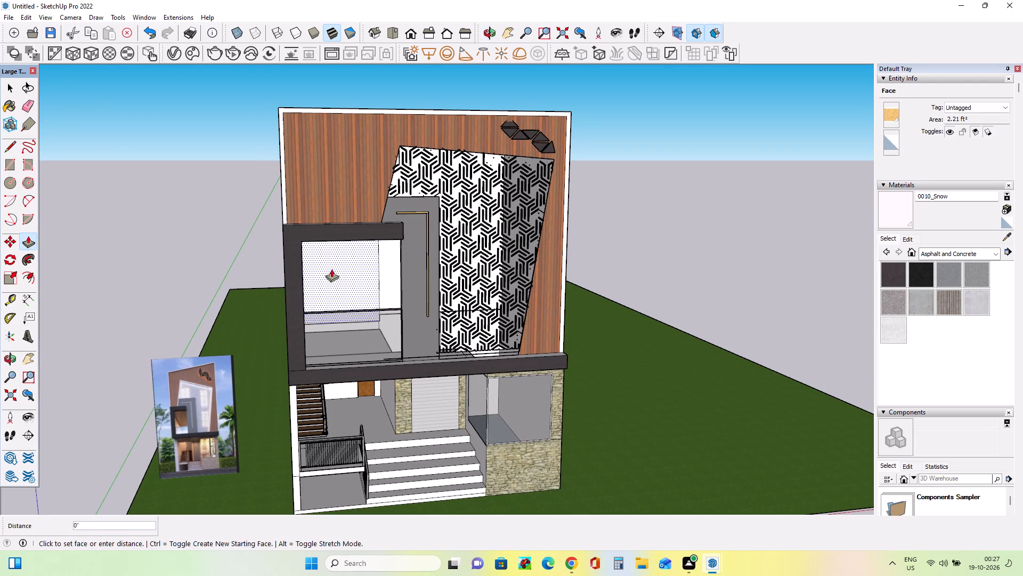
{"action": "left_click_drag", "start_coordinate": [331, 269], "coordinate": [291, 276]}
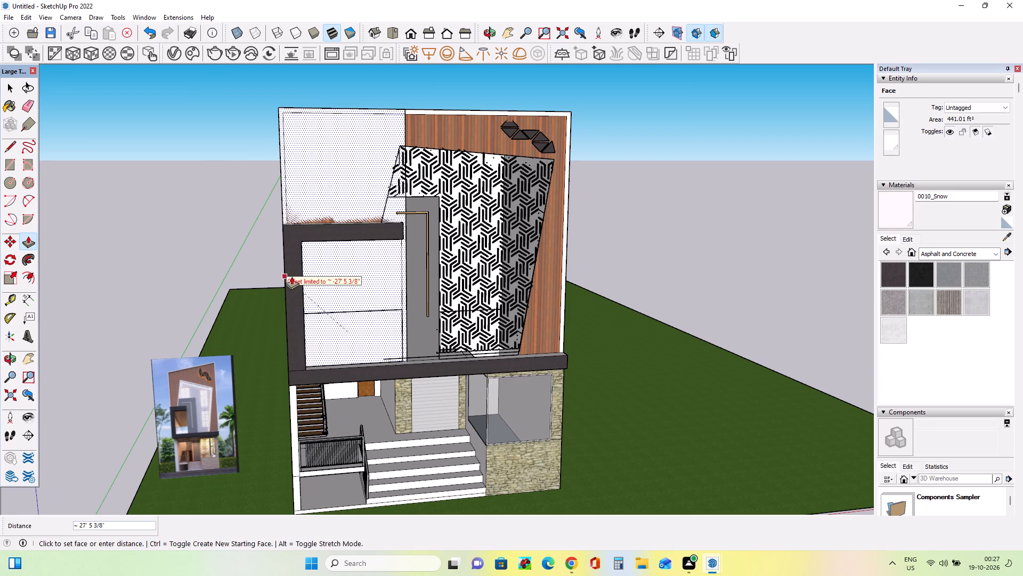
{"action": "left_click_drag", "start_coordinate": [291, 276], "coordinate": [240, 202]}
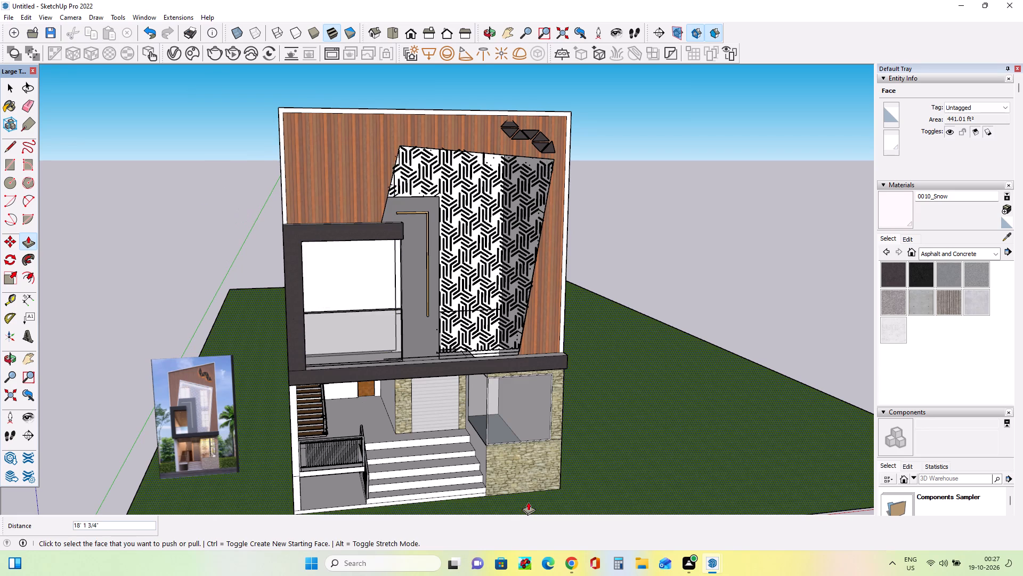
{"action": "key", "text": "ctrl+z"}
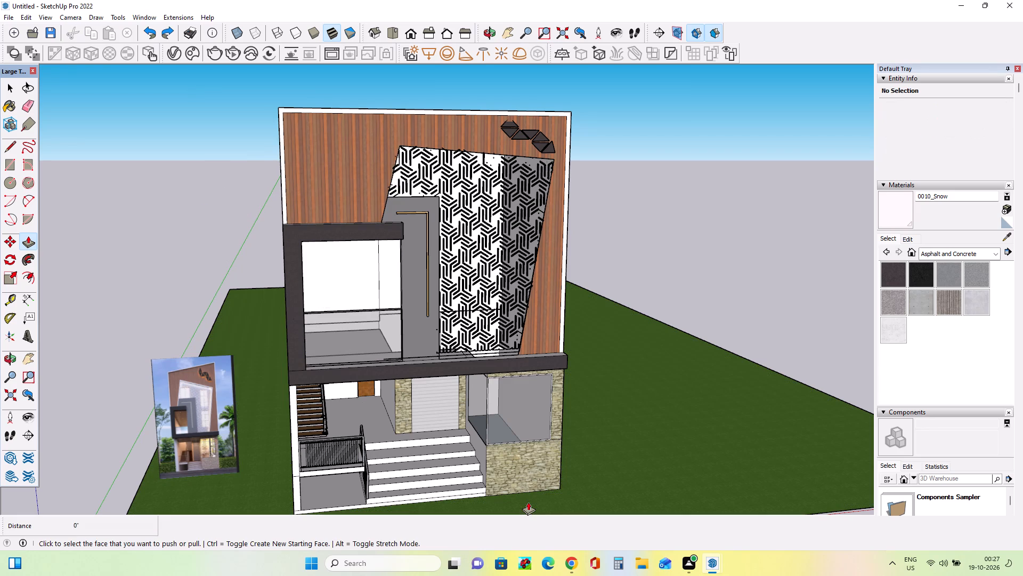
Push/Pull the upper floor's back wall face behind the balcony by about 1' 5/8".
{"action": "left_click_drag", "start_coordinate": [358, 270], "coordinate": [348, 246]}
{"action": "left_click_drag", "start_coordinate": [364, 276], "coordinate": [349, 255]}
Examine the balcony opening and tilted panel in the reference image and compare them with the modelled front facade.
{"action": "middle_click_drag", "start_coordinate": [361, 330], "coordinate": [291, 282]}
{"action": "scroll", "coordinate": [291, 282], "scroll_direction": "down", "scroll_amount": 1}
{"action": "scroll", "coordinate": [343, 313], "scroll_direction": "up", "scroll_amount": 1}
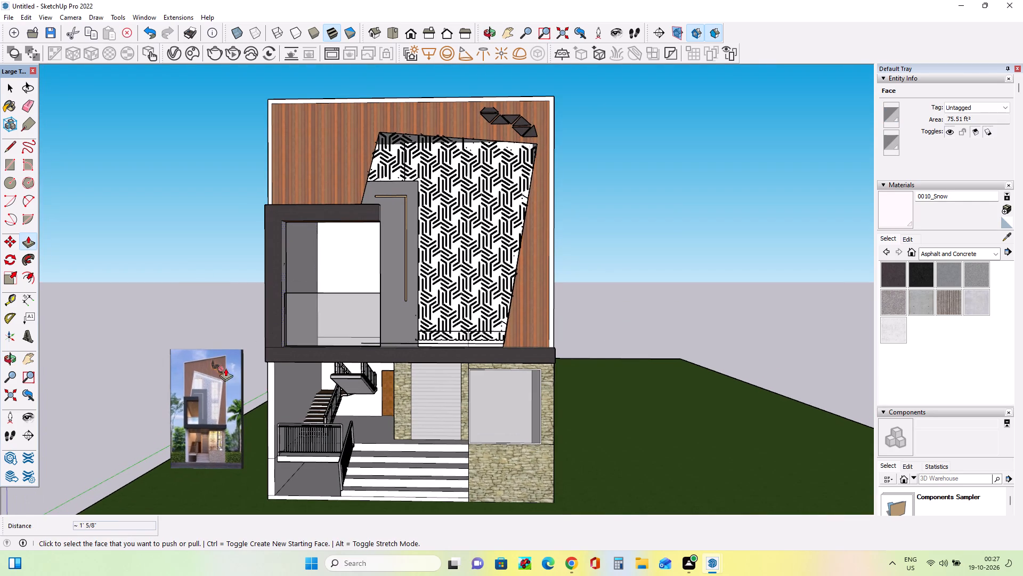
{"action": "scroll", "coordinate": [150, 458], "scroll_direction": "up", "scroll_amount": 7}
{"action": "scroll", "coordinate": [190, 428], "scroll_direction": "up", "scroll_amount": 4}
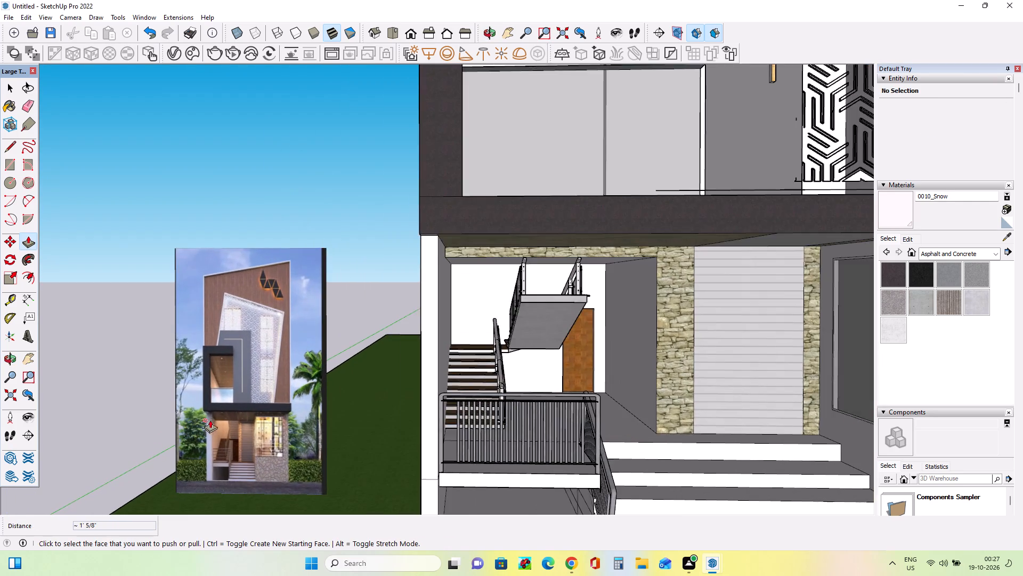
{"action": "scroll", "coordinate": [210, 420], "scroll_direction": "up", "scroll_amount": 7}
{"action": "scroll", "coordinate": [216, 415], "scroll_direction": "down", "scroll_amount": 1}
{"action": "scroll", "coordinate": [216, 415], "scroll_direction": "up", "scroll_amount": 6}
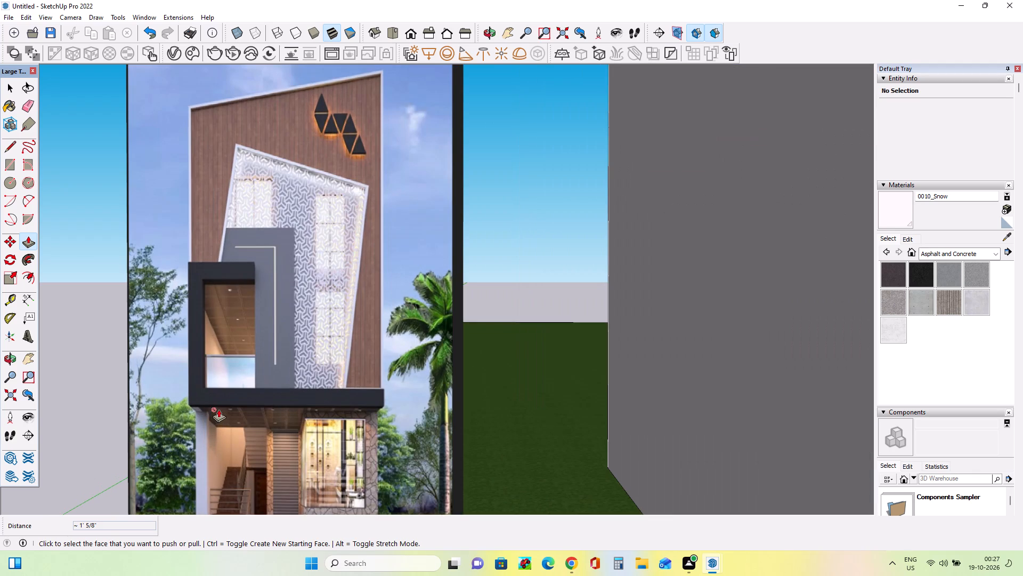
{"action": "left_click_drag", "start_coordinate": [225, 395], "coordinate": [229, 352]}
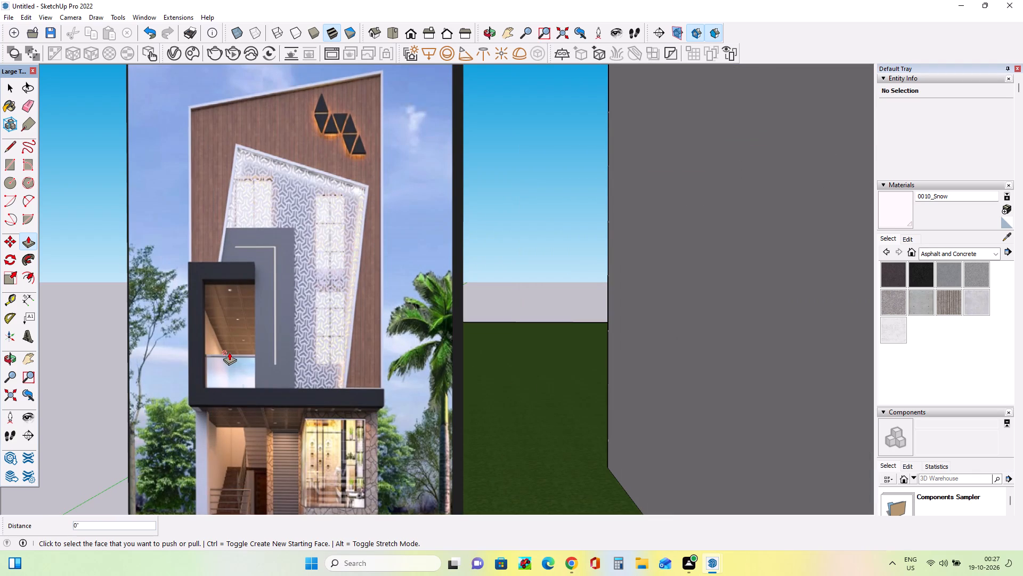
{"action": "scroll", "coordinate": [229, 352], "scroll_direction": "up", "scroll_amount": 3}
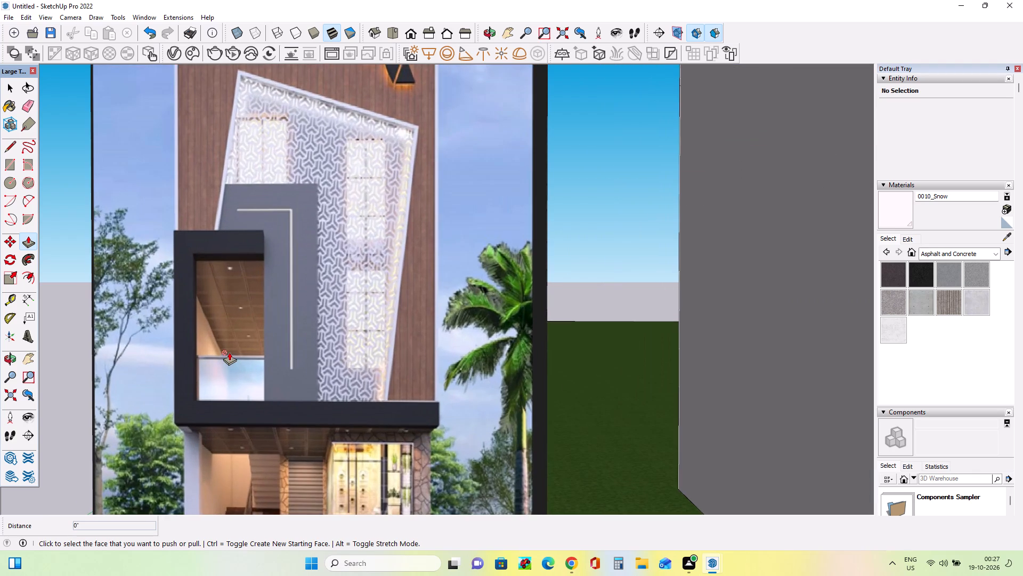
{"action": "scroll", "coordinate": [229, 352], "scroll_direction": "down", "scroll_amount": 14}
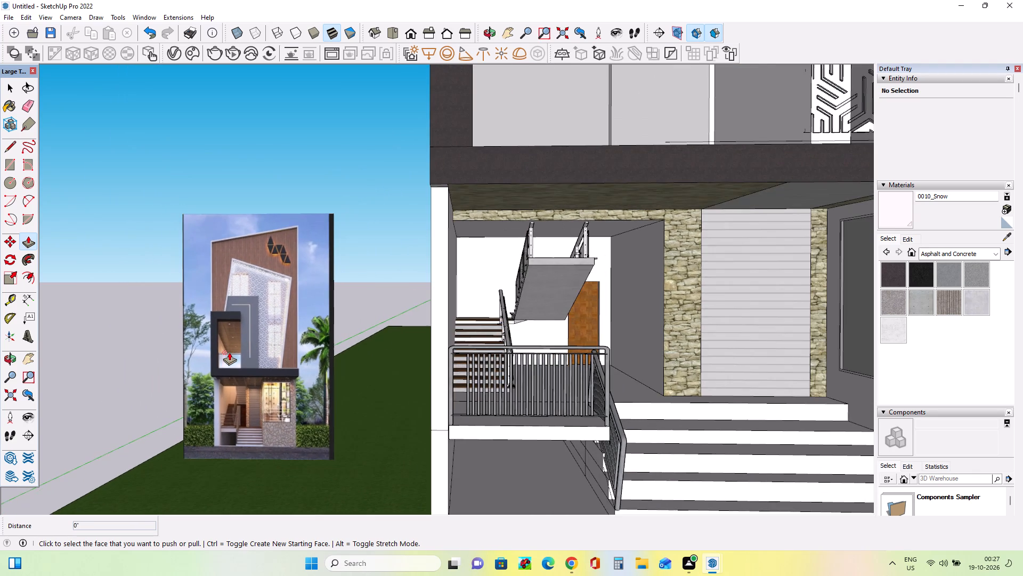
{"action": "scroll", "coordinate": [229, 352], "scroll_direction": "down", "scroll_amount": 8}
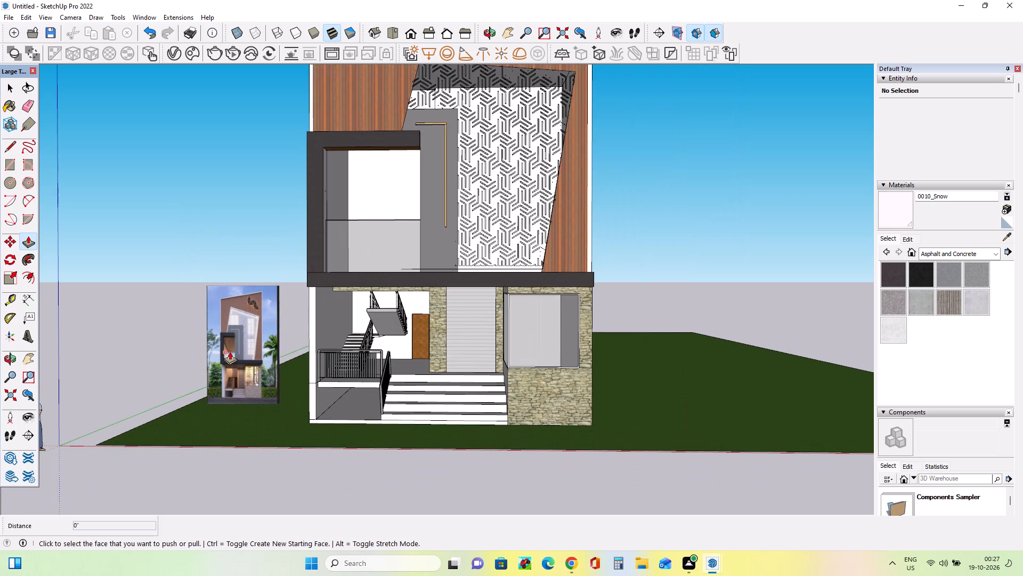
{"action": "scroll", "coordinate": [230, 351], "scroll_direction": "down", "scroll_amount": 2}
{"action": "scroll", "coordinate": [230, 351], "scroll_direction": "up", "scroll_amount": 1}
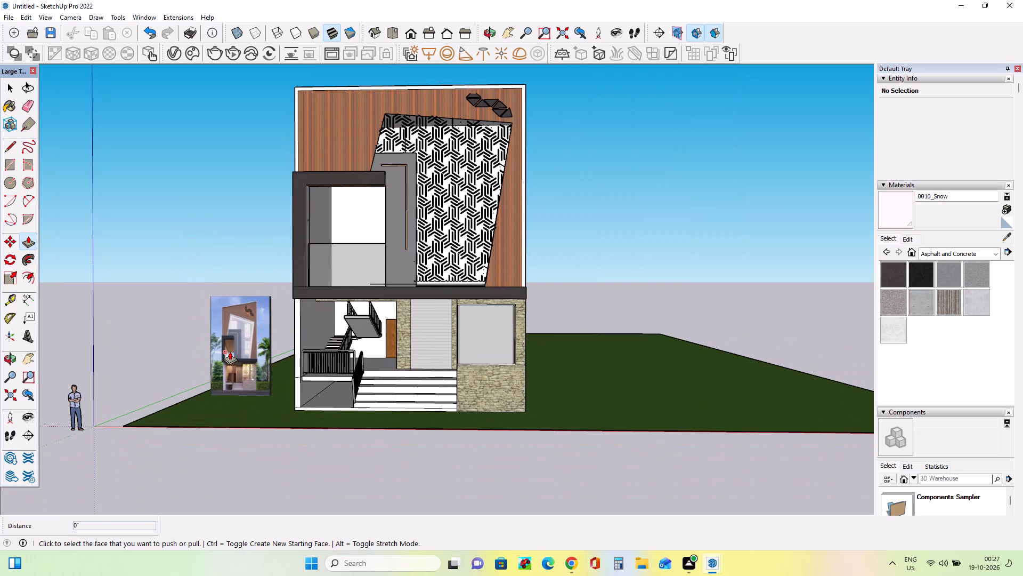
Draw two window rectangles on the upper rear wall, about 13' 6 5/8" by 3' 9 7/16" and 14' 3/8" by 7' 10 1/16".
{"action": "middle_click_drag", "start_coordinate": [498, 206], "coordinate": [401, 217]}
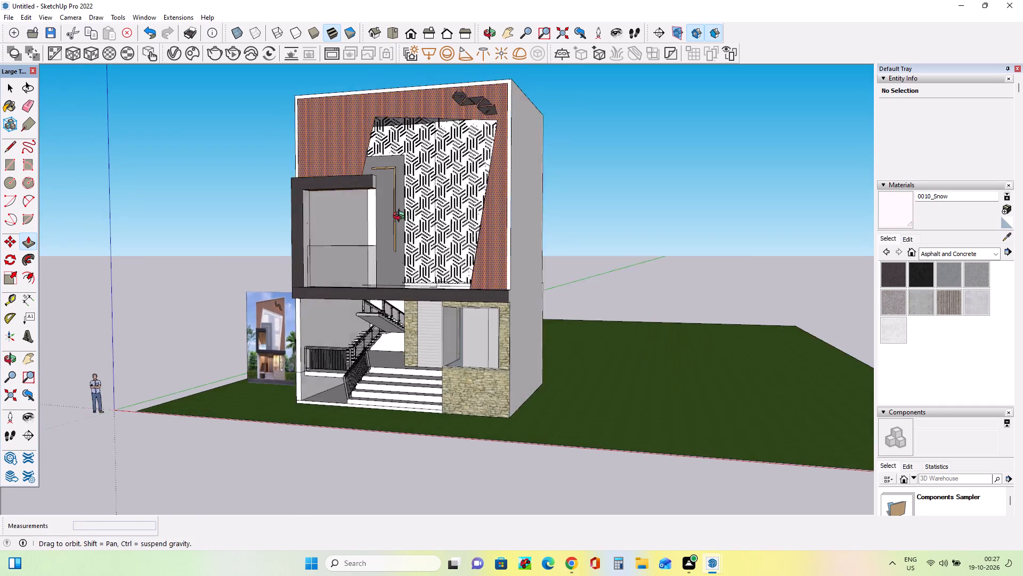
{"action": "middle_click_drag", "start_coordinate": [401, 217], "coordinate": [358, 227]}
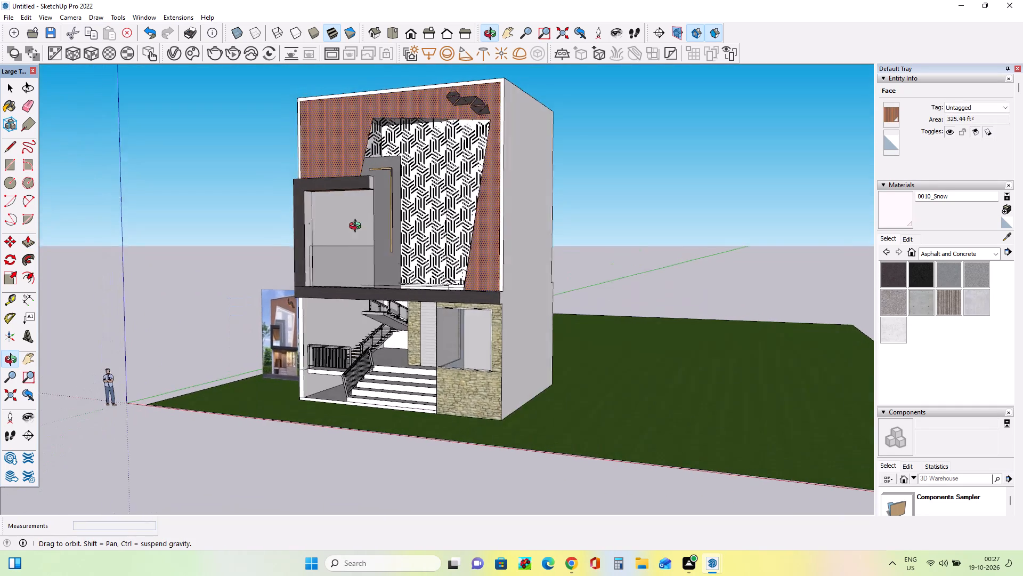
{"action": "middle_click_drag", "start_coordinate": [358, 227], "coordinate": [574, 262]}
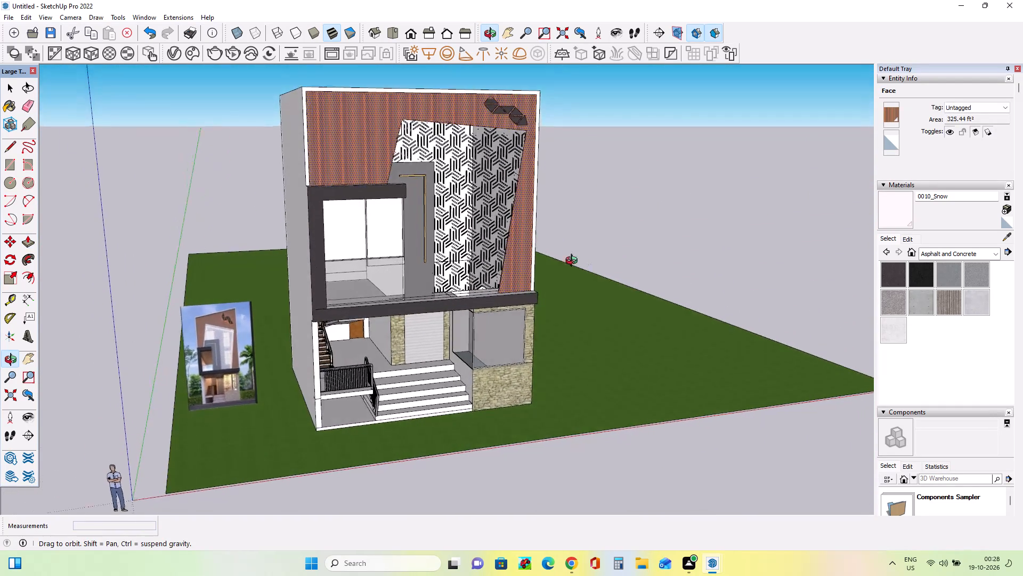
{"action": "middle_click_drag", "start_coordinate": [574, 262], "coordinate": [21, 262]}
{"action": "middle_click_drag", "start_coordinate": [629, 267], "coordinate": [388, 281]}
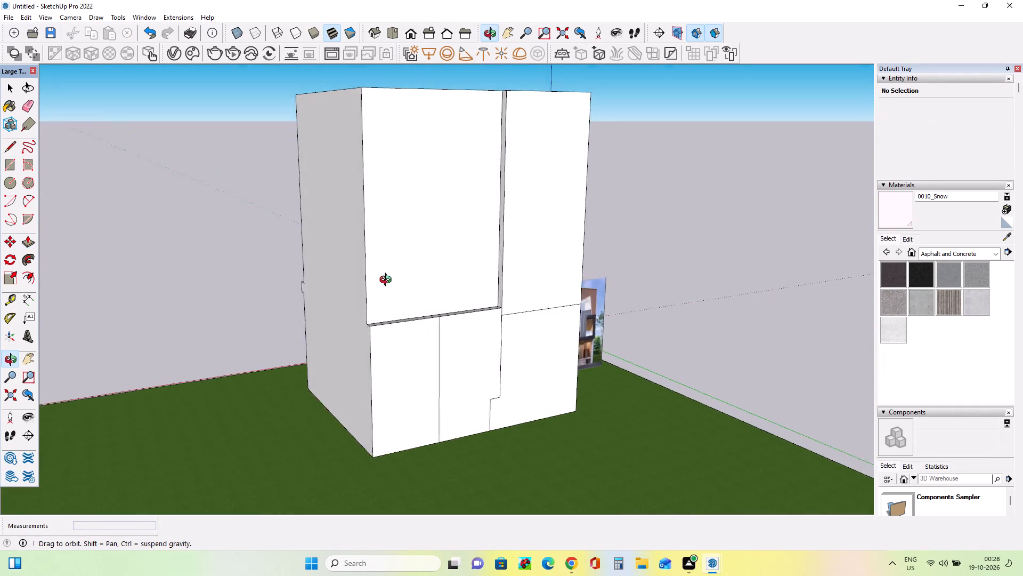
{"action": "middle_click_drag", "start_coordinate": [388, 281], "coordinate": [401, 281]}
{"action": "middle_click_drag", "start_coordinate": [447, 271], "coordinate": [474, 289]}
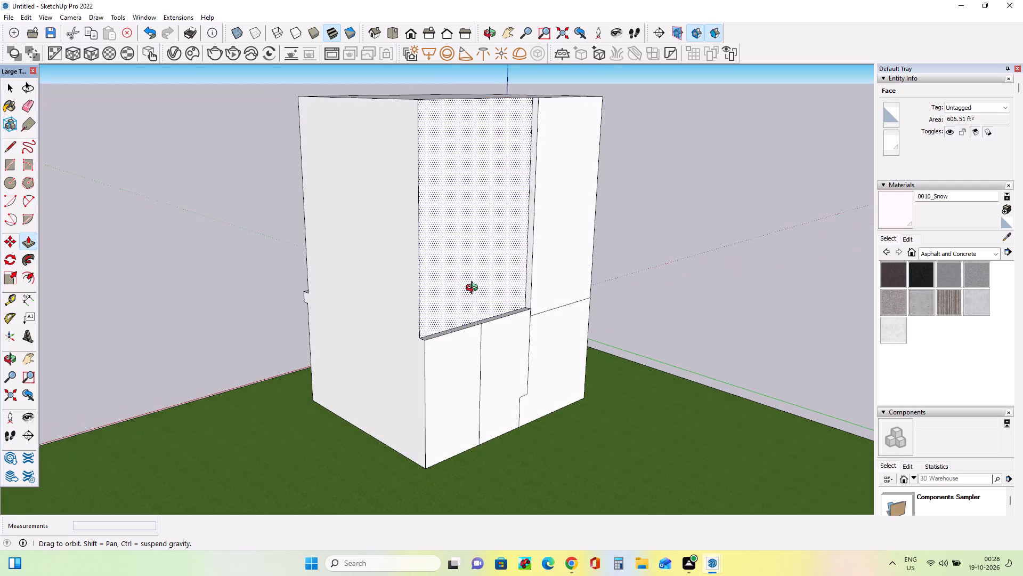
{"action": "middle_click_drag", "start_coordinate": [474, 289], "coordinate": [336, 314]}
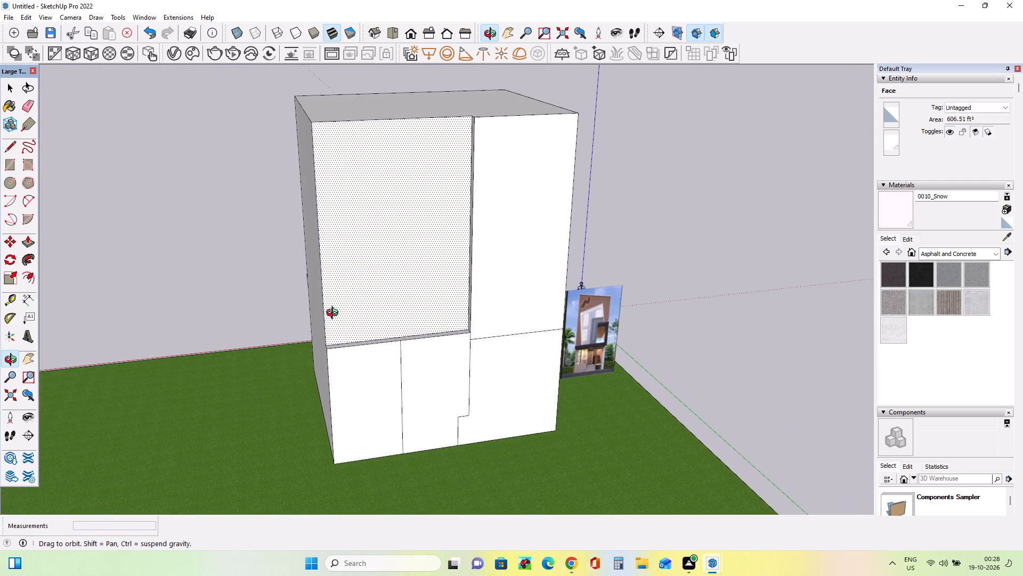
{"action": "left_click", "coordinate": [7, 166]}
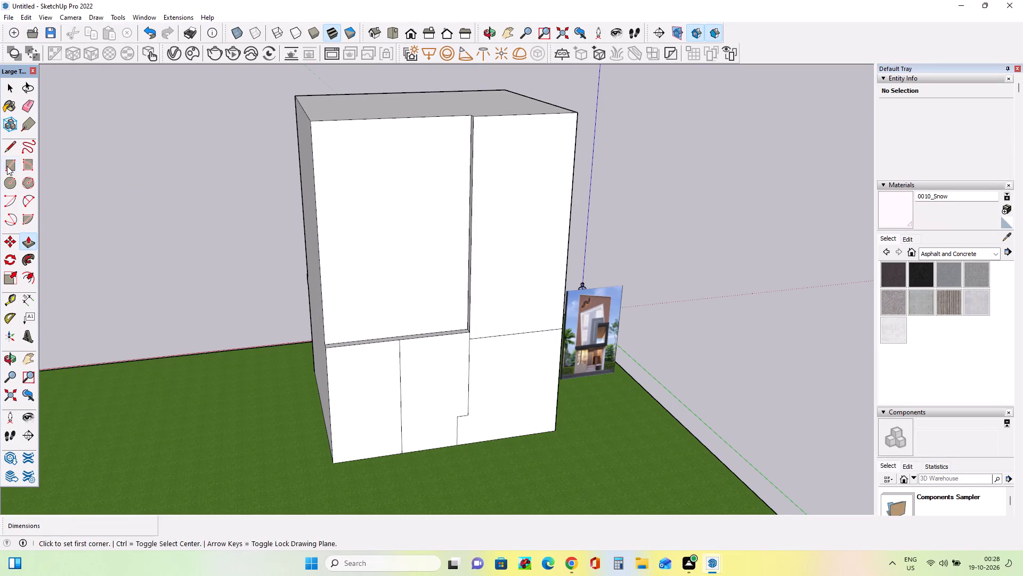
{"action": "left_click", "coordinate": [340, 202]}
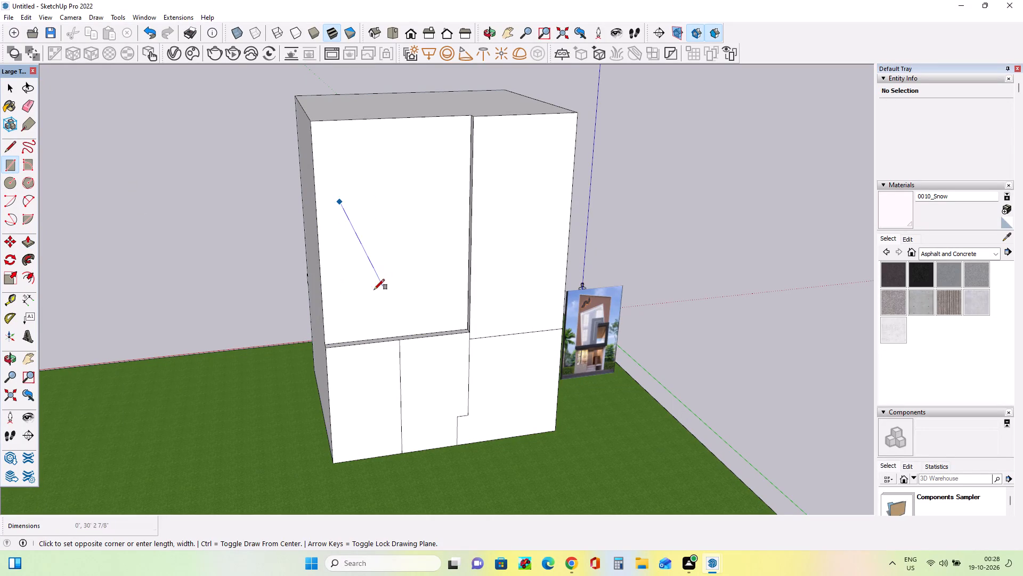
{"action": "left_click", "coordinate": [373, 298]}
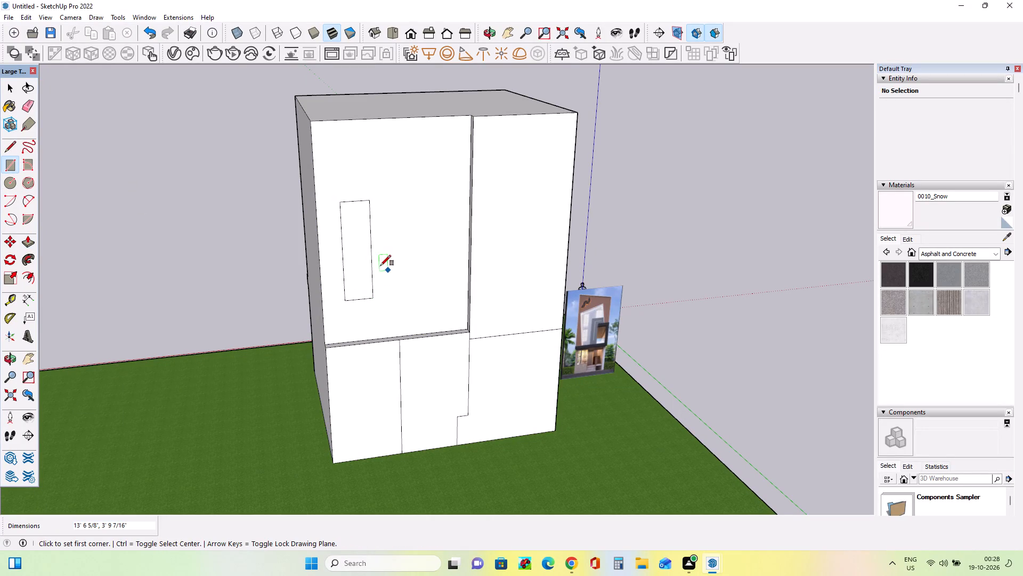
{"action": "left_click_drag", "start_coordinate": [396, 195], "coordinate": [427, 286]}
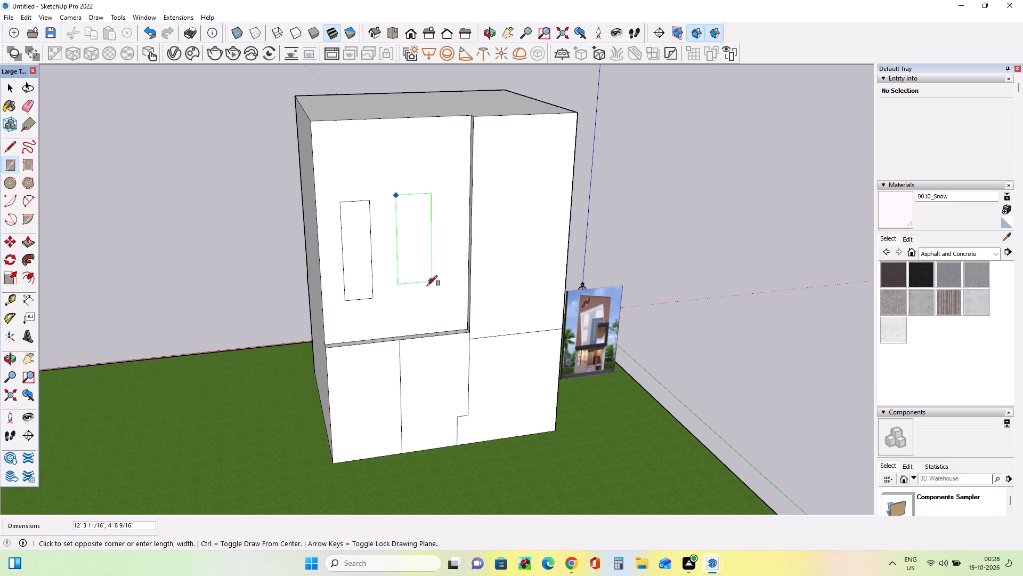
{"action": "left_click_drag", "start_coordinate": [427, 286], "coordinate": [453, 291]}
Offset both rear window rectangles inward by about 4 1/2" to form their frames.
{"action": "left_click", "coordinate": [30, 274]}
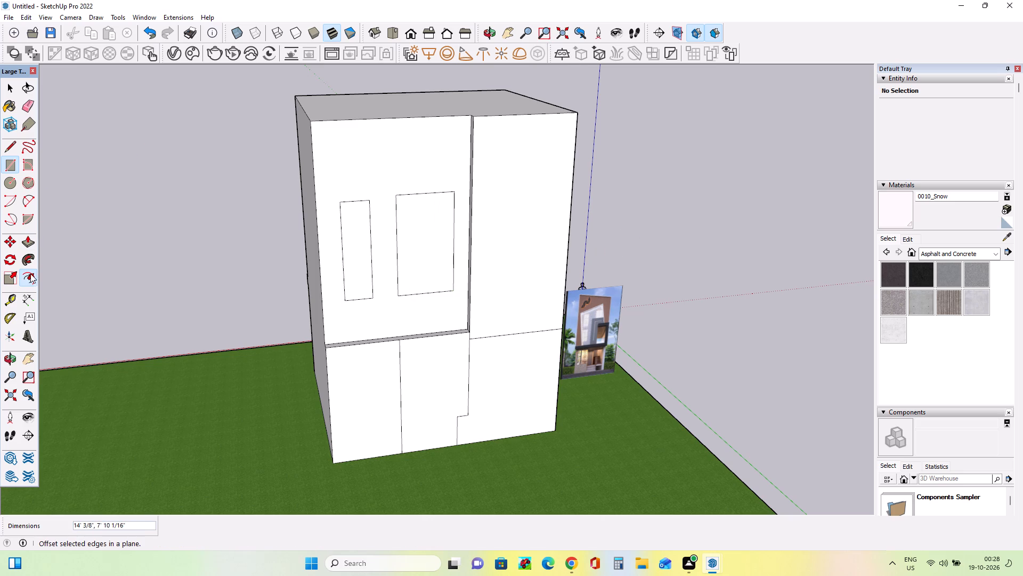
{"action": "left_click", "coordinate": [351, 250]}
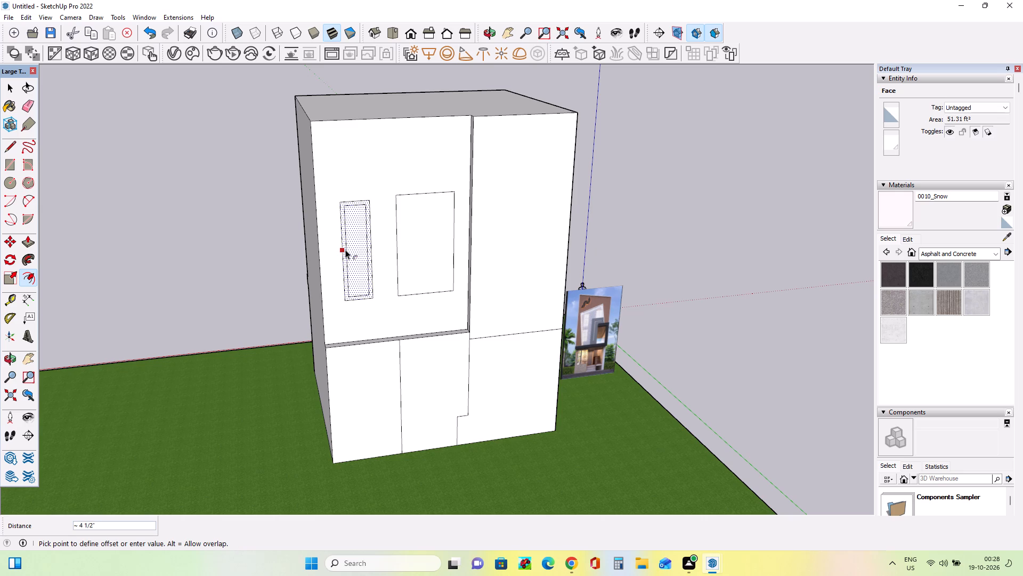
{"action": "left_click", "coordinate": [345, 250]}
{"action": "left_click", "coordinate": [404, 250]}
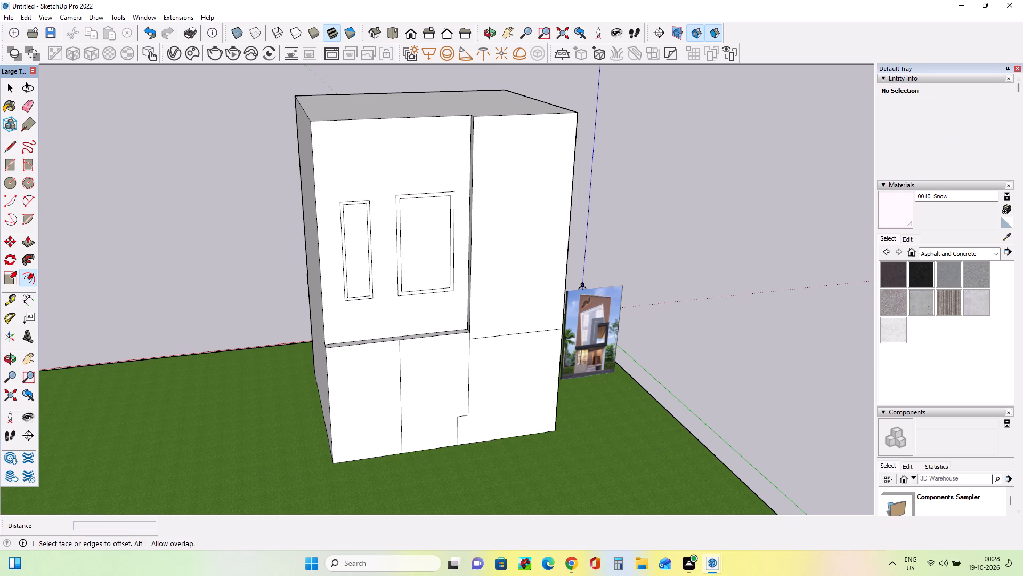
Paint both rear window frames with the Asphalt New material.
{"action": "left_click", "coordinate": [895, 279]}
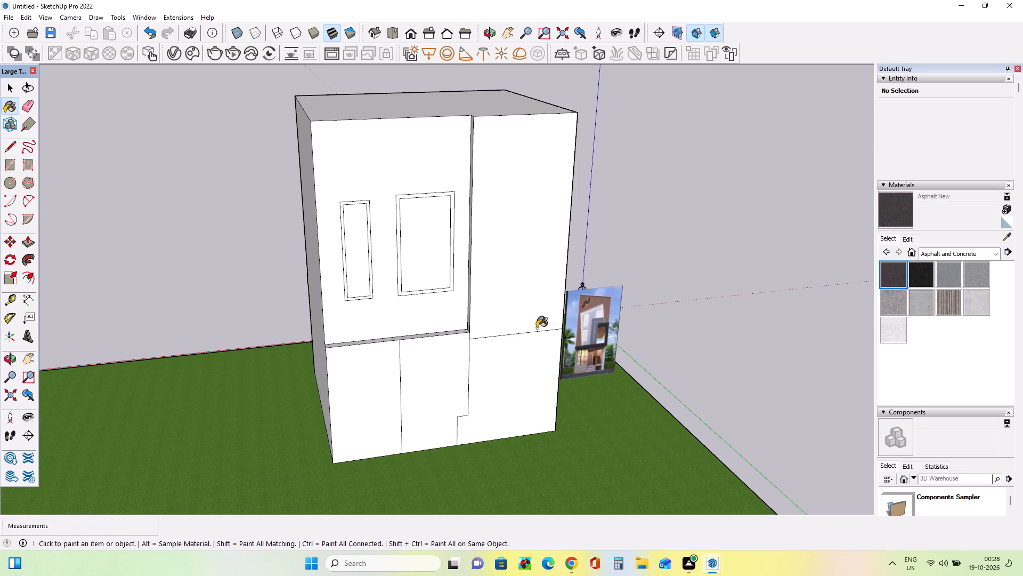
{"action": "scroll", "coordinate": [497, 316], "scroll_direction": "up", "scroll_amount": 2}
{"action": "left_click", "coordinate": [441, 277]}
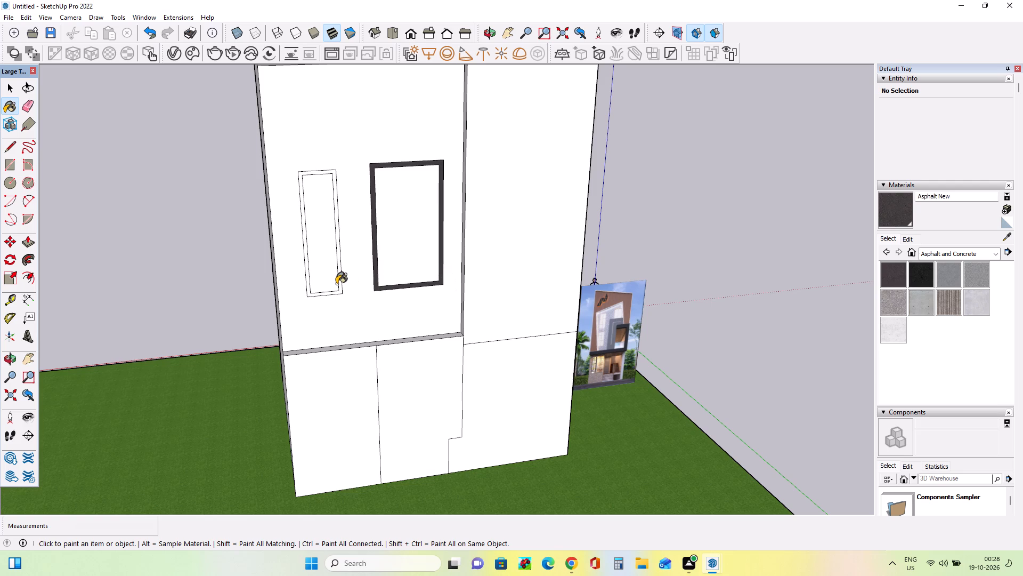
{"action": "left_click", "coordinate": [341, 289]}
Paint both rear window panes with Translucent Glass Gray from the Glass and Mirrors materials.
{"action": "left_click", "coordinate": [953, 257]}
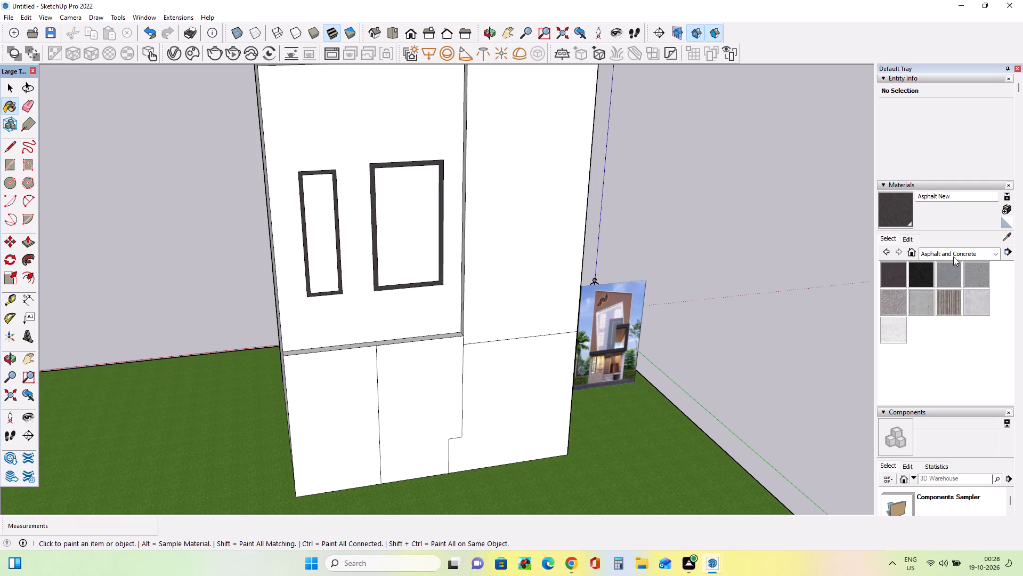
{"action": "left_click", "coordinate": [959, 310]}
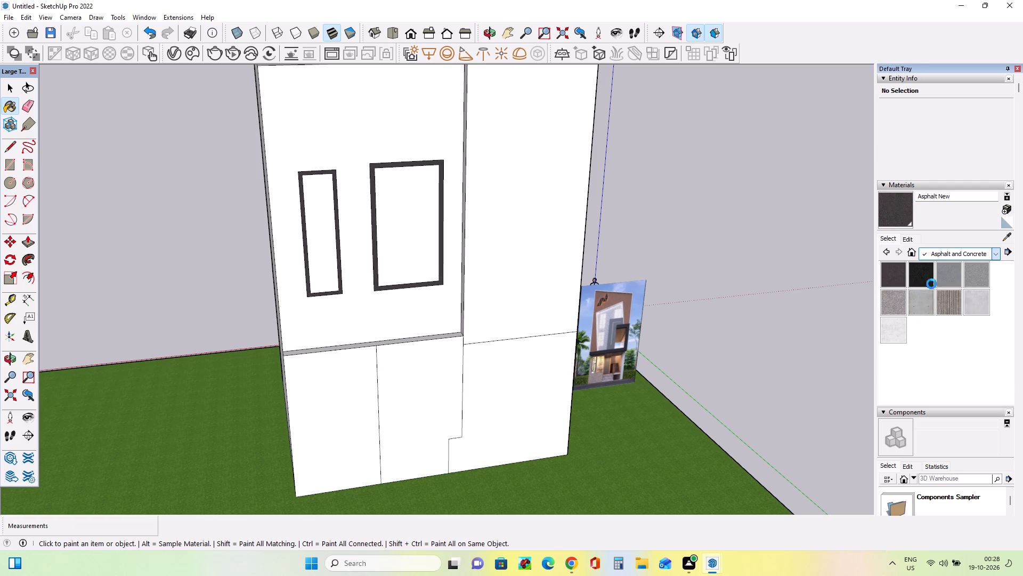
{"action": "left_click", "coordinate": [964, 308]}
{"action": "left_click", "coordinate": [976, 302]}
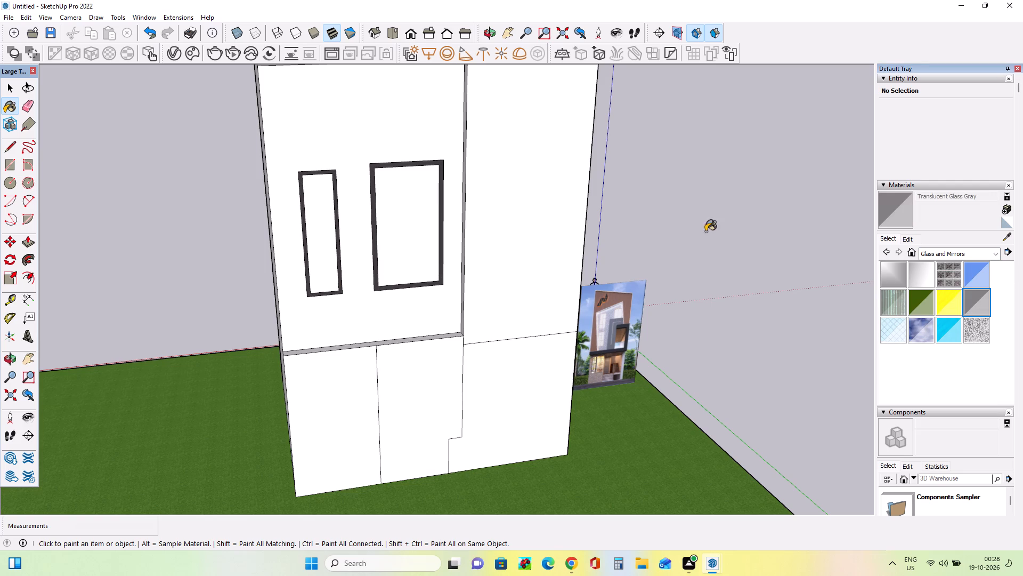
{"action": "left_click", "coordinate": [421, 231]}
{"action": "left_click", "coordinate": [330, 231]}
Return to the front of the house and inspect the balcony and tilted panel from several angles.
{"action": "middle_click_drag", "start_coordinate": [320, 280], "coordinate": [399, 296]}
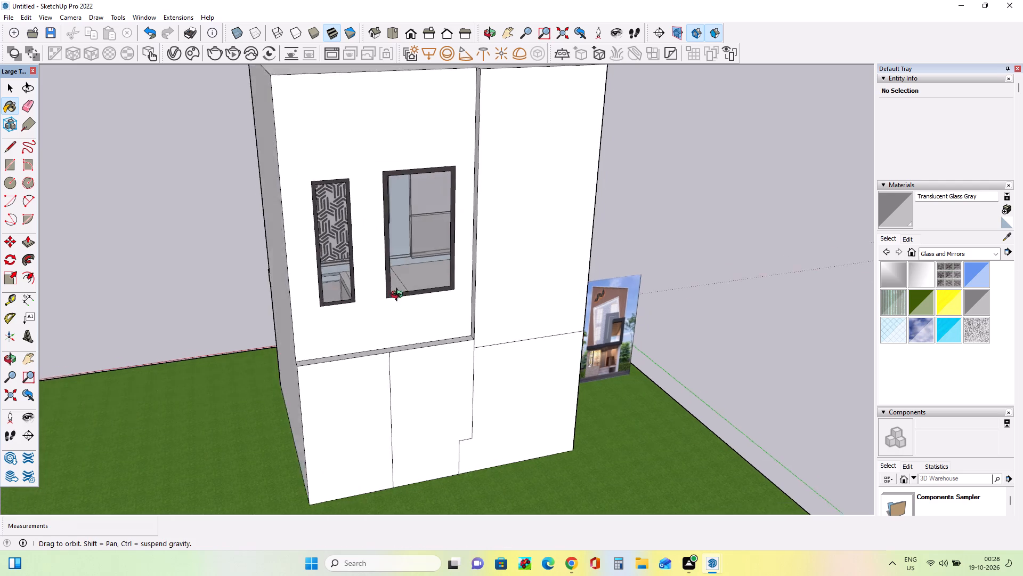
{"action": "middle_click_drag", "start_coordinate": [399, 296], "coordinate": [977, 236]}
{"action": "middle_click_drag", "start_coordinate": [526, 252], "coordinate": [645, 268]}
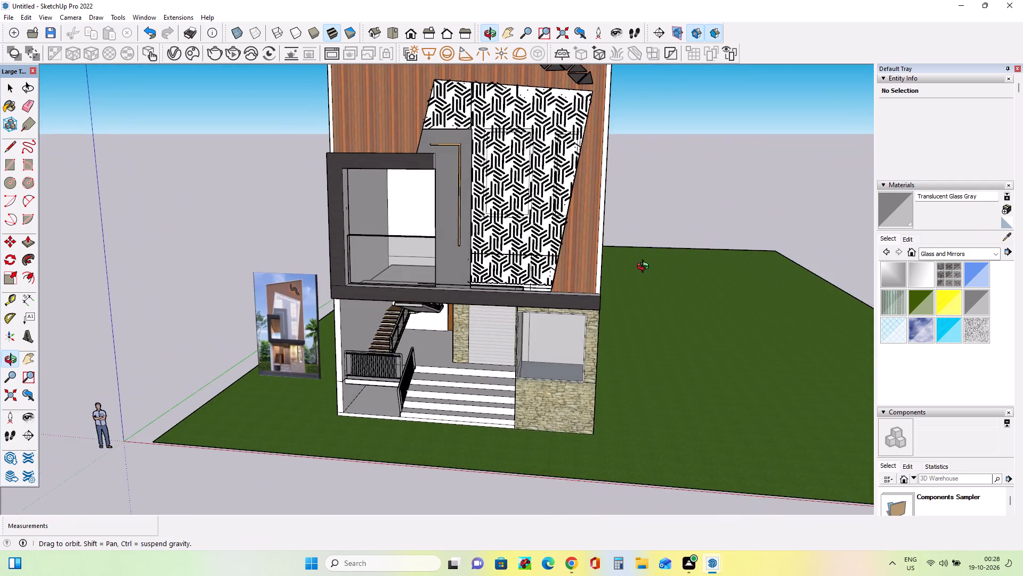
{"action": "middle_click_drag", "start_coordinate": [645, 268], "coordinate": [655, 245]}
{"action": "scroll", "coordinate": [524, 186], "scroll_direction": "up", "scroll_amount": 3}
{"action": "scroll", "coordinate": [522, 190], "scroll_direction": "down", "scroll_amount": 3}
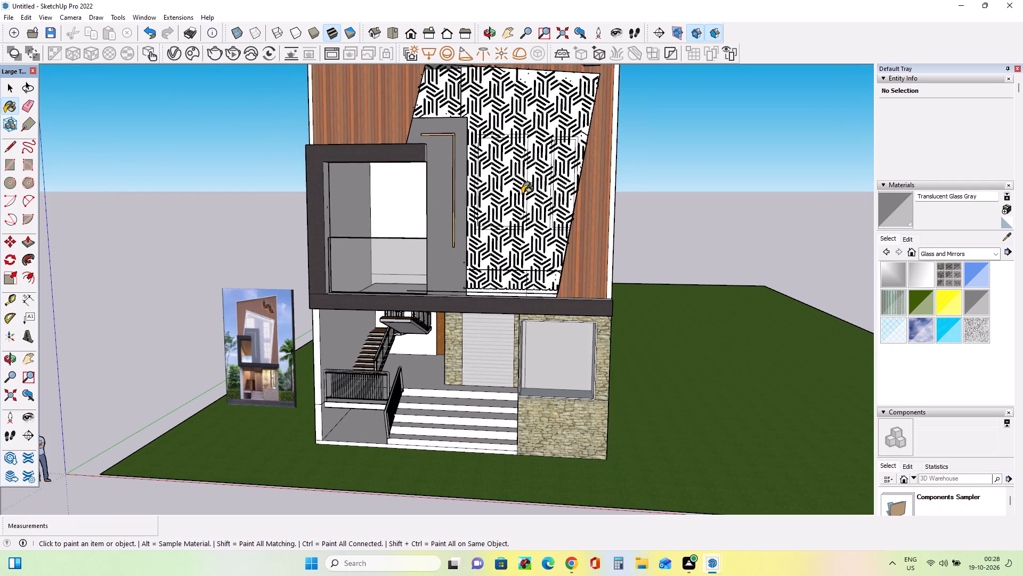
{"action": "scroll", "coordinate": [522, 194], "scroll_direction": "down", "scroll_amount": 5}
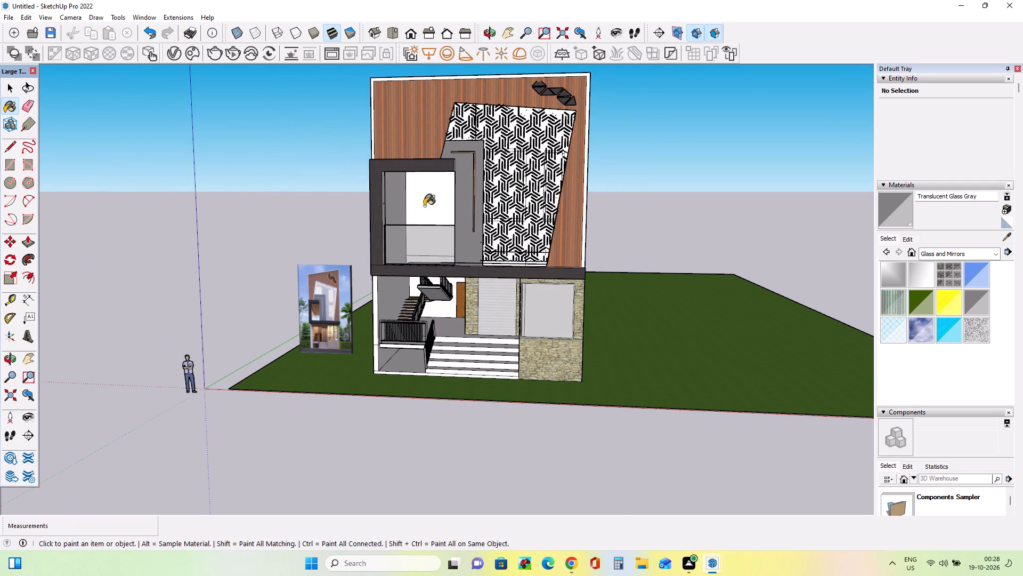
{"action": "middle_click_drag", "start_coordinate": [497, 189], "coordinate": [329, 239]}
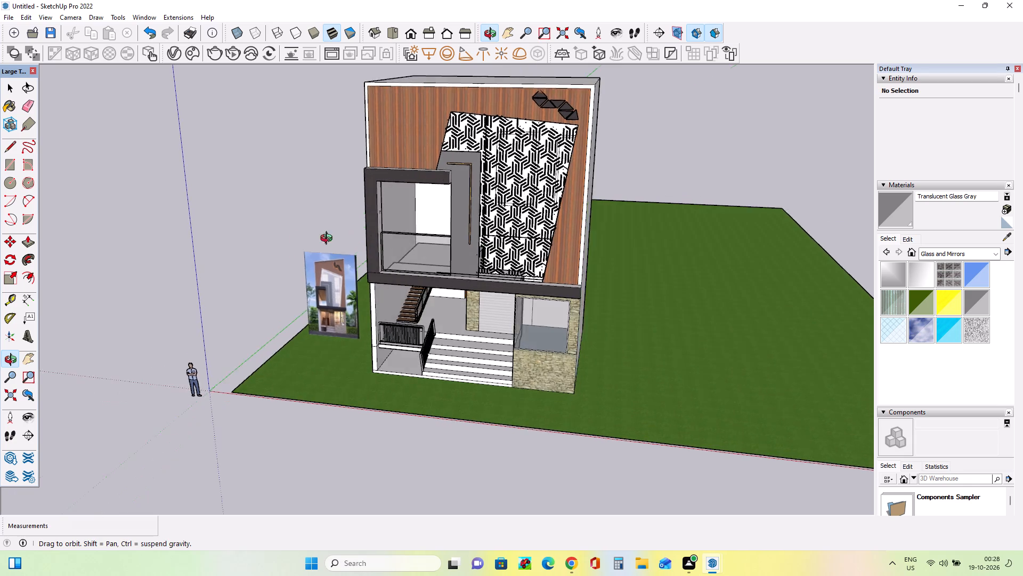
Frame the full front facade of the house from near eye level and render the view with V-Ray.
{"action": "middle_click_drag", "start_coordinate": [329, 239], "coordinate": [0, 239]}
{"action": "middle_click_drag", "start_coordinate": [515, 242], "coordinate": [251, 283]}
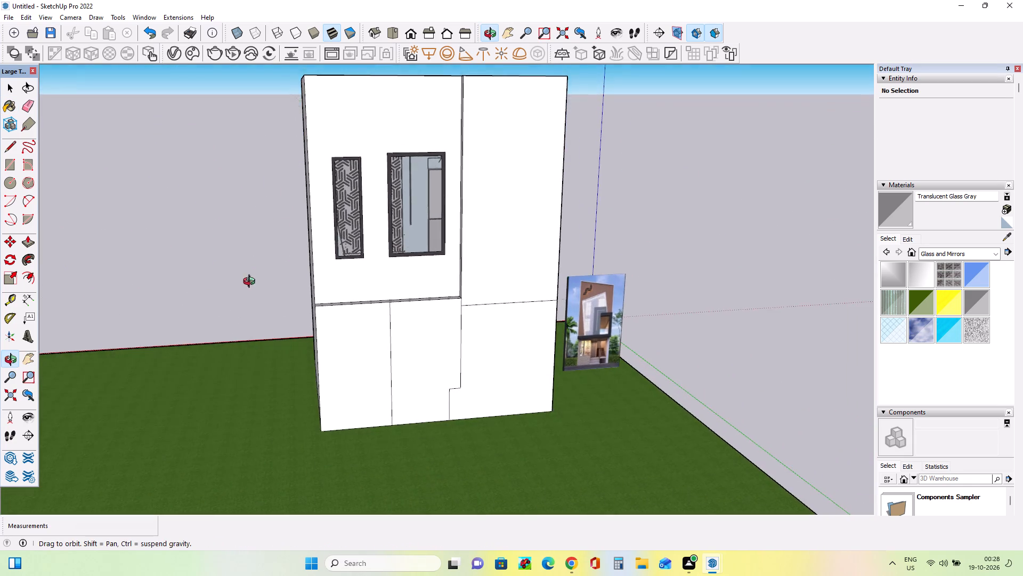
{"action": "middle_click_drag", "start_coordinate": [251, 283], "coordinate": [923, 336]}
{"action": "middle_click_drag", "start_coordinate": [524, 248], "coordinate": [591, 257]}
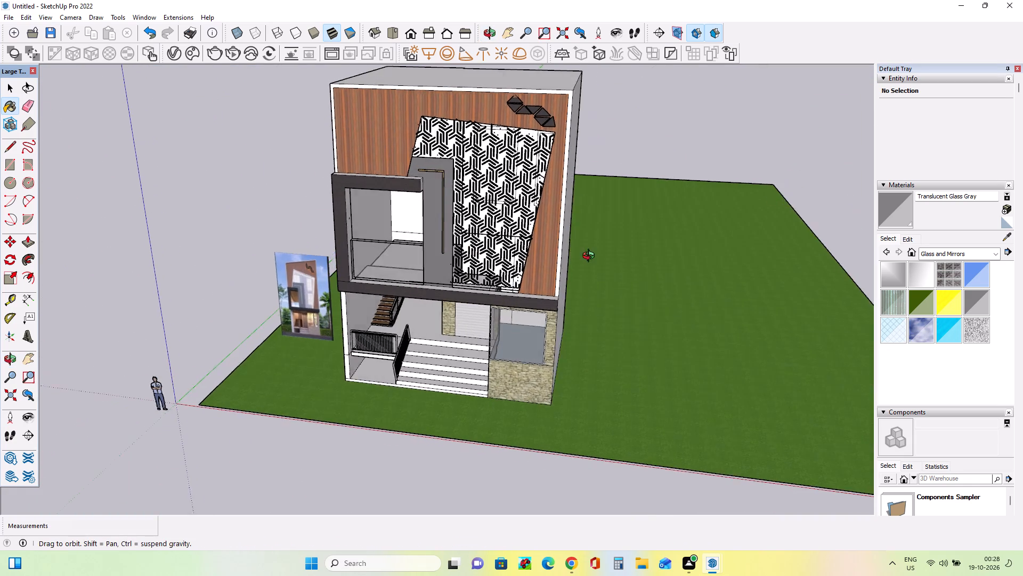
{"action": "middle_click_drag", "start_coordinate": [591, 257], "coordinate": [618, 219]}
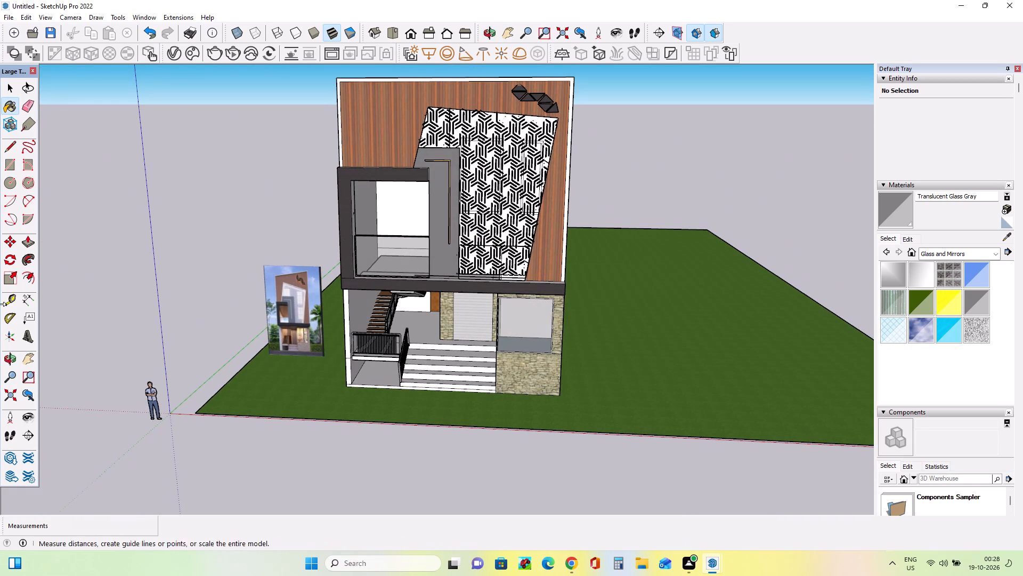
{"action": "left_click", "coordinate": [30, 354]}
{"action": "left_click_drag", "start_coordinate": [203, 254], "coordinate": [177, 337]}
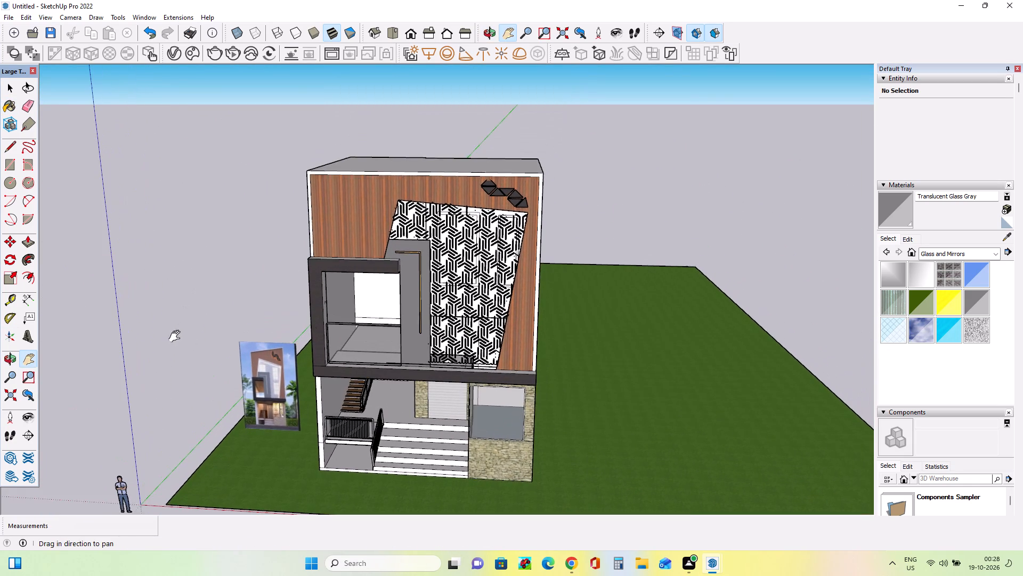
{"action": "left_click_drag", "start_coordinate": [177, 337], "coordinate": [176, 338]}
{"action": "middle_click_drag", "start_coordinate": [406, 337], "coordinate": [424, 302]}
{"action": "scroll", "coordinate": [380, 310], "scroll_direction": "up", "scroll_amount": 1}
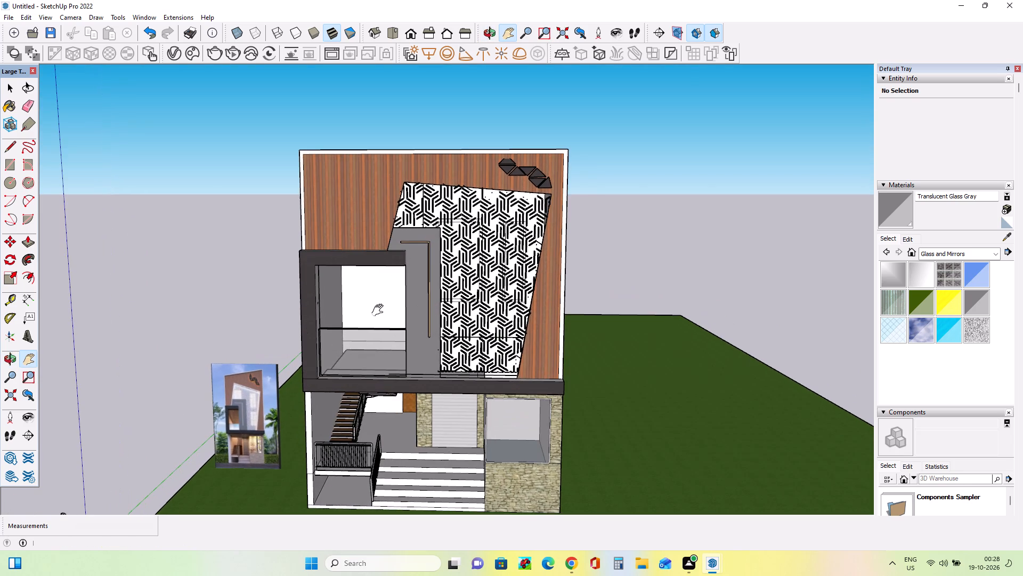
{"action": "left_click_drag", "start_coordinate": [380, 310], "coordinate": [379, 300]}
{"action": "middle_click", "coordinate": [389, 300]}
{"action": "scroll", "coordinate": [389, 300], "scroll_direction": "up", "scroll_amount": 1}
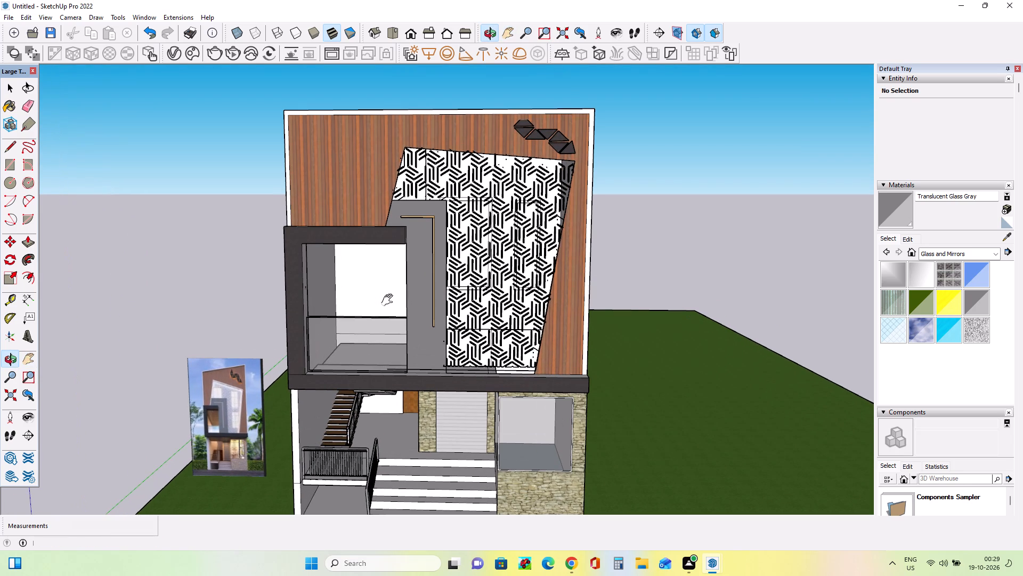
{"action": "left_click_drag", "start_coordinate": [508, 280], "coordinate": [507, 267]}
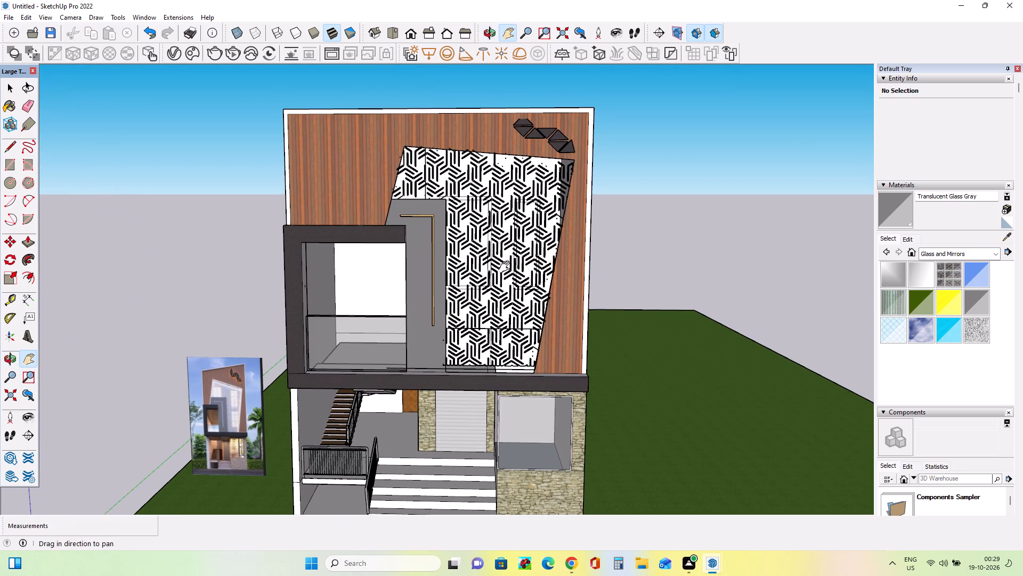
{"action": "left_click_drag", "start_coordinate": [507, 267], "coordinate": [507, 255]}
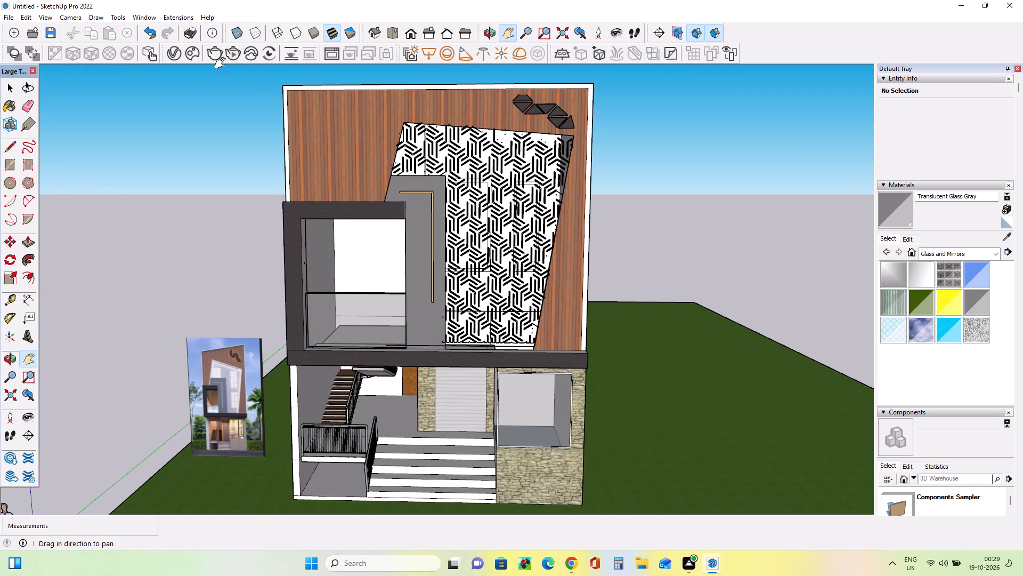
{"action": "left_click", "coordinate": [220, 59]}
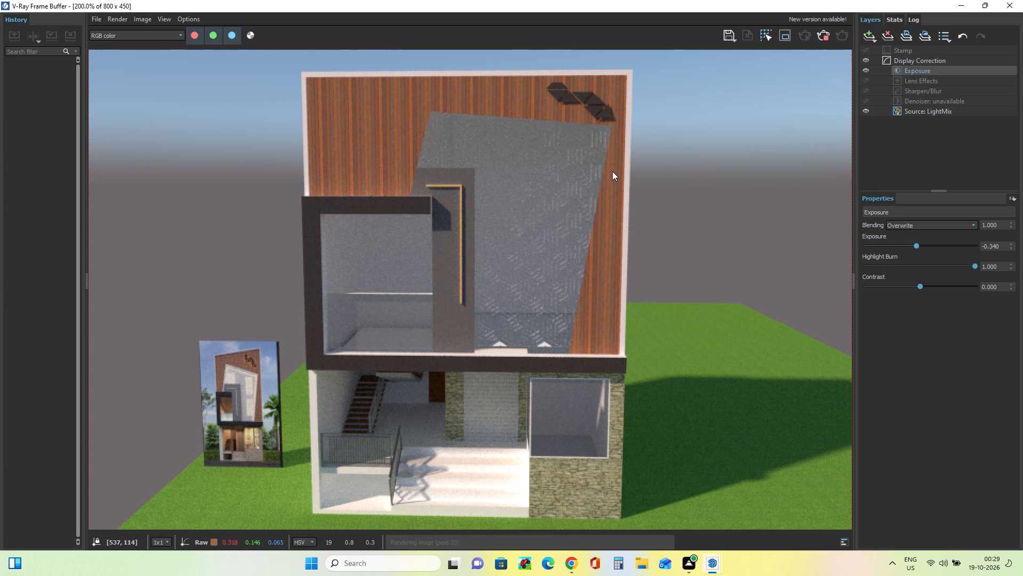
Examine the tilted panel, balcony glass and facade in the finished render and compare them with the model.
{"action": "scroll", "coordinate": [612, 170], "scroll_direction": "up", "scroll_amount": 1}
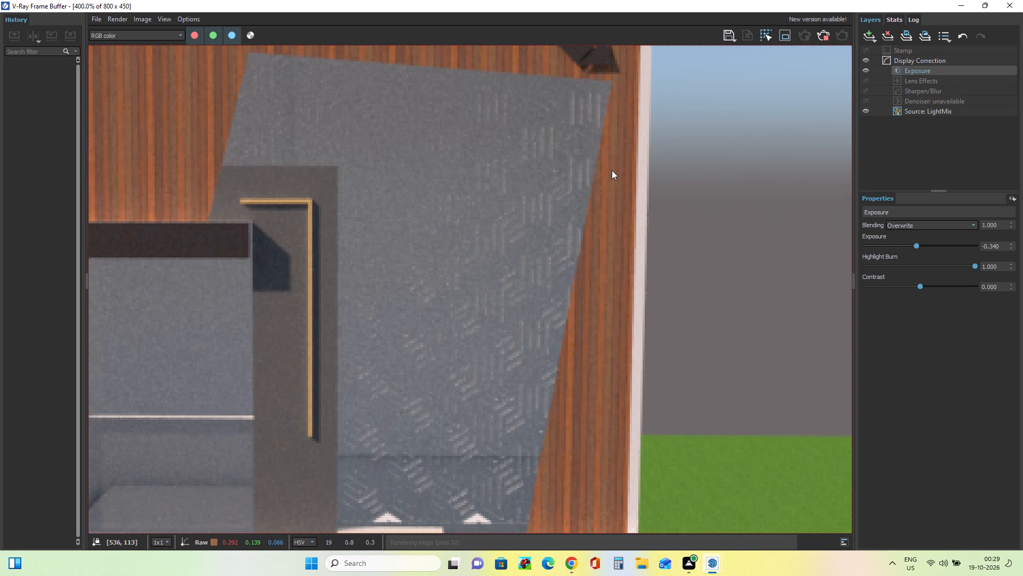
{"action": "scroll", "coordinate": [612, 170], "scroll_direction": "down", "scroll_amount": 1}
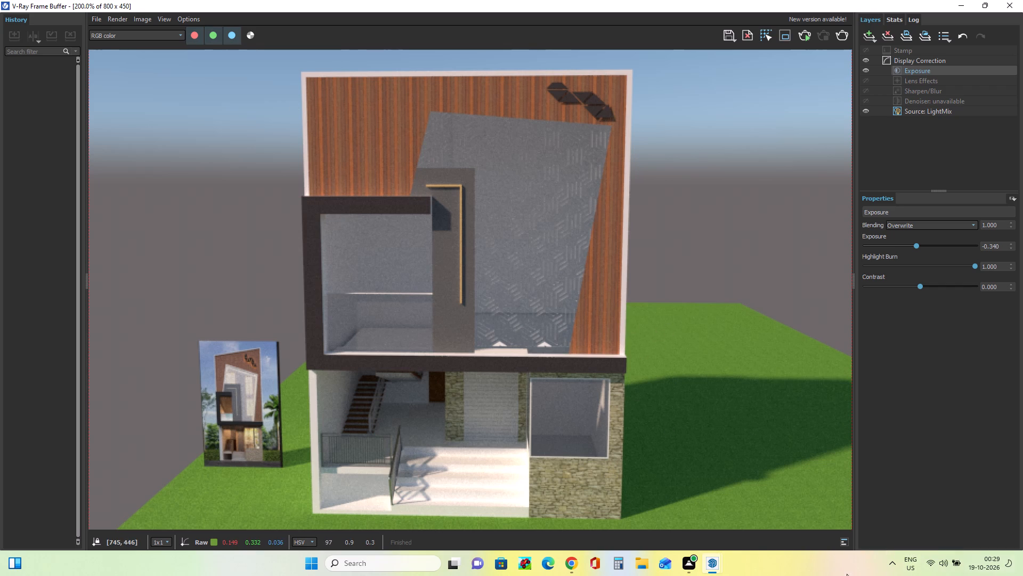
{"action": "left_click", "coordinate": [709, 566]}
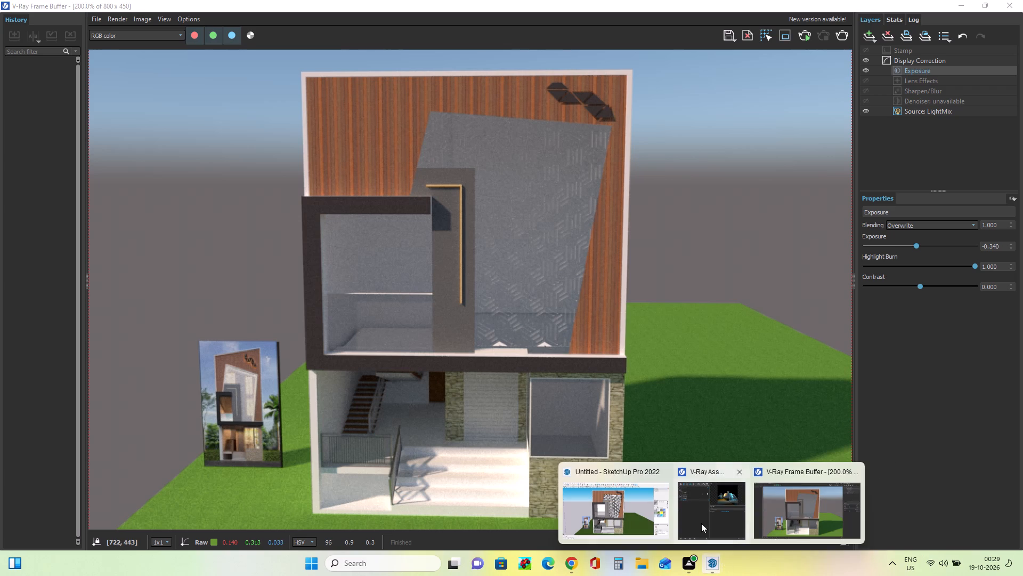
{"action": "left_click", "coordinate": [619, 513]}
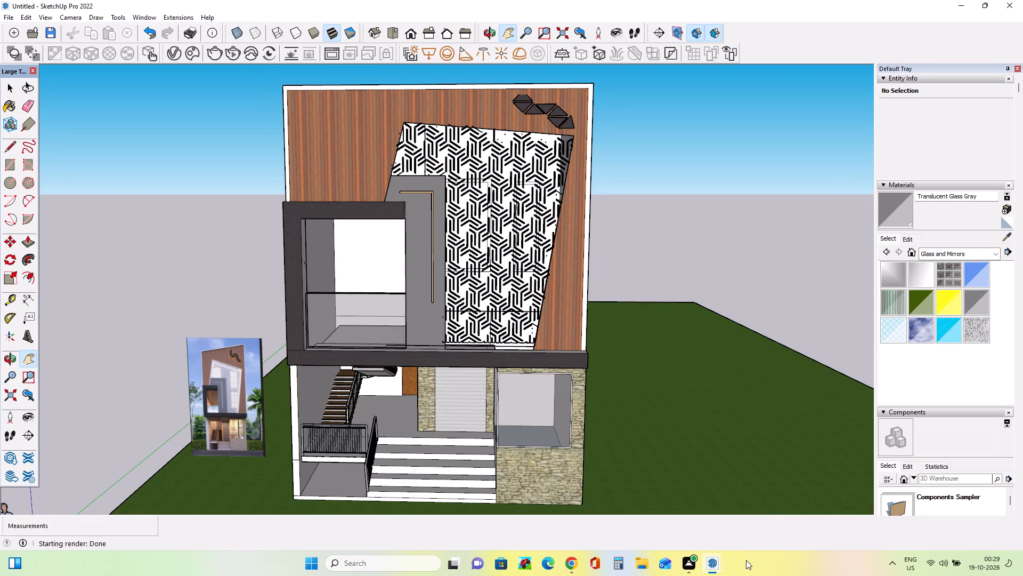
{"action": "left_click", "coordinate": [817, 521]}
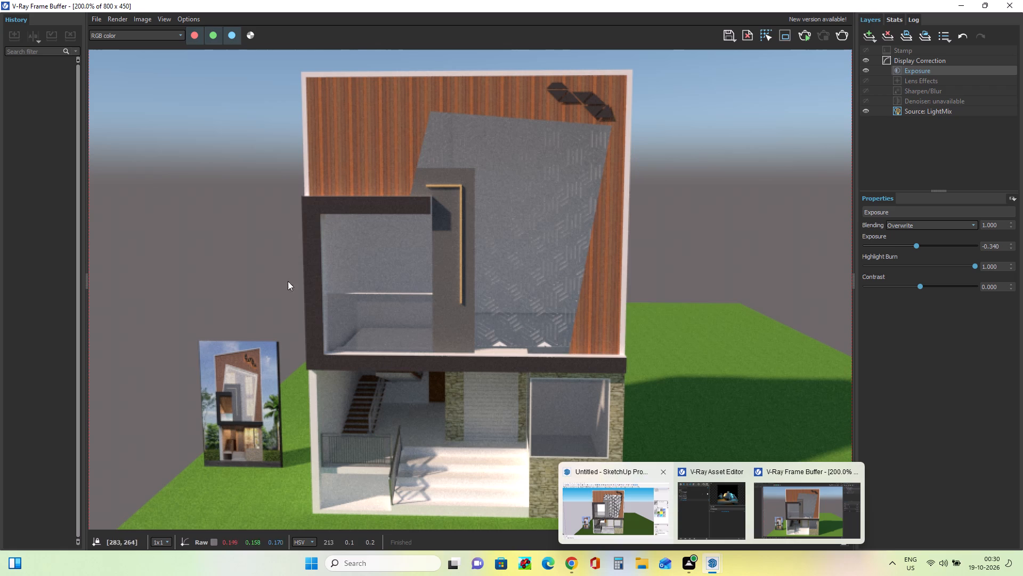
{"action": "left_click", "coordinate": [961, 3]}
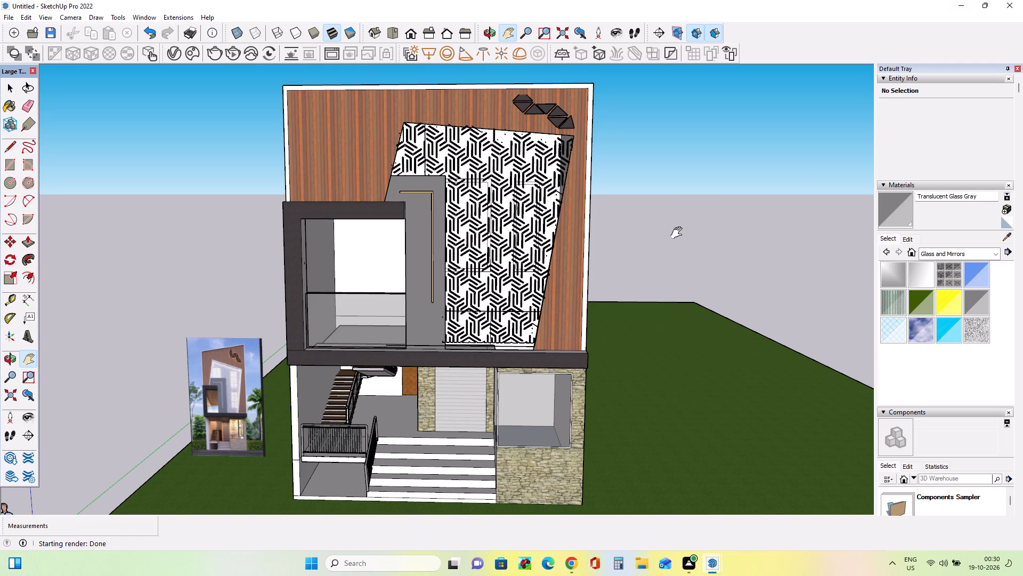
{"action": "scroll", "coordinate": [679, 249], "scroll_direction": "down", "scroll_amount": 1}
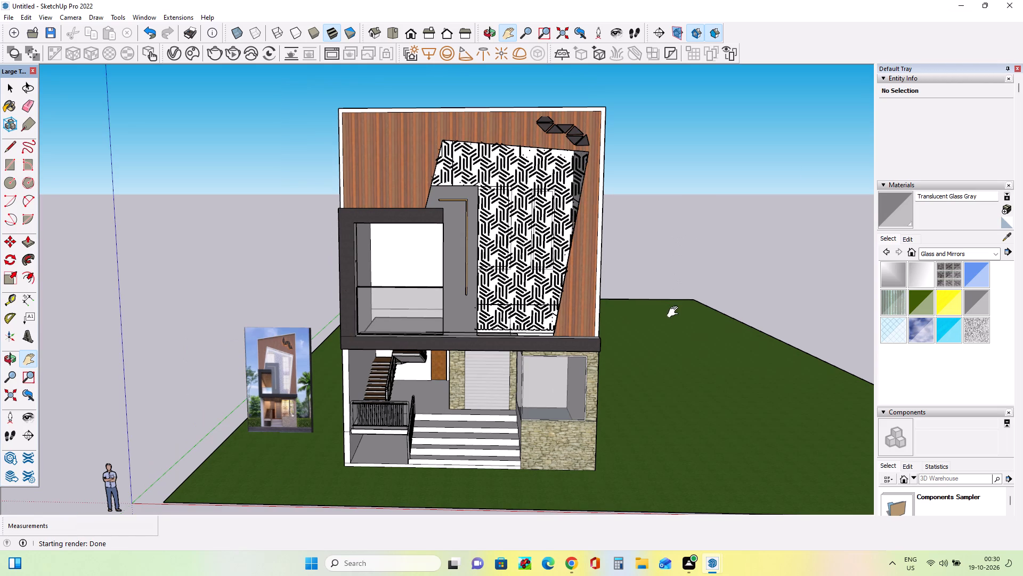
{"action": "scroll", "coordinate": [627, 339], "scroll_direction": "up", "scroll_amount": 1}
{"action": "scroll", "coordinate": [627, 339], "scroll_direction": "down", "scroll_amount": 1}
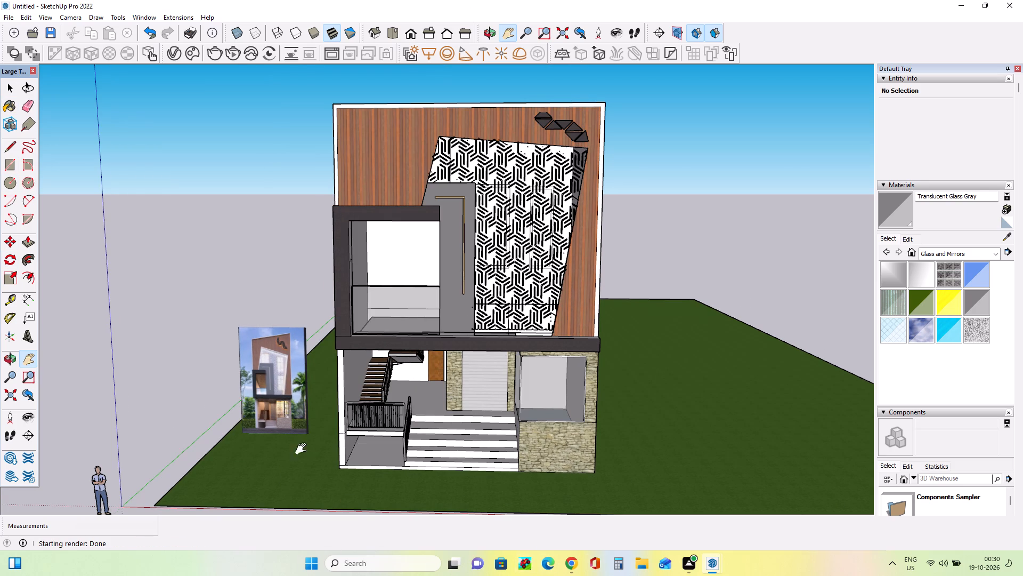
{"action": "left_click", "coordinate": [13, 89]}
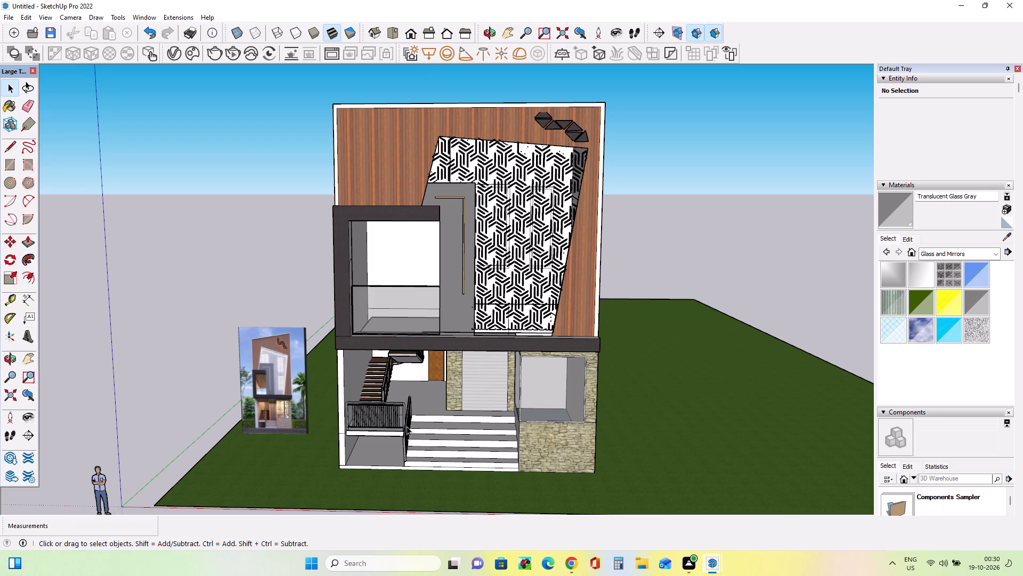
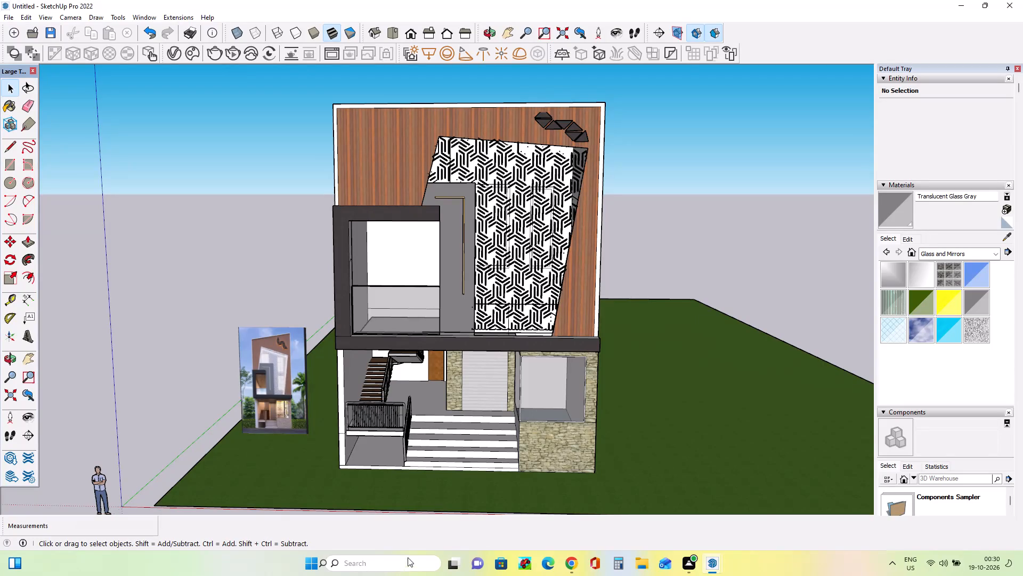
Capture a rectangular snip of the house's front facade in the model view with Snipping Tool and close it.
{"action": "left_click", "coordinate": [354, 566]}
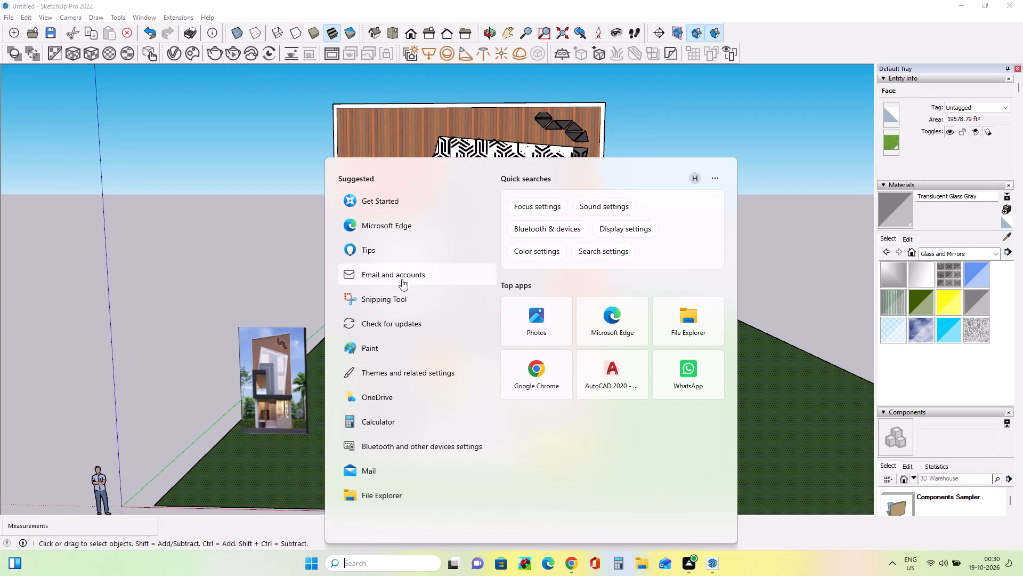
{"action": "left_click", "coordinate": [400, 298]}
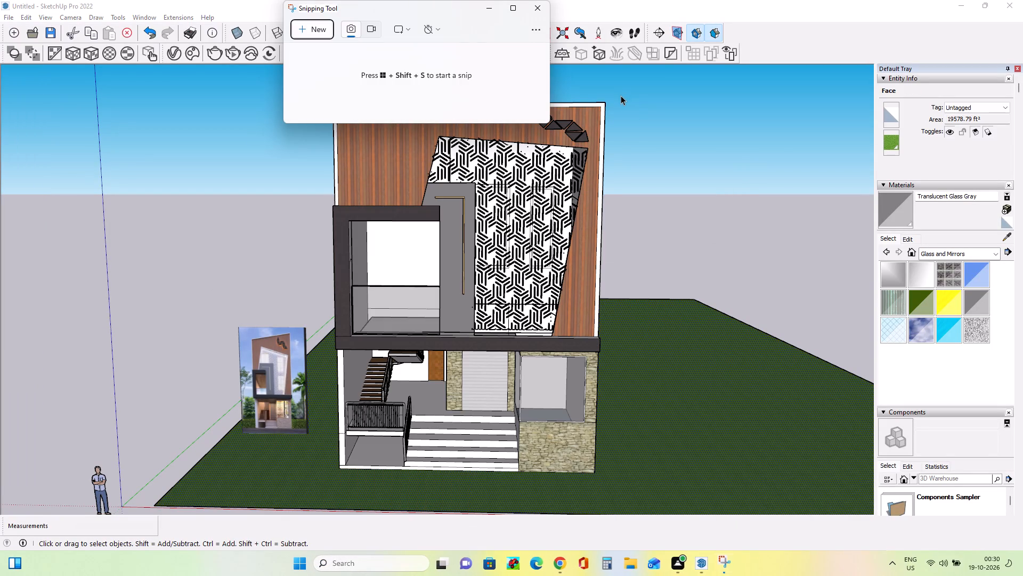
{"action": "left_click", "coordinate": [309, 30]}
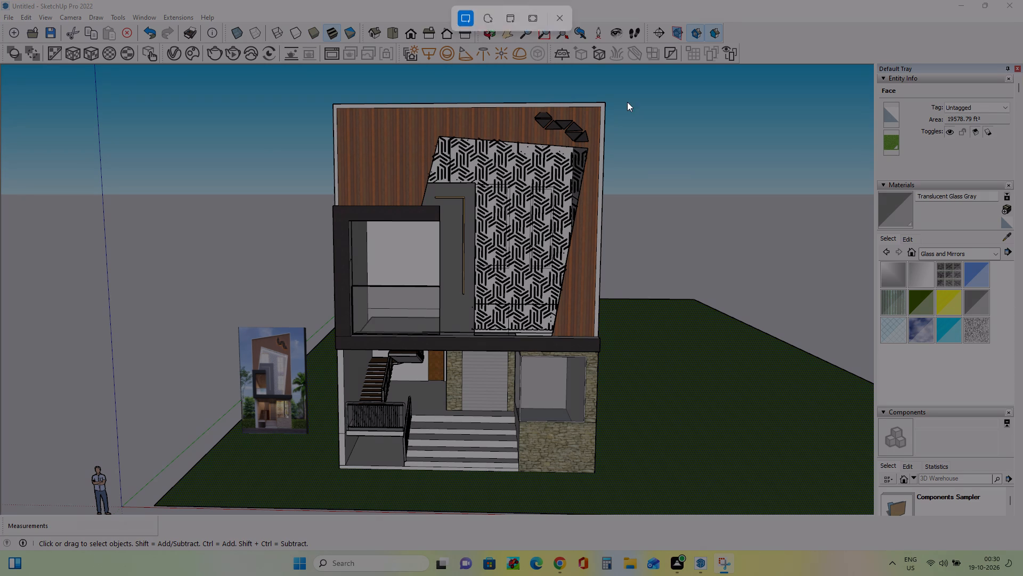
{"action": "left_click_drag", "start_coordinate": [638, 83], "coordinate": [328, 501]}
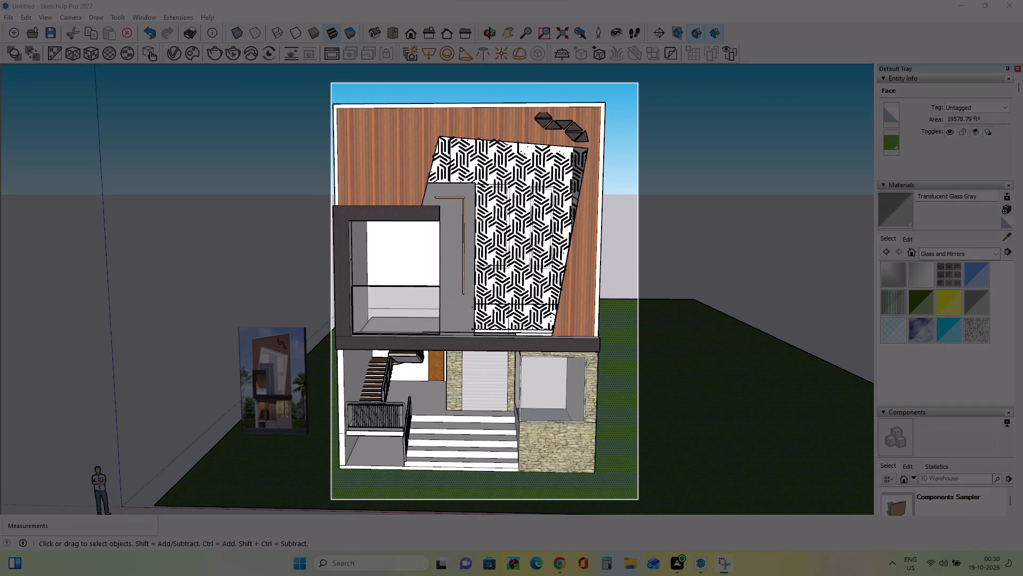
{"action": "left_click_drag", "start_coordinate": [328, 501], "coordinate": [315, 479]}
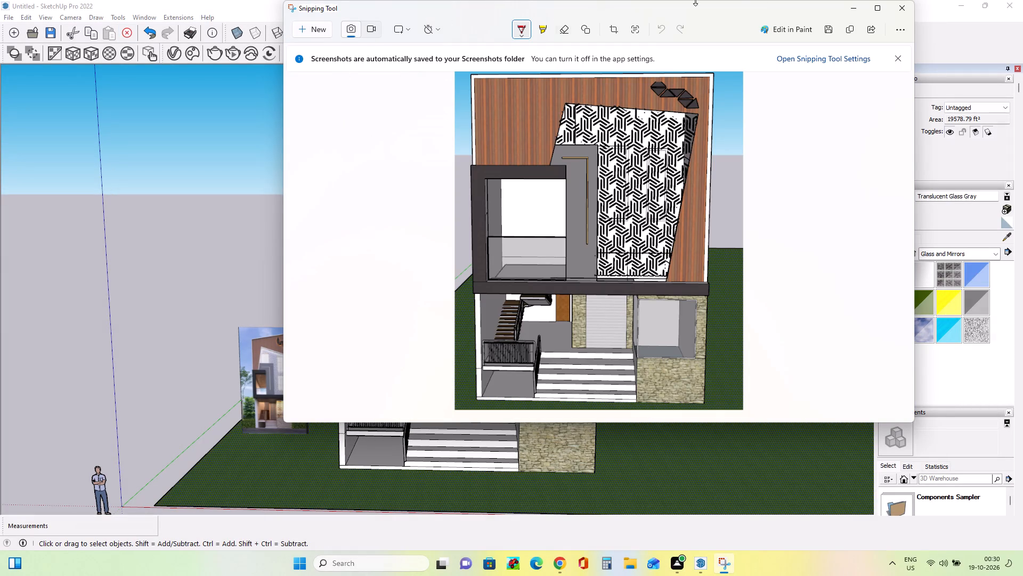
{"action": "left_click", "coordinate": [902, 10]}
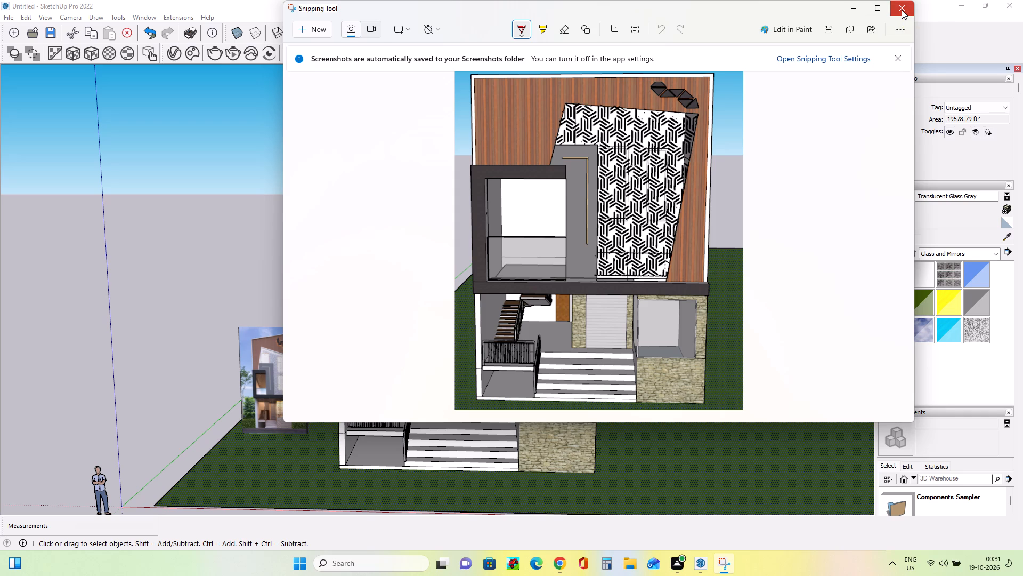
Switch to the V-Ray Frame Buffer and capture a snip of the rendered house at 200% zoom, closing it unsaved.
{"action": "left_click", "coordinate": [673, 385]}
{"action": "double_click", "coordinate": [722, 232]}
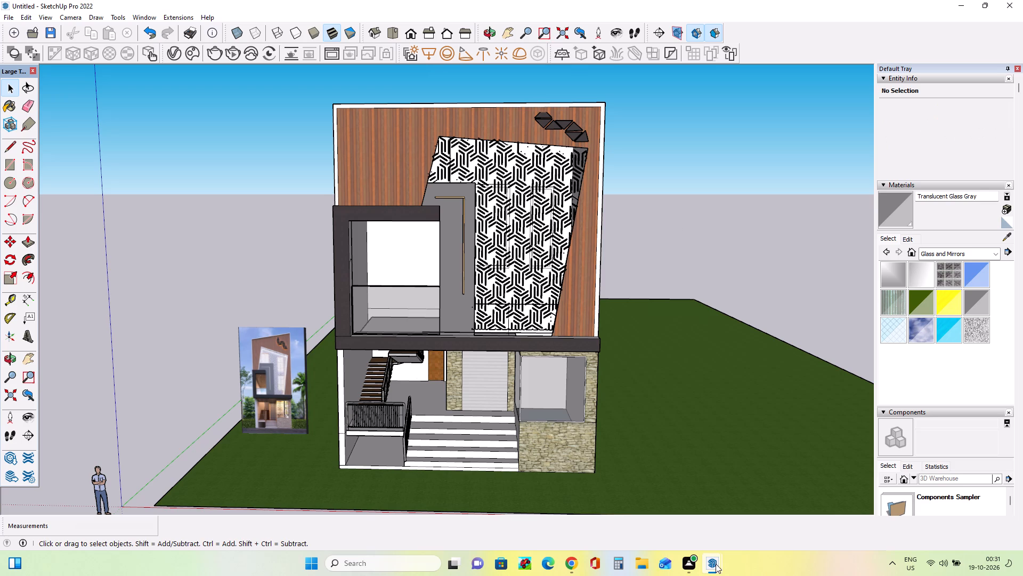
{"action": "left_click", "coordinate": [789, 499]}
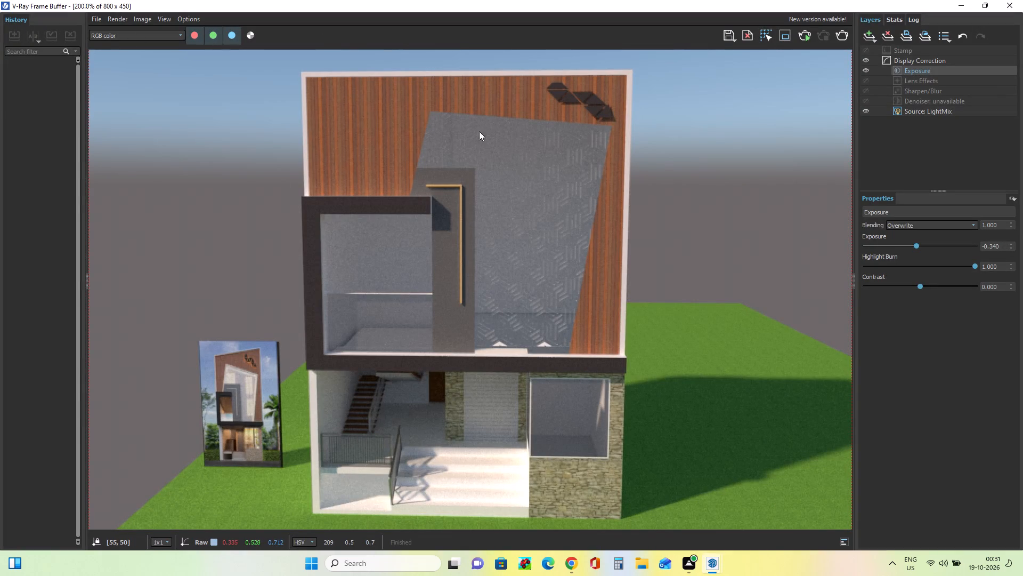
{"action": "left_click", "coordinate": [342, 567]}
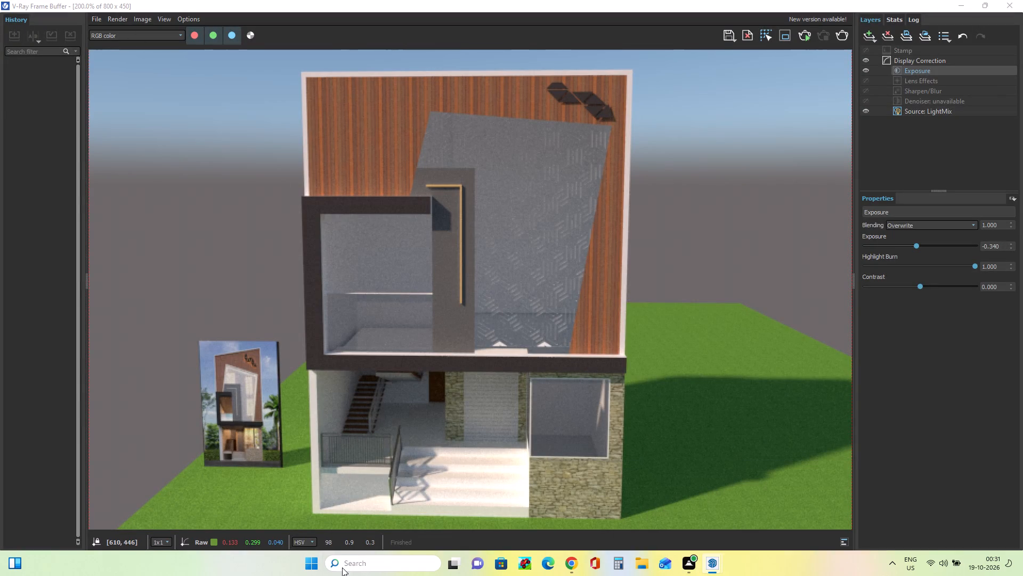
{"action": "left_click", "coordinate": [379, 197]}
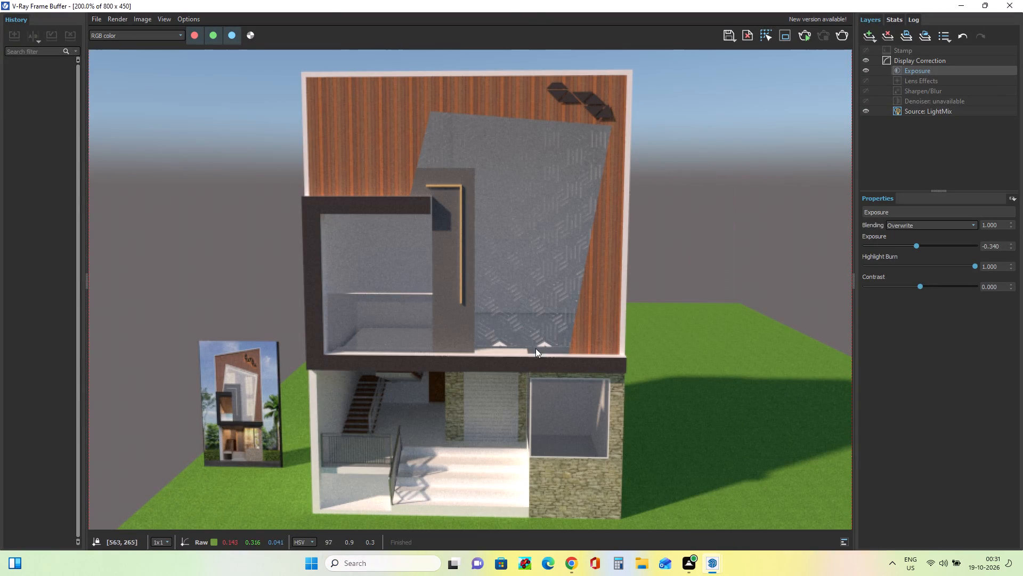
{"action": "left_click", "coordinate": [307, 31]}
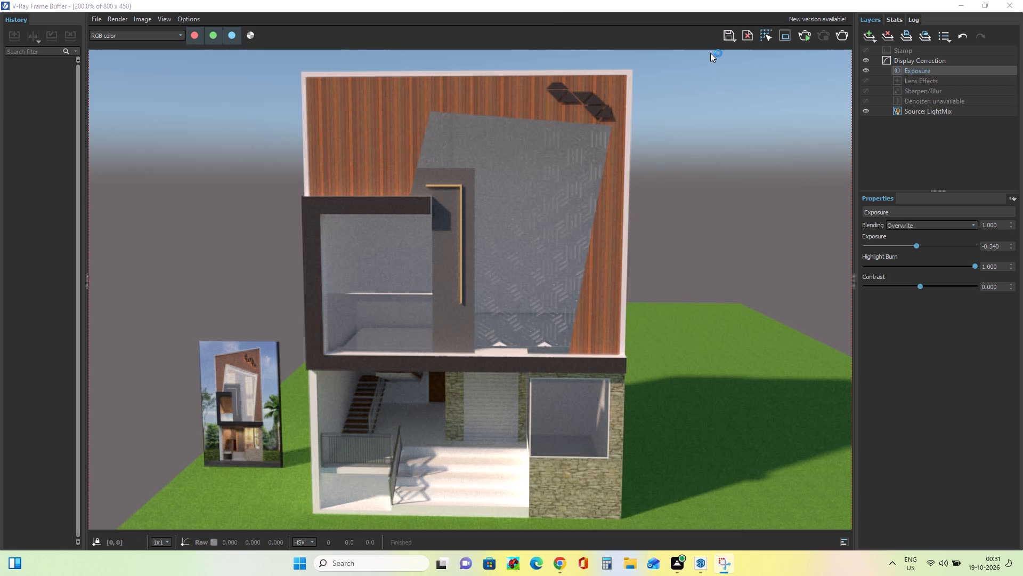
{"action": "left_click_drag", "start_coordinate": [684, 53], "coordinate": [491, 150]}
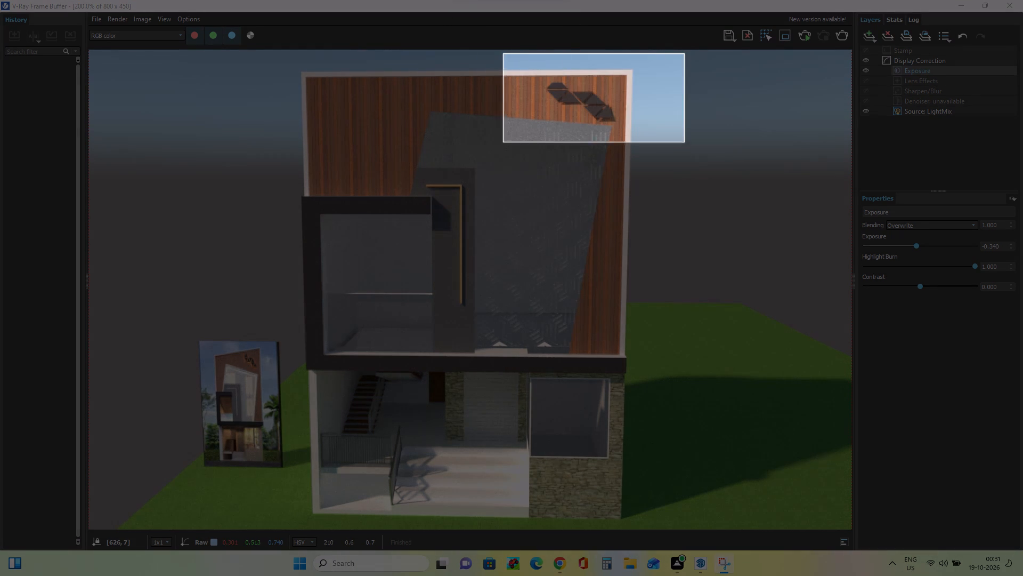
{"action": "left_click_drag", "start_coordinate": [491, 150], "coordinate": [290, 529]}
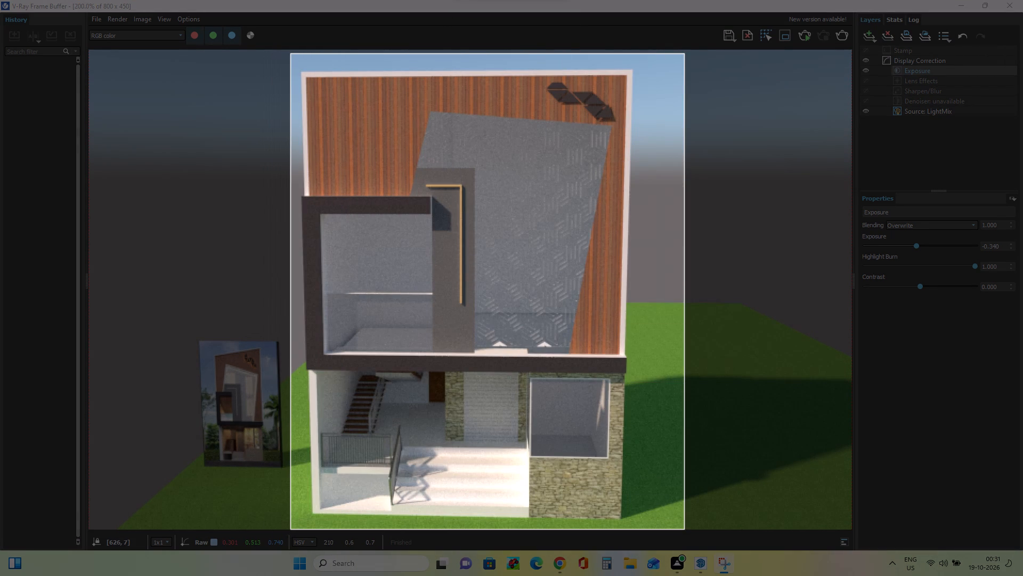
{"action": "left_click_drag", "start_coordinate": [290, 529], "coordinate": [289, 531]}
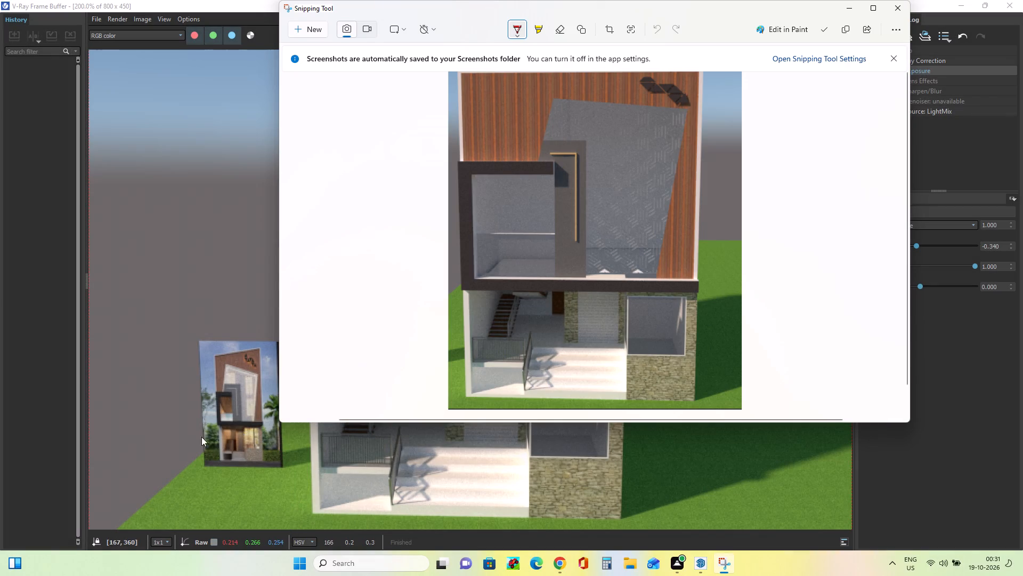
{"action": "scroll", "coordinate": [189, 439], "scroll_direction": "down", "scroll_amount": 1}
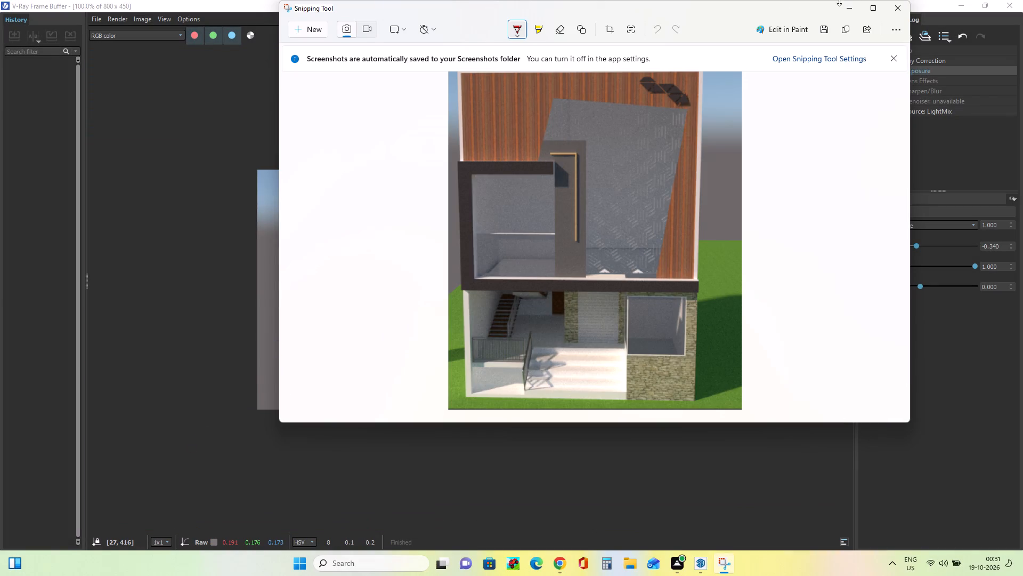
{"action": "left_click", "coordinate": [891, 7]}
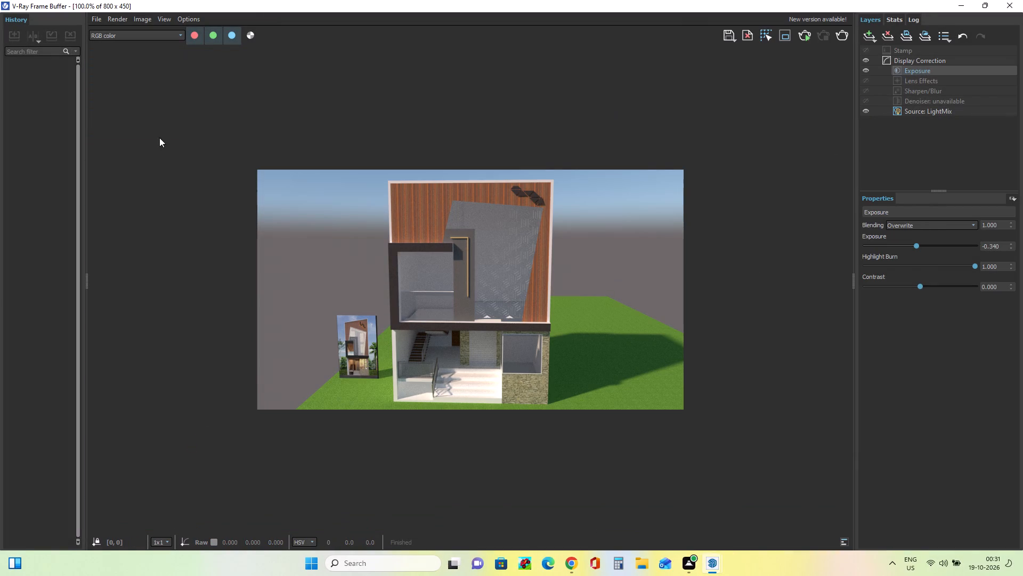
Capture a rectangular snip of the rendered house at 100% zoom with Snipping Tool, leaving out the reference picture.
{"action": "left_click", "coordinate": [393, 568]}
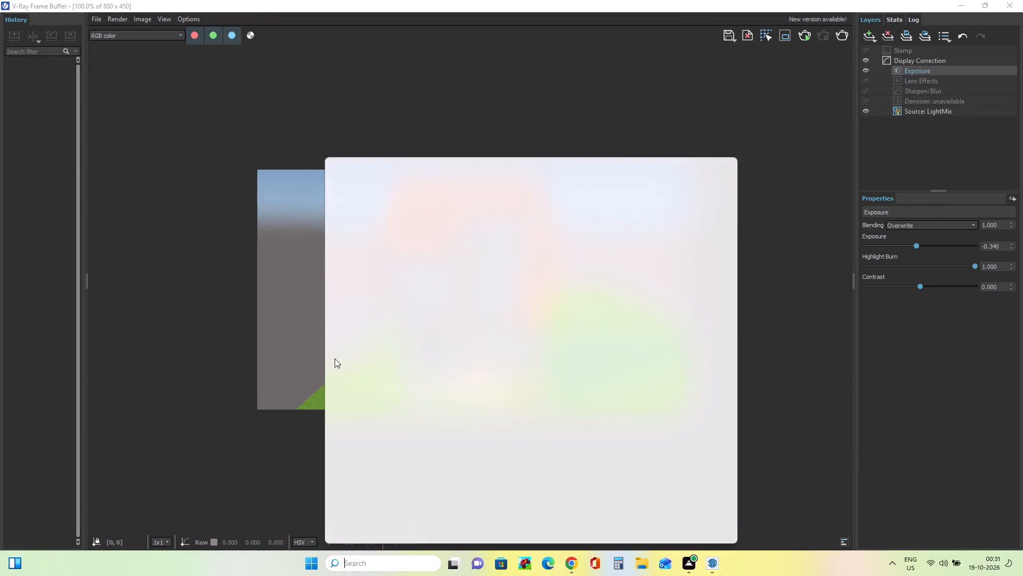
{"action": "left_click", "coordinate": [374, 197]}
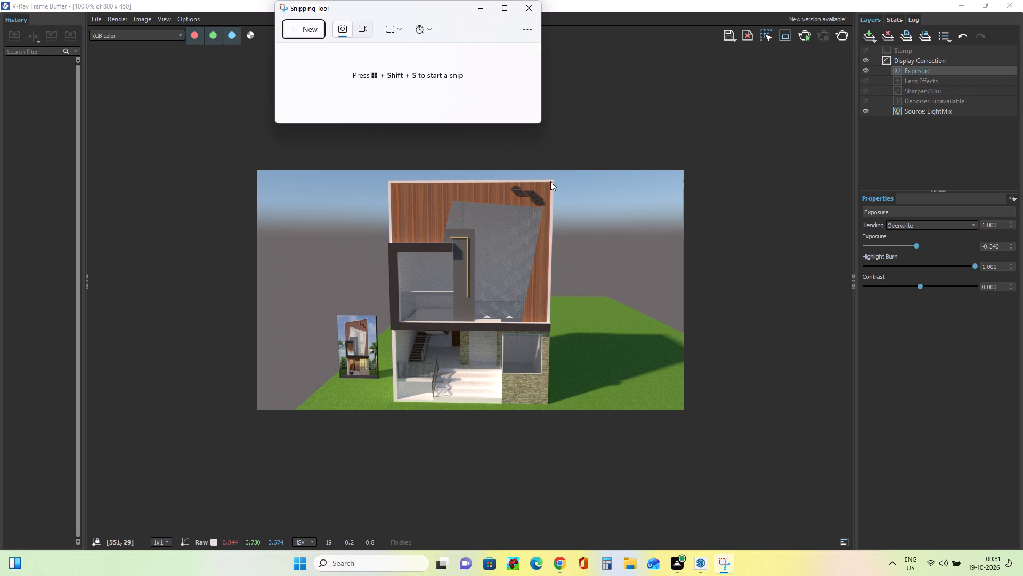
{"action": "left_click", "coordinate": [305, 35]}
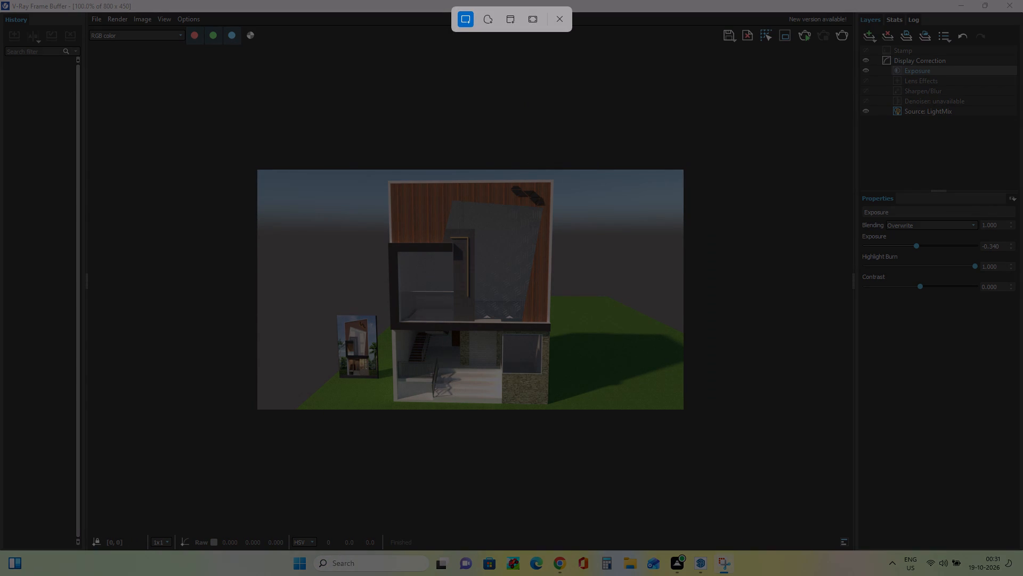
{"action": "left_click_drag", "start_coordinate": [598, 170], "coordinate": [376, 413]}
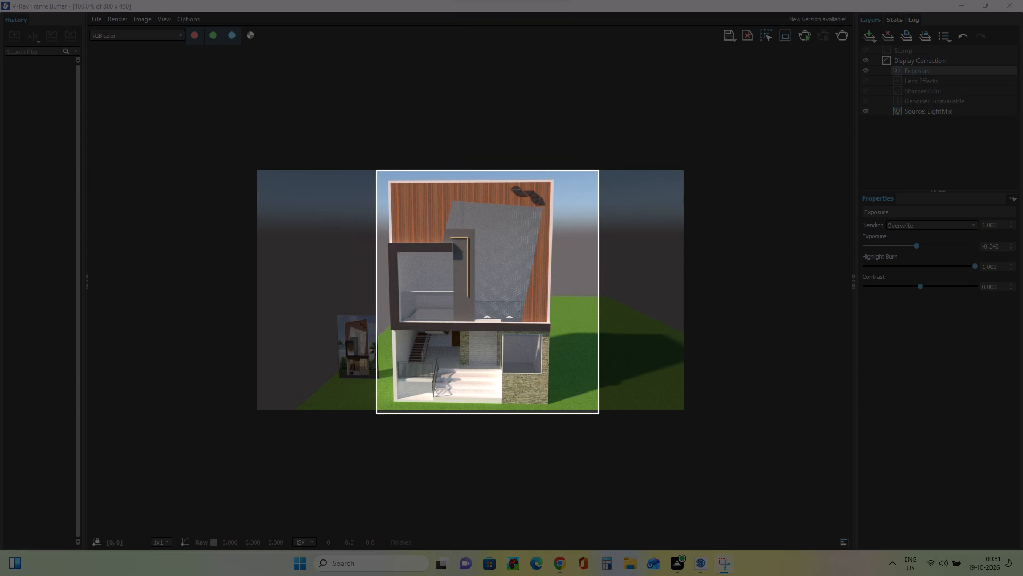
{"action": "left_click_drag", "start_coordinate": [376, 413], "coordinate": [381, 410]}
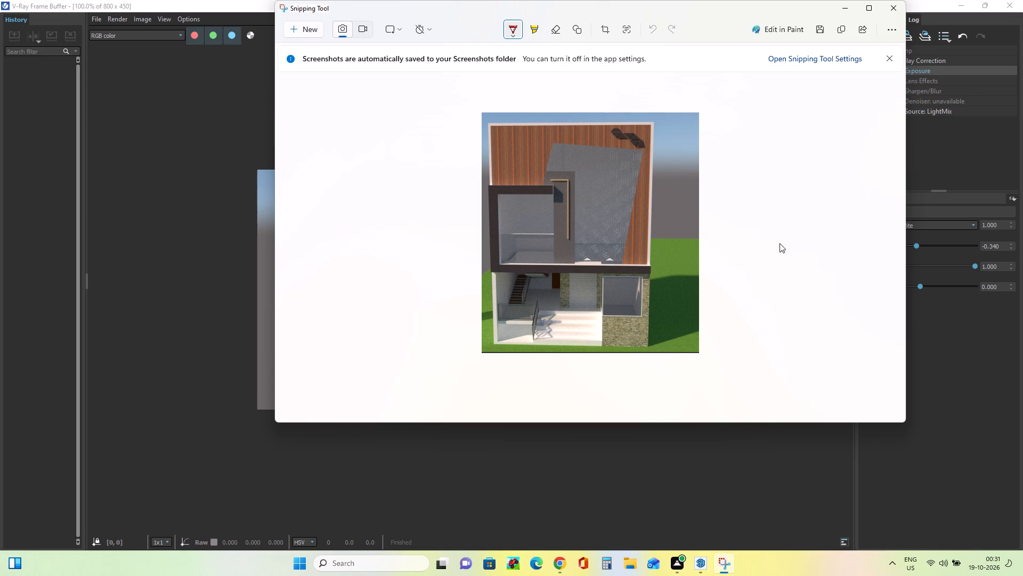
Save the snip to the Desktop as PNG "Modern Narrow-Lot Elevation with CNC Jali Screen pdf" and return to the SketchUp model.
{"action": "key", "text": "ctrl+s"}
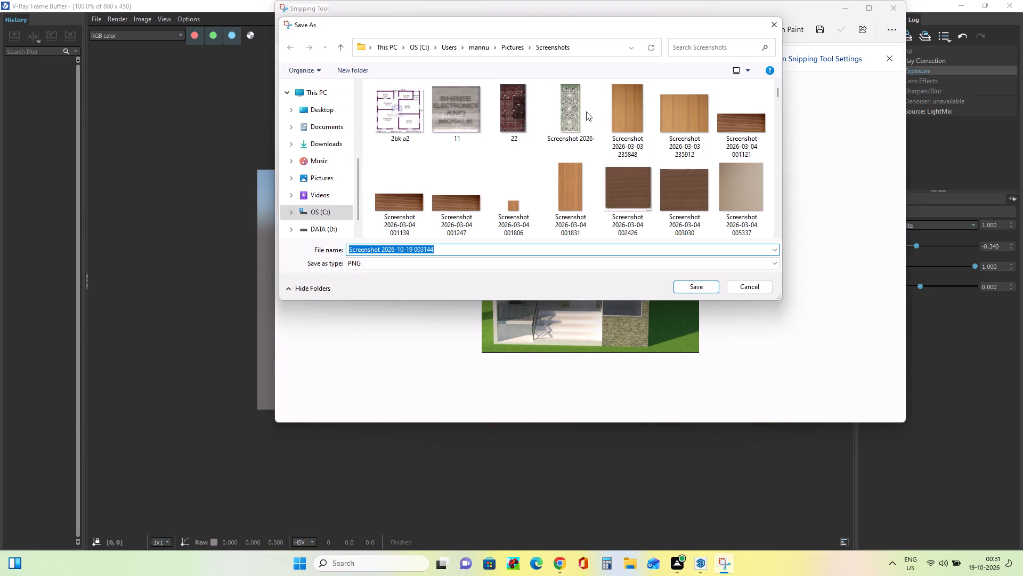
{"action": "left_click", "coordinate": [323, 111]}
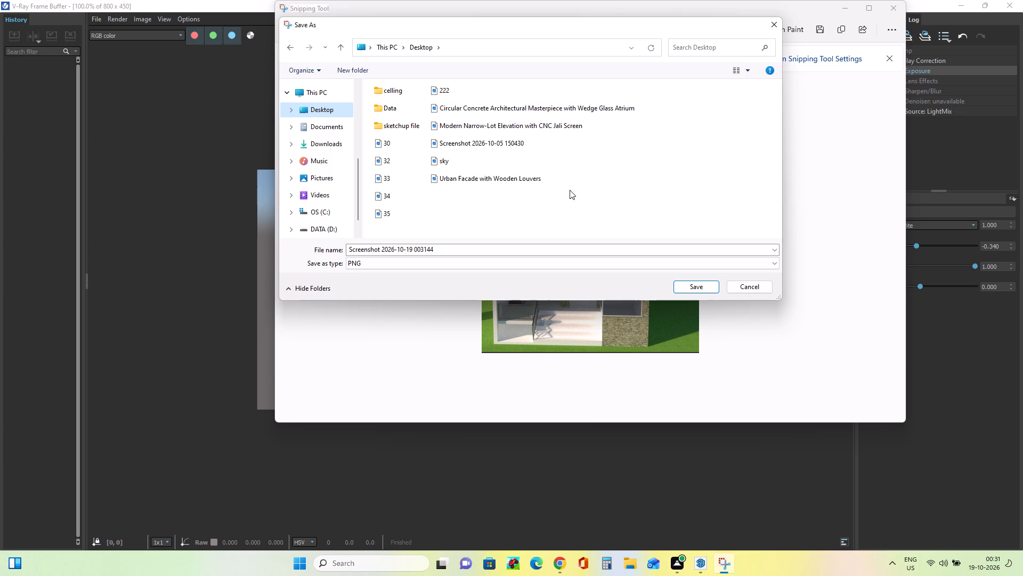
{"action": "left_click", "coordinate": [558, 125]}
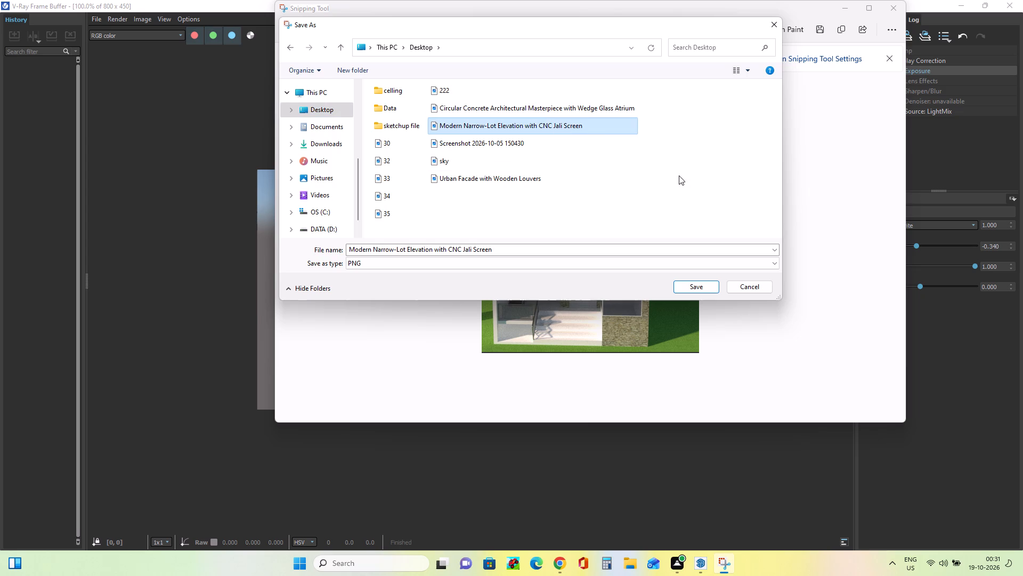
{"action": "left_click", "coordinate": [705, 293]}
{"action": "left_click", "coordinate": [603, 281]}
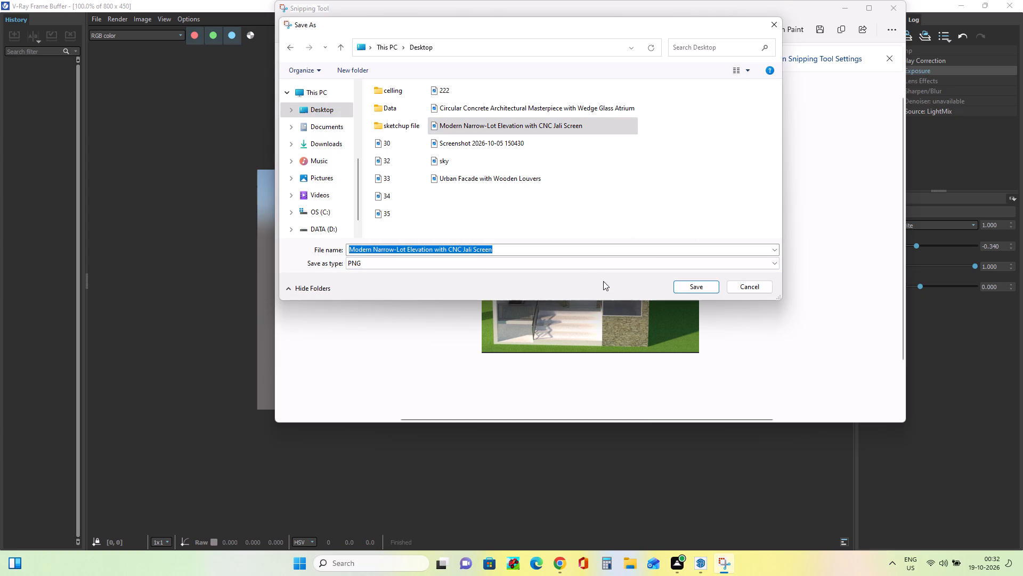
{"action": "left_click", "coordinate": [515, 249]}
{"action": "left_click", "coordinate": [508, 249]}
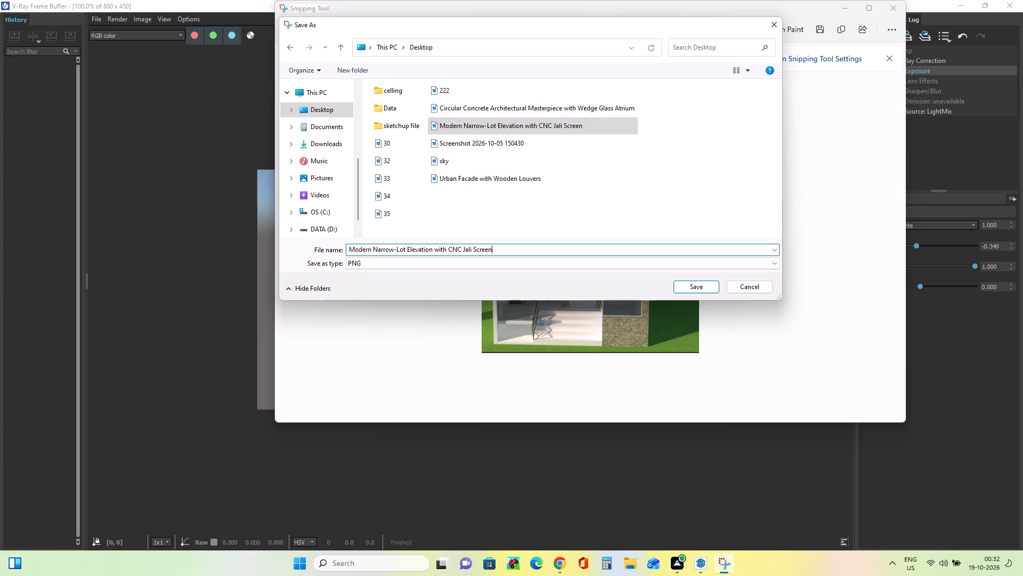
{"action": "key", "text": "space"}
{"action": "key", "text": "p"}
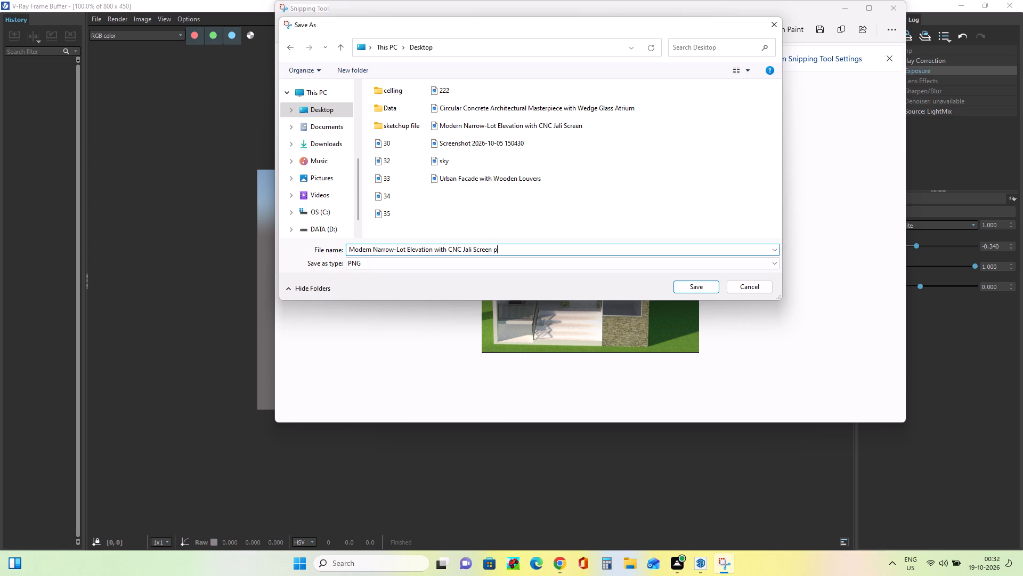
{"action": "type", "text": "df"}
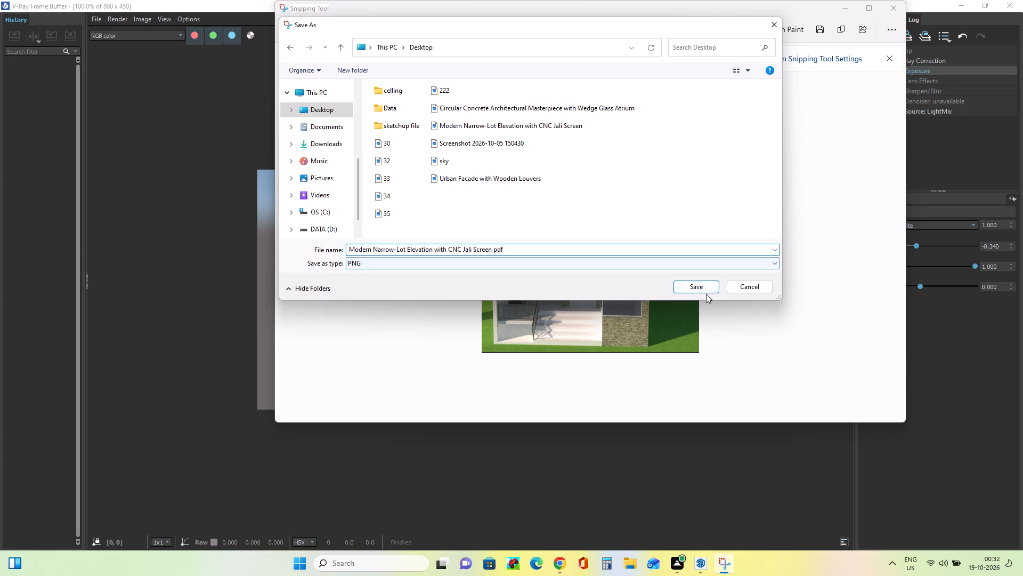
{"action": "left_click", "coordinate": [705, 285]}
{"action": "left_click", "coordinate": [840, 7]}
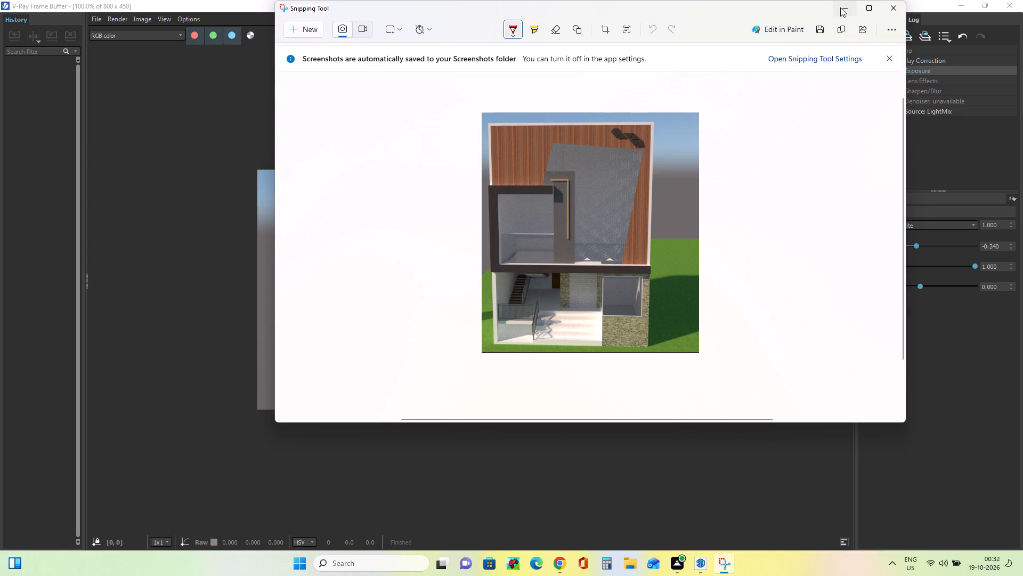
{"action": "left_click", "coordinate": [1008, 7]}
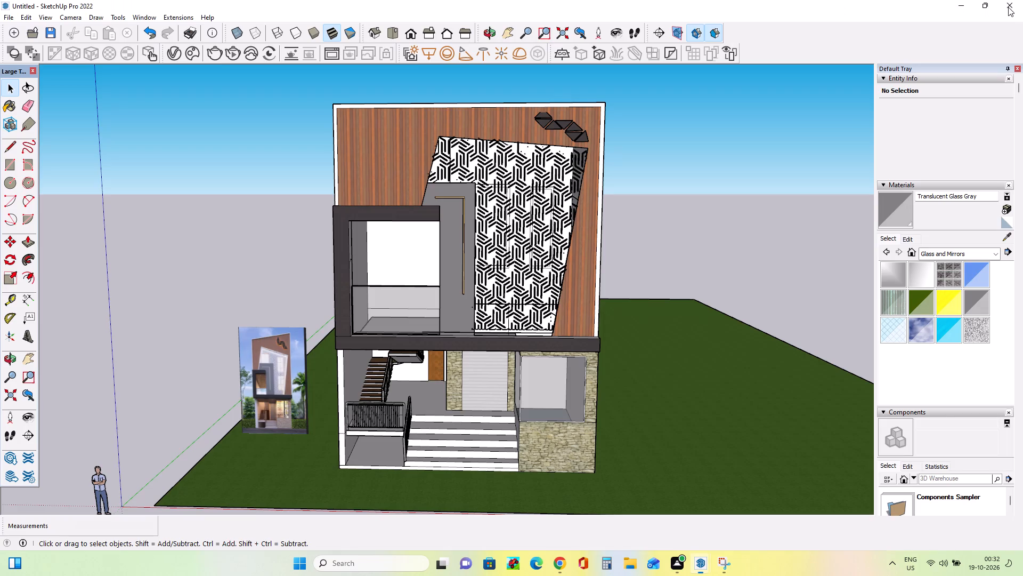
Delete the reference picture standing beside the house.
{"action": "left_click", "coordinate": [289, 383]}
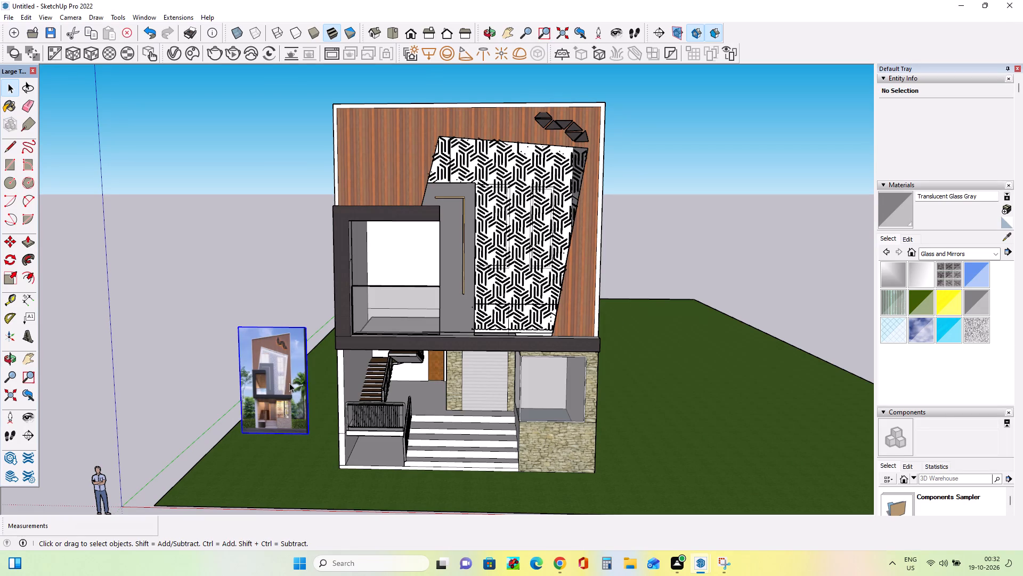
{"action": "key", "text": "Delete"}
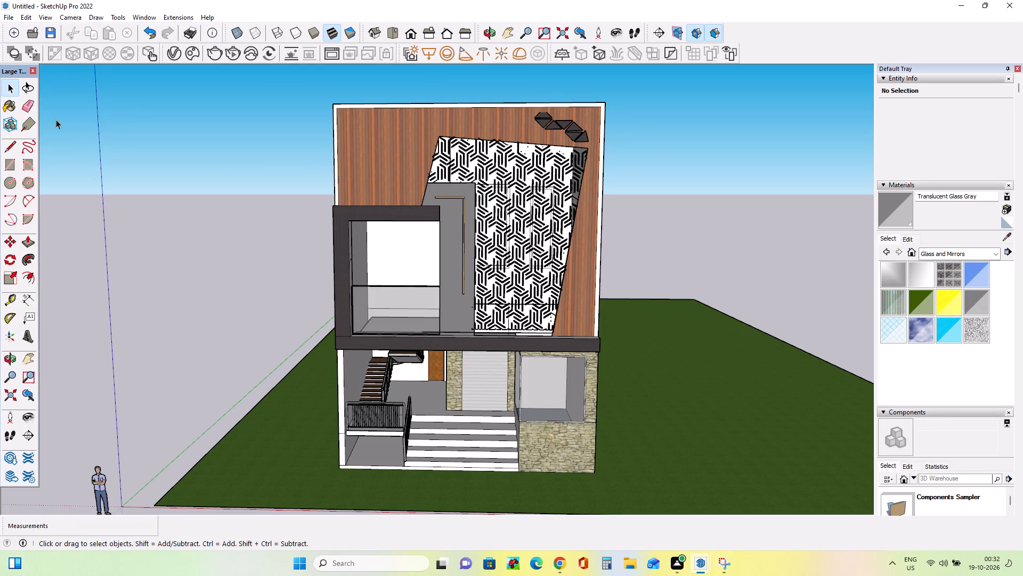
Save the model to the Desktop as a SketchUp file named "Modern Narrow-Lot Elevation with CNC Jali Screen skp".
{"action": "key", "text": "ctrl+s"}
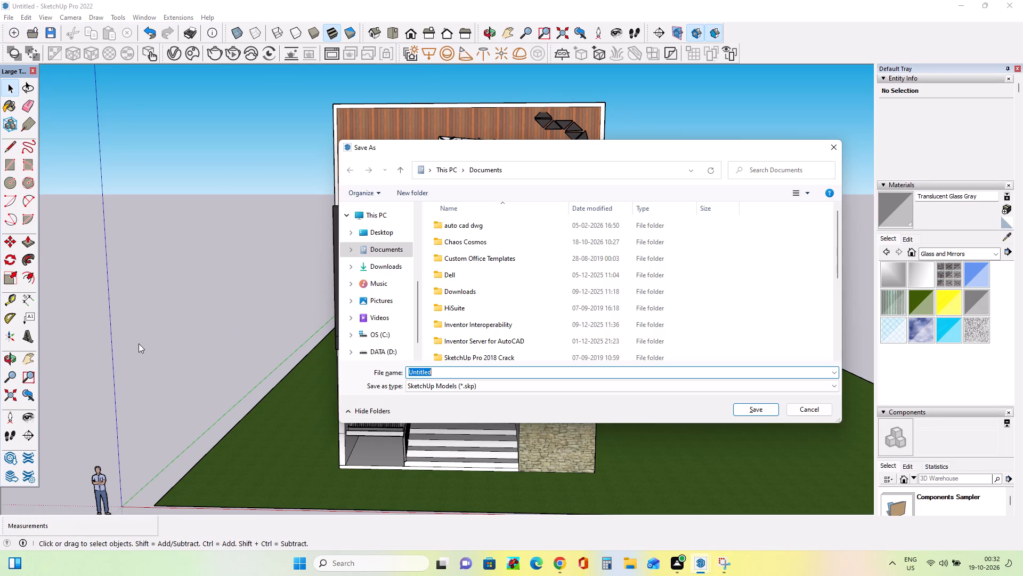
{"action": "left_click", "coordinate": [391, 228]}
{"action": "left_click", "coordinate": [461, 375]}
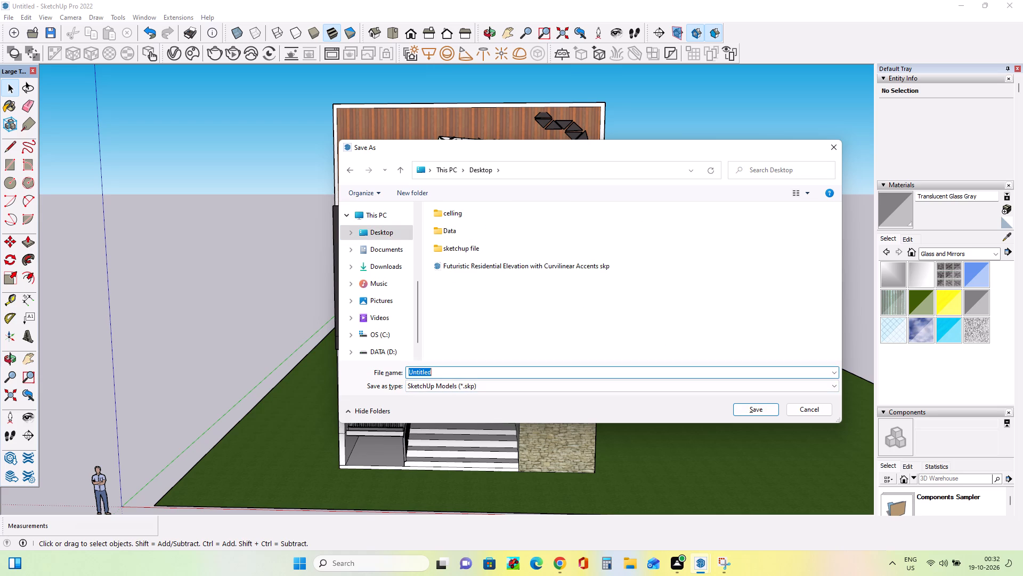
{"action": "key", "text": "Delete"}
{"action": "key", "text": "m"}
{"action": "left_click", "coordinate": [473, 393]}
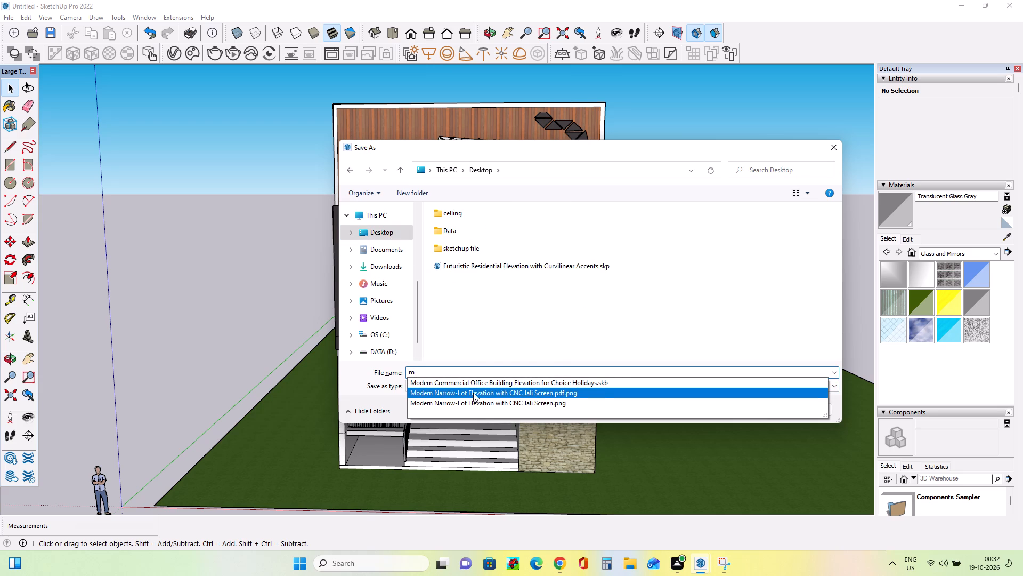
{"action": "left_click", "coordinate": [584, 370]}
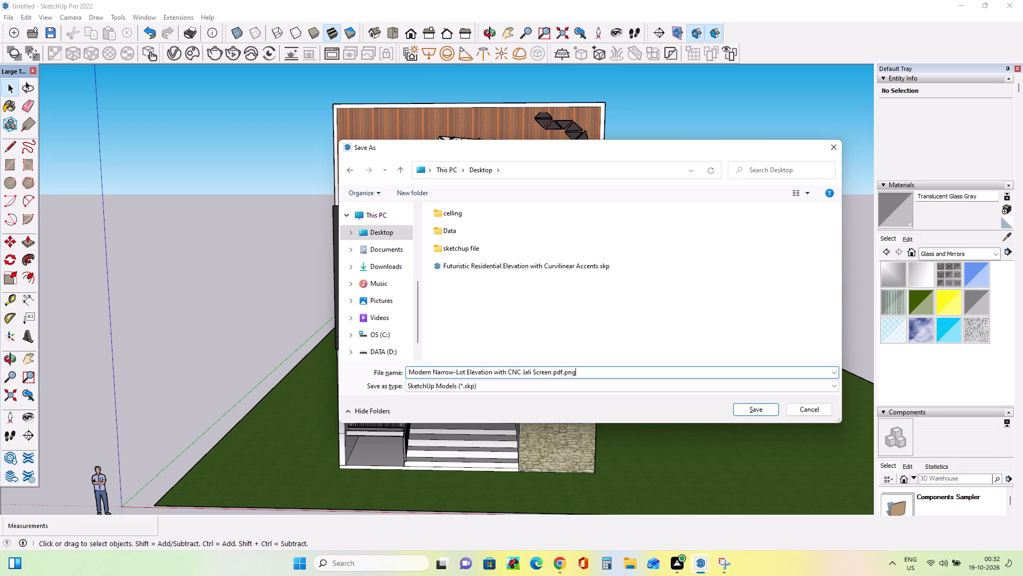
{"action": "key", "text": "BackSpace"}
{"action": "key", "text": "BackSpace"}
{"action": "key", "text": "BackSpace"}
{"action": "key", "text": "BackSpace"}
{"action": "key", "text": "BackSpace"}
{"action": "key", "text": "BackSpace"}
{"action": "key", "text": "BackSpace"}
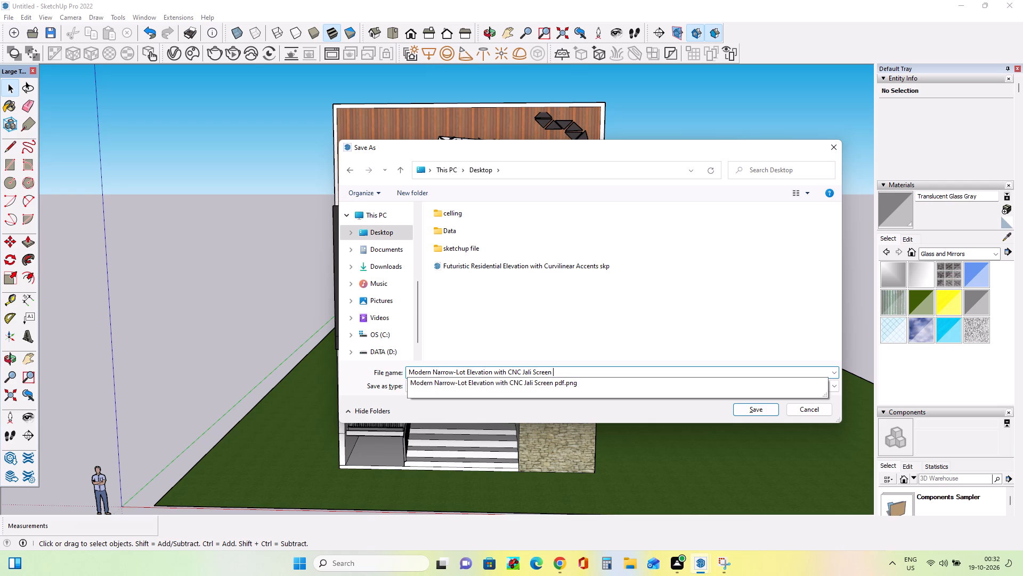
{"action": "type", "text": "skp"}
{"action": "left_click", "coordinate": [776, 411]}
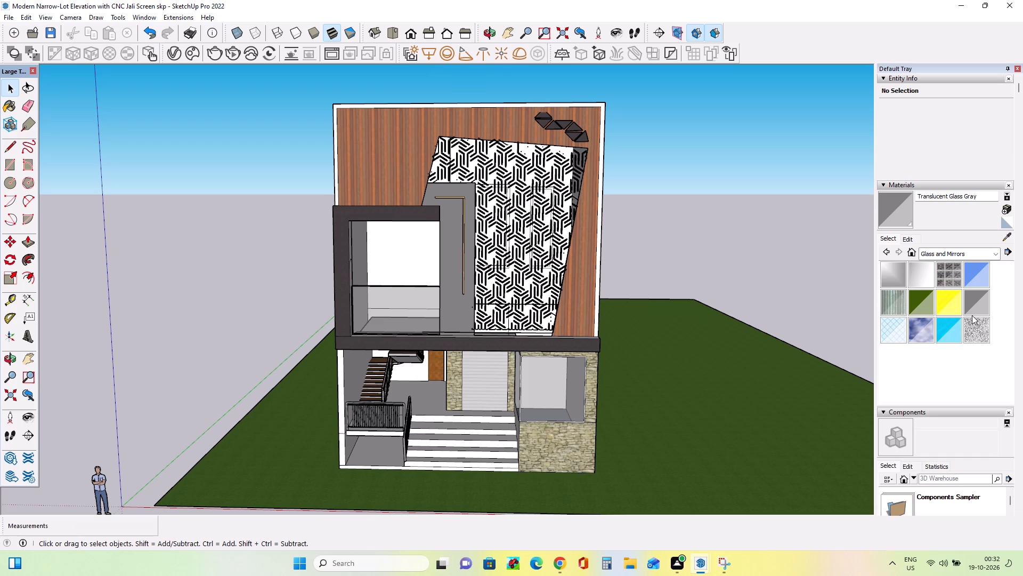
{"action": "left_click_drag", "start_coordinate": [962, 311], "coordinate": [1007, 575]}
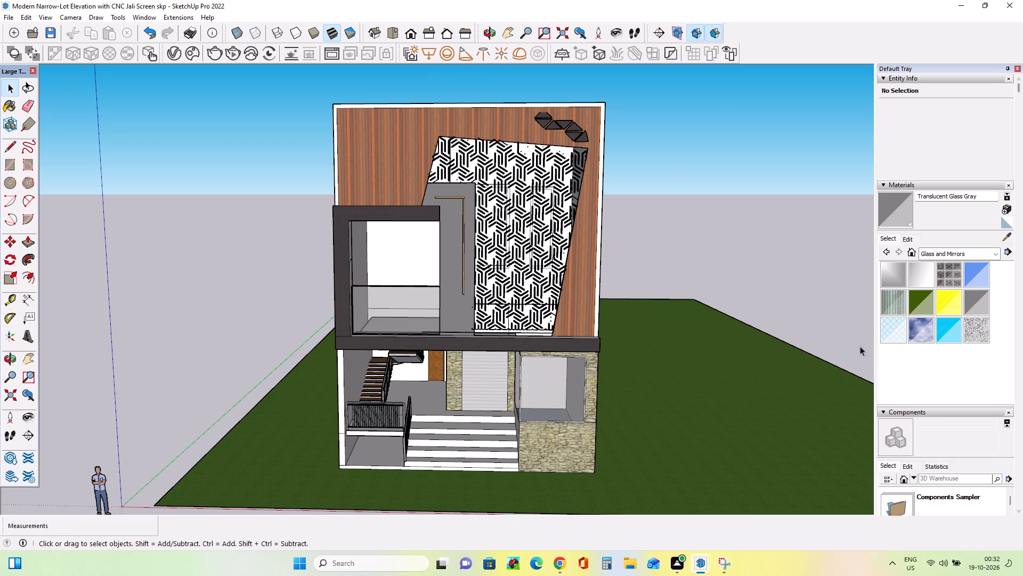